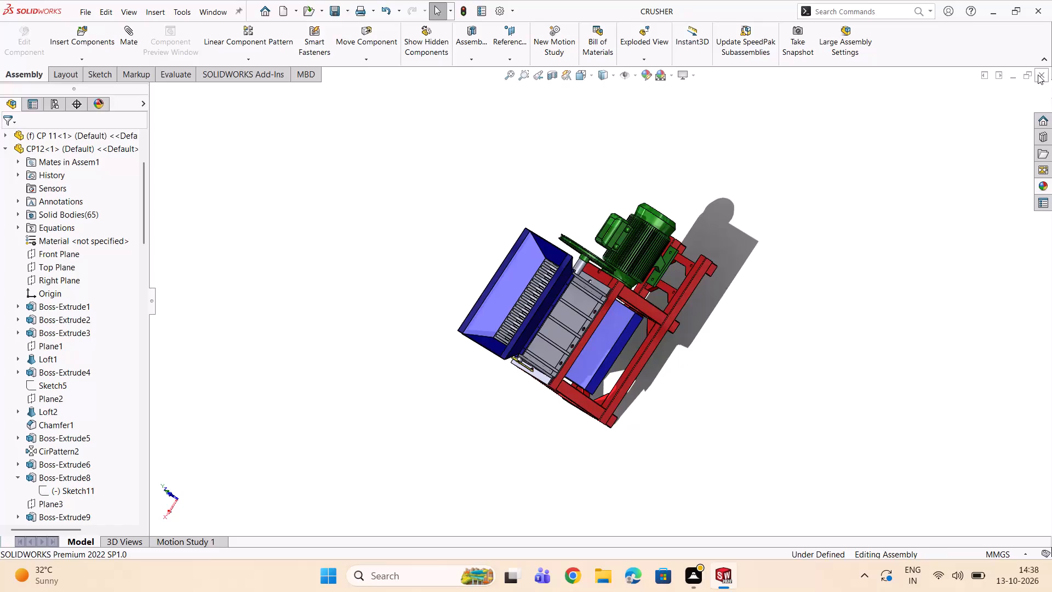
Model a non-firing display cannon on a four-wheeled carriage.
Close the CRUSHER assembly.
click(1038, 75)
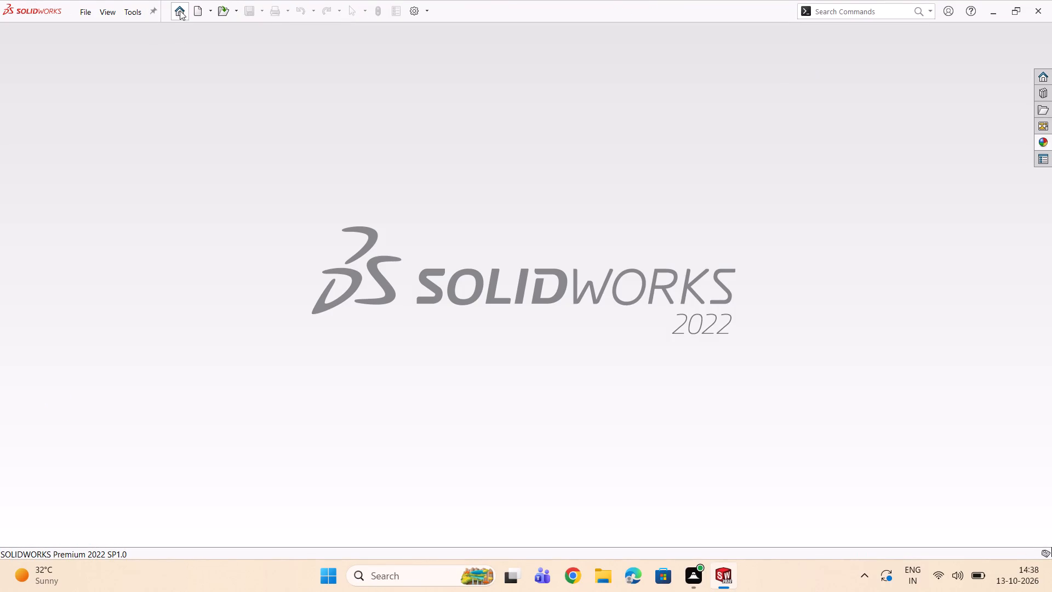
Create a new part document.
click(180, 15)
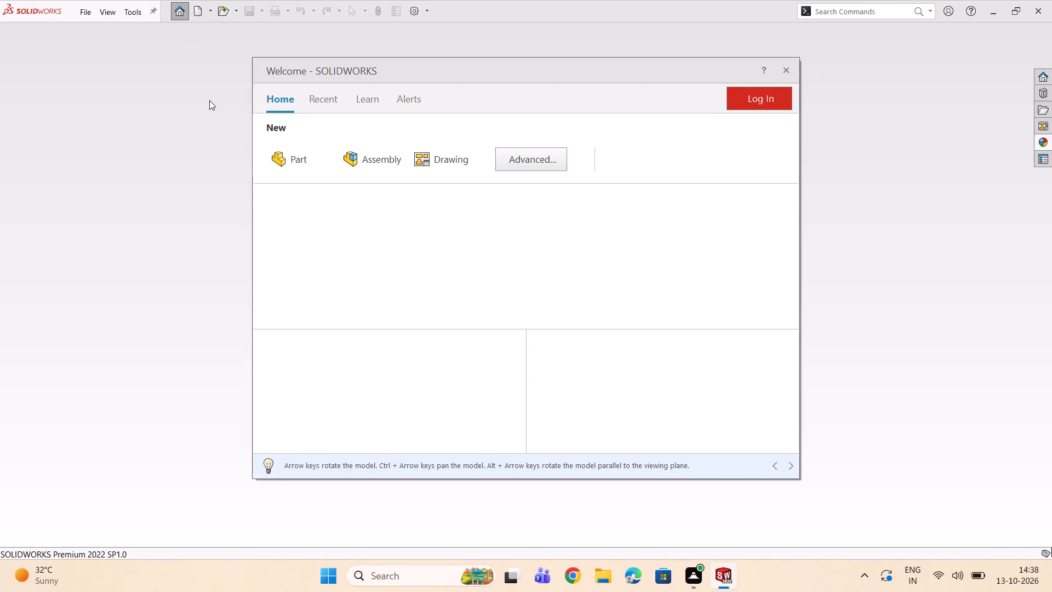
click(285, 160)
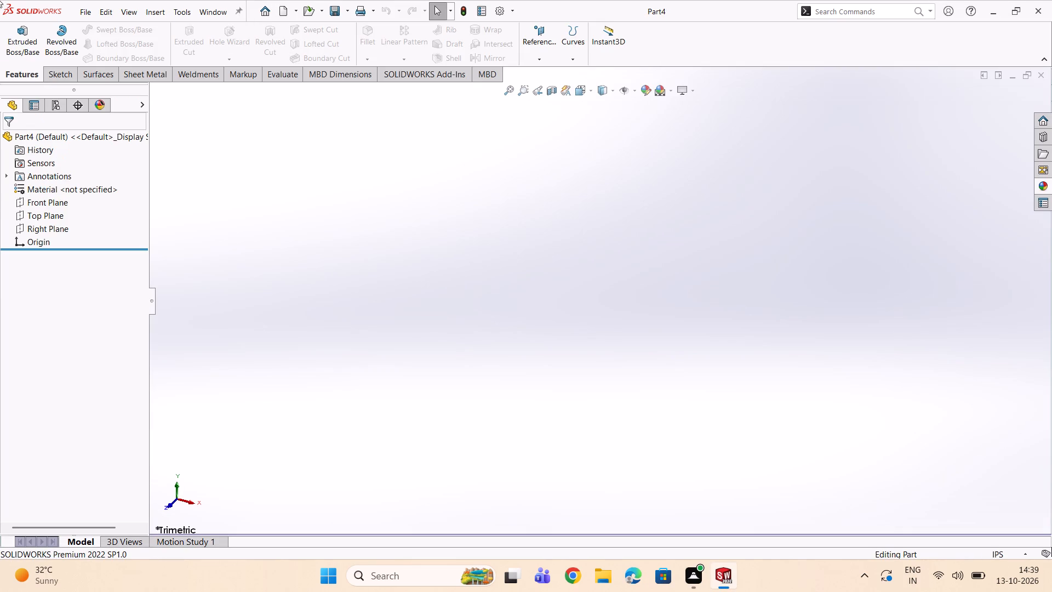
Set the new part's unit system to MMGS (millimetre, gram, second).
click(56, 79)
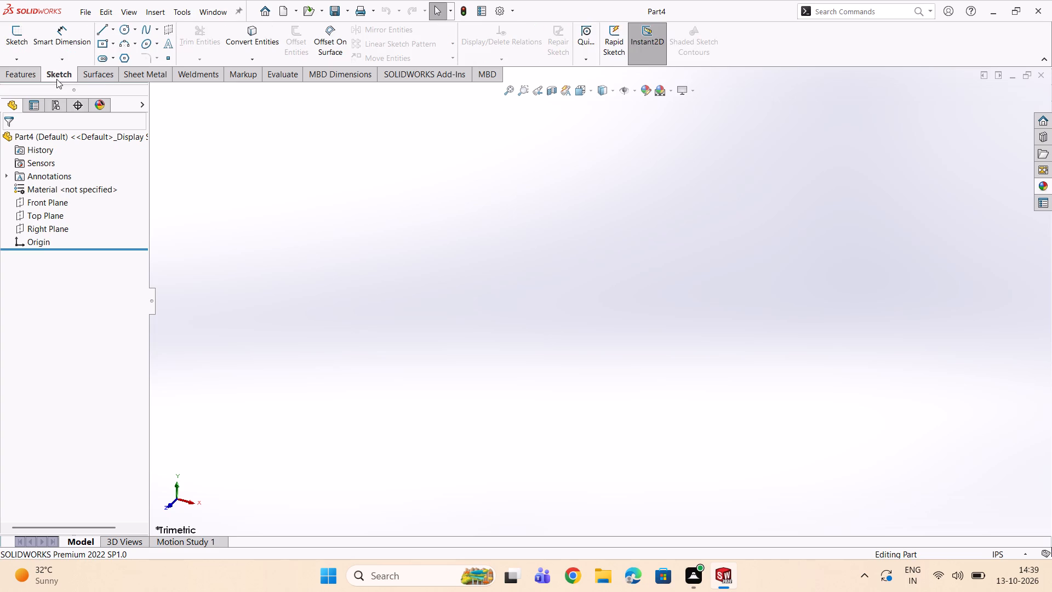
click(1004, 554)
click(978, 508)
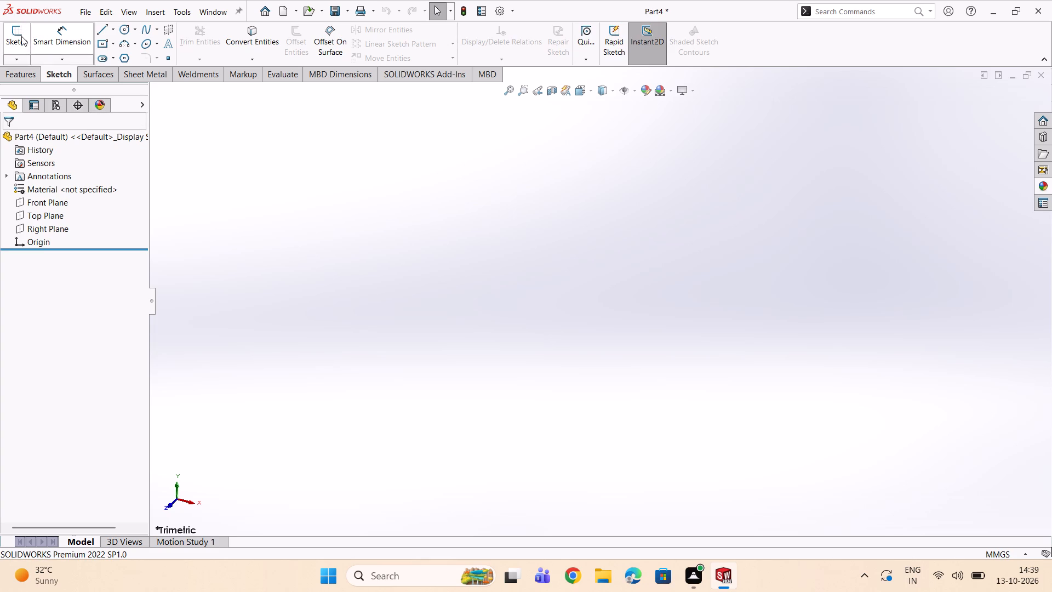
Start a new sketch on the Front Plane.
click(35, 210)
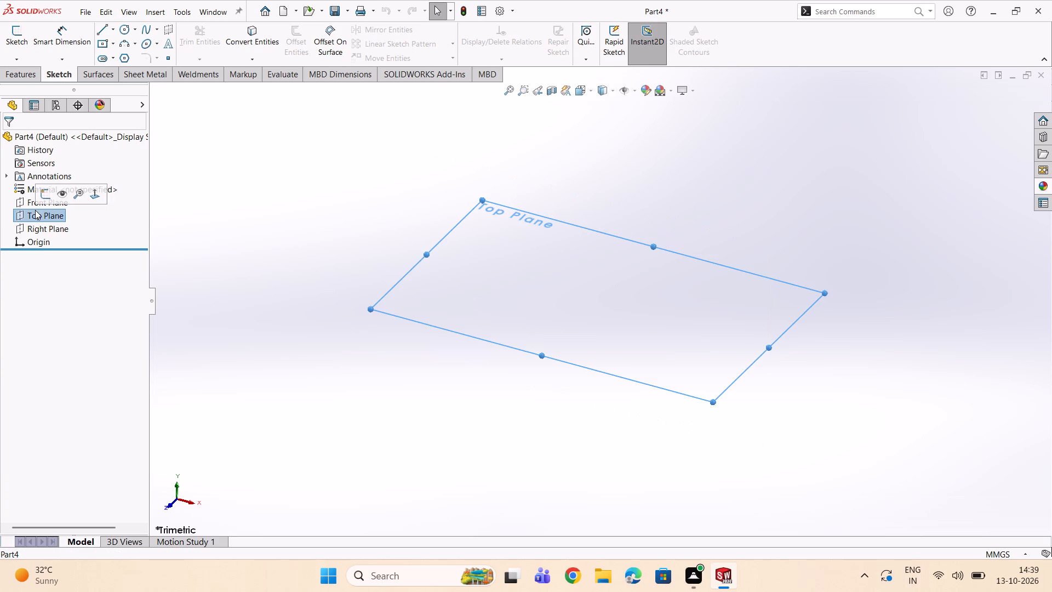
double_click(17, 203)
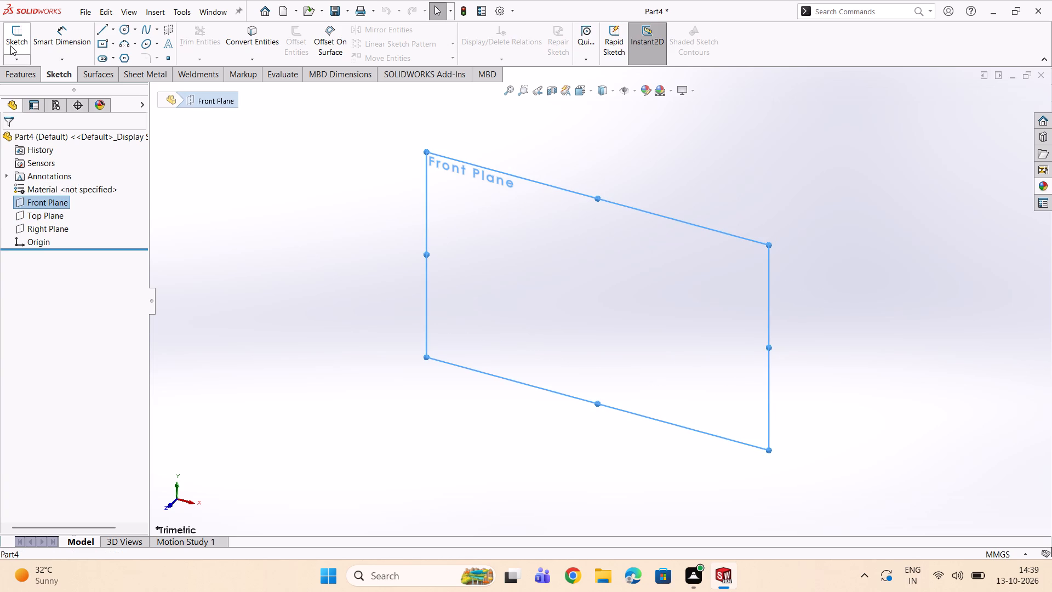
click(10, 45)
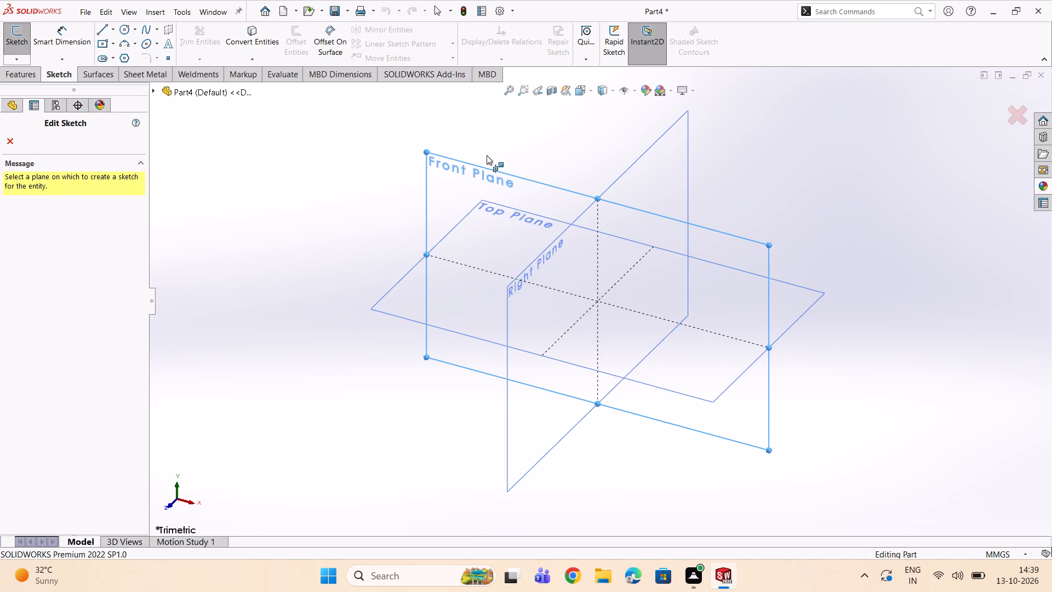
double_click(453, 178)
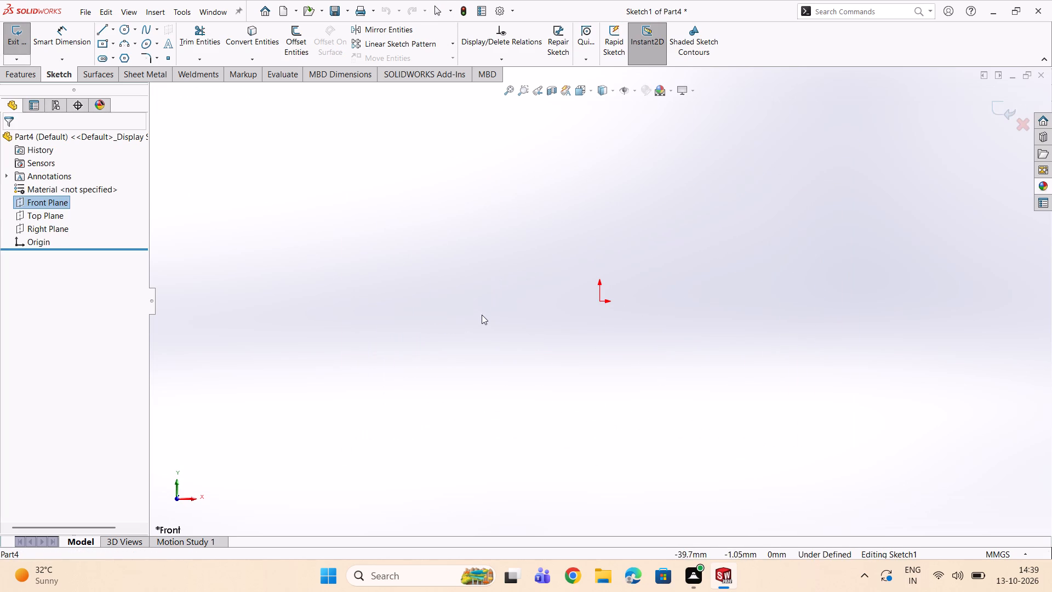
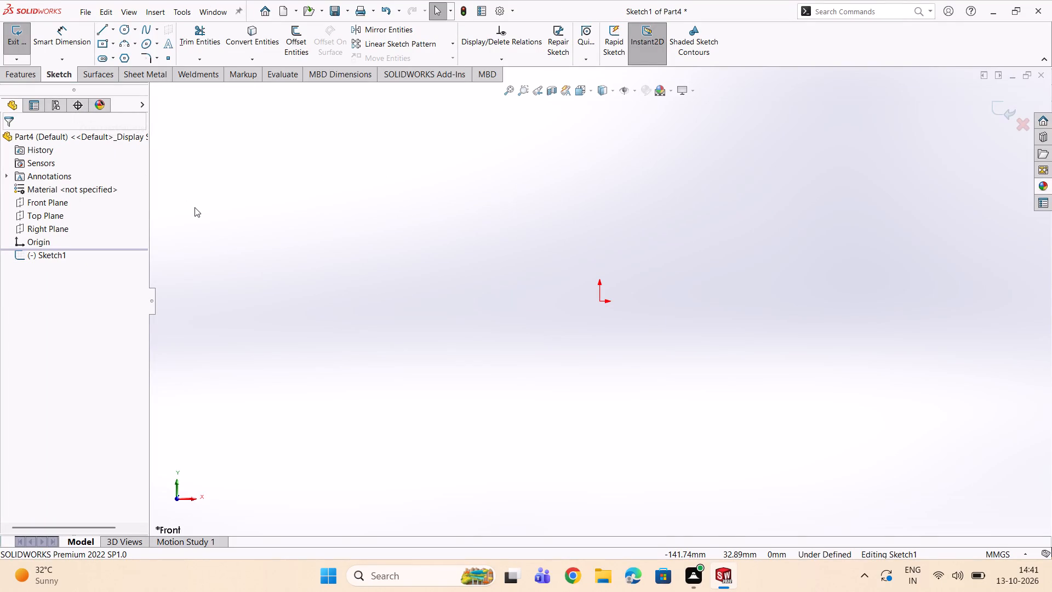
Sketch a center rectangle about 152 mm wide and 30 mm high, centred on the origin.
click(105, 43)
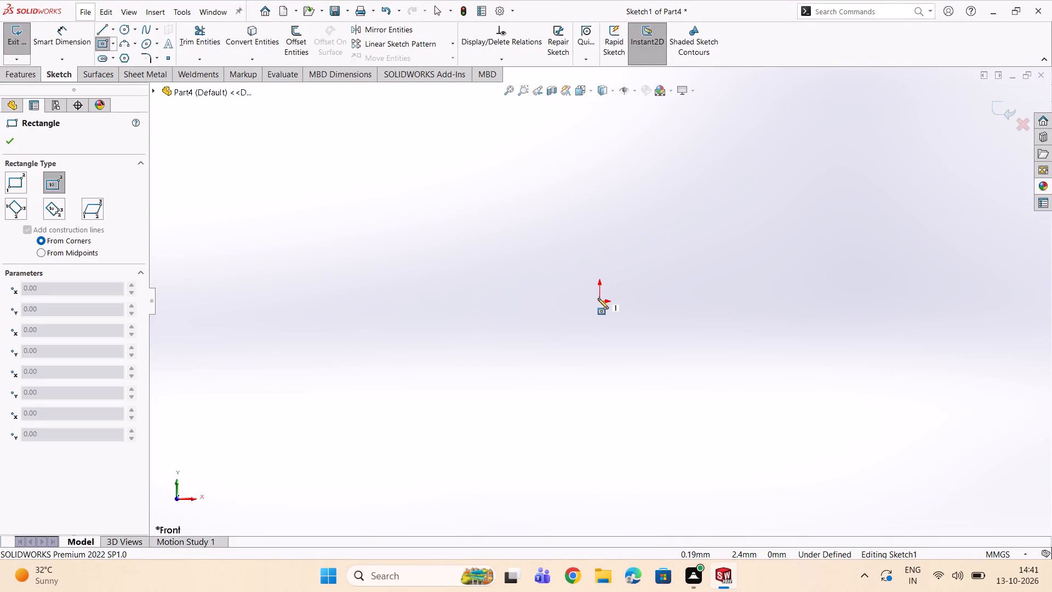
click(598, 301)
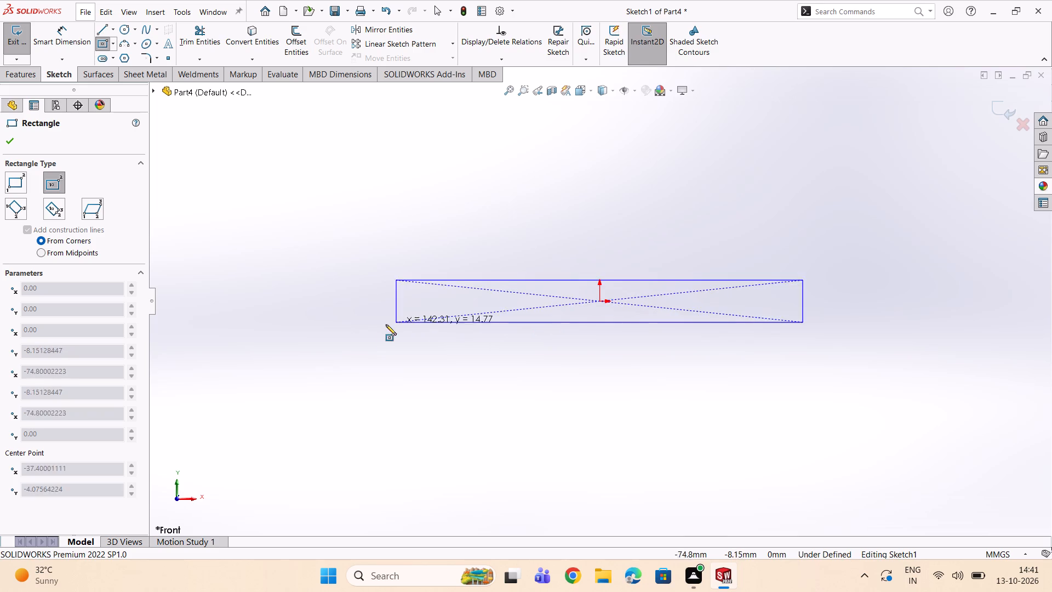
click(382, 344)
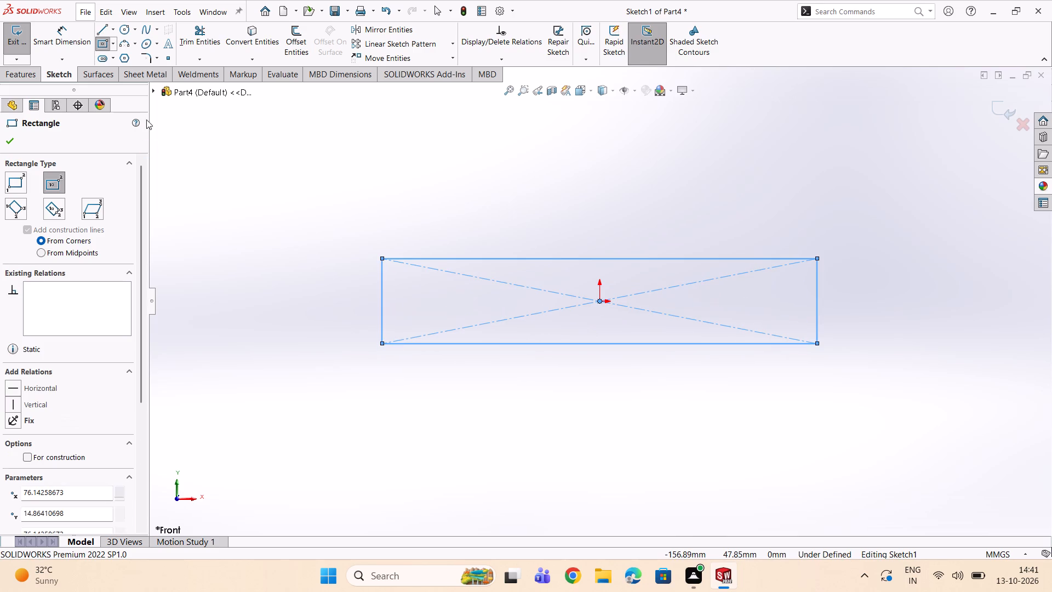
Sketch a small center rectangle, about 28 by 11 mm, on the midpoint of each vertical edge of the large rectangle.
double_click(100, 42)
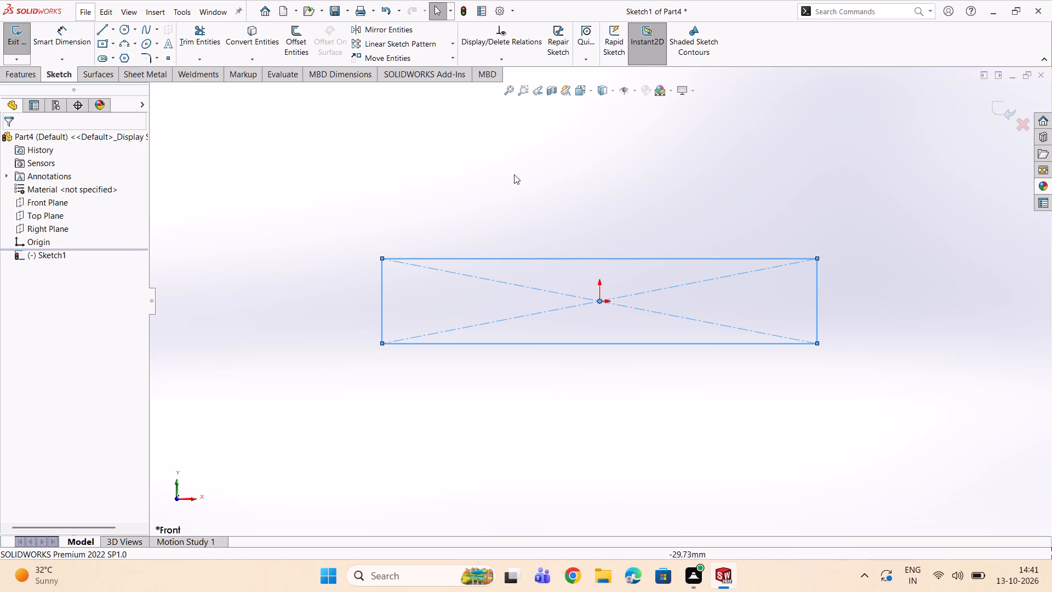
double_click(103, 43)
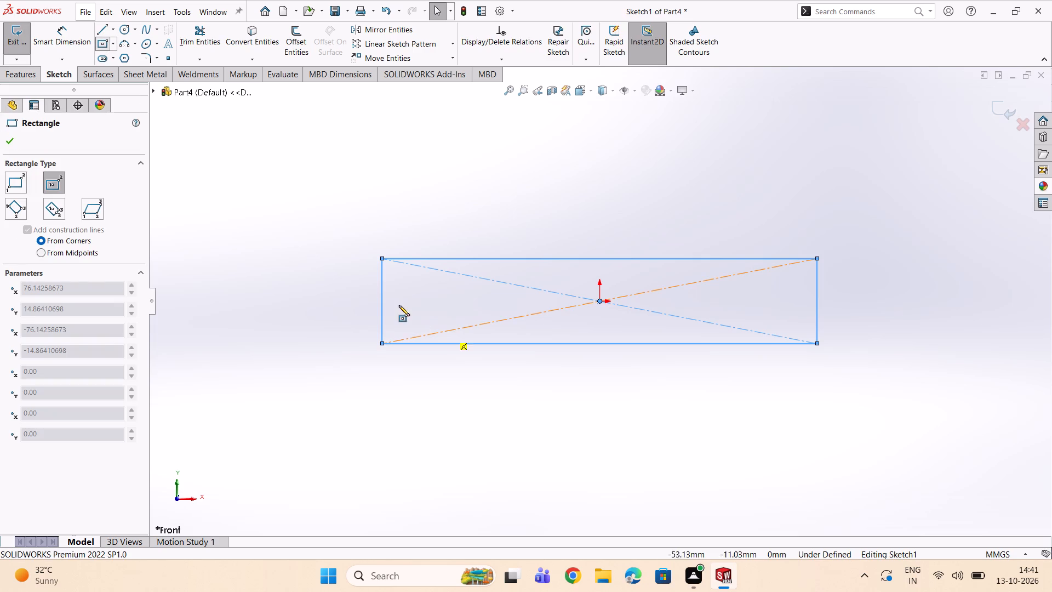
click(381, 302)
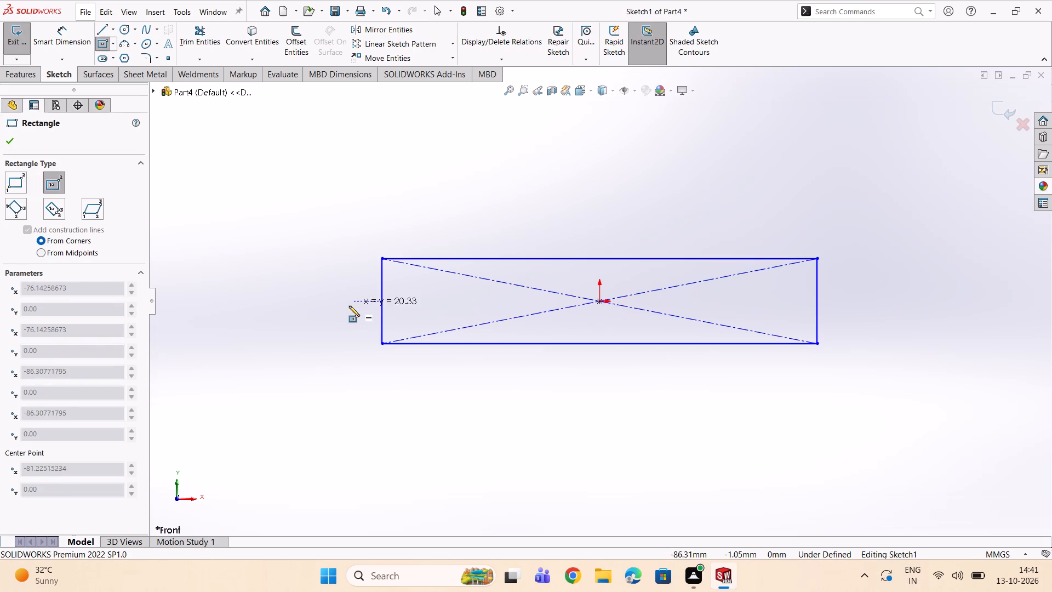
double_click(341, 317)
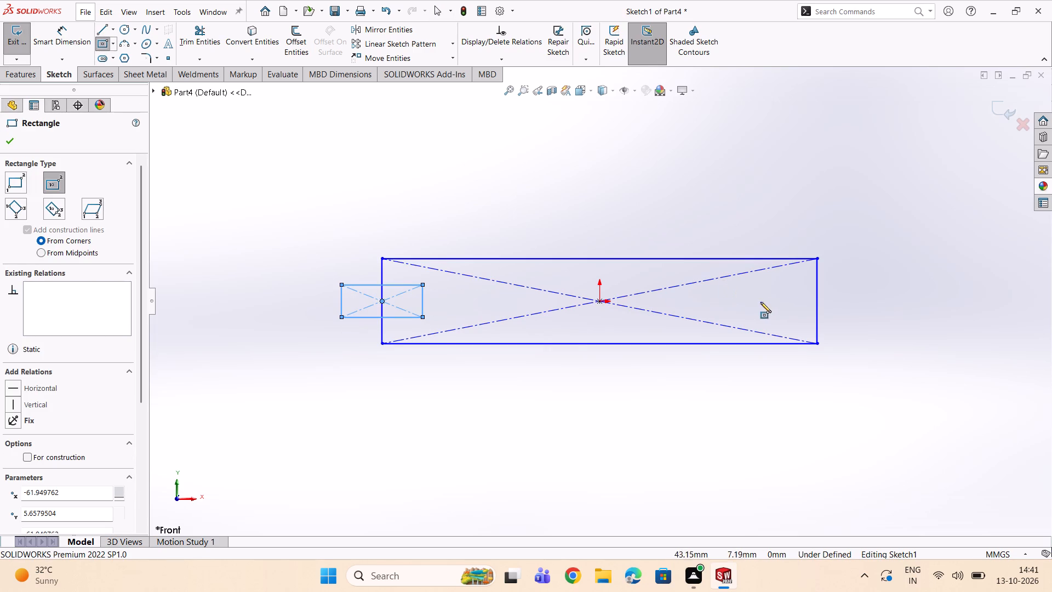
click(816, 303)
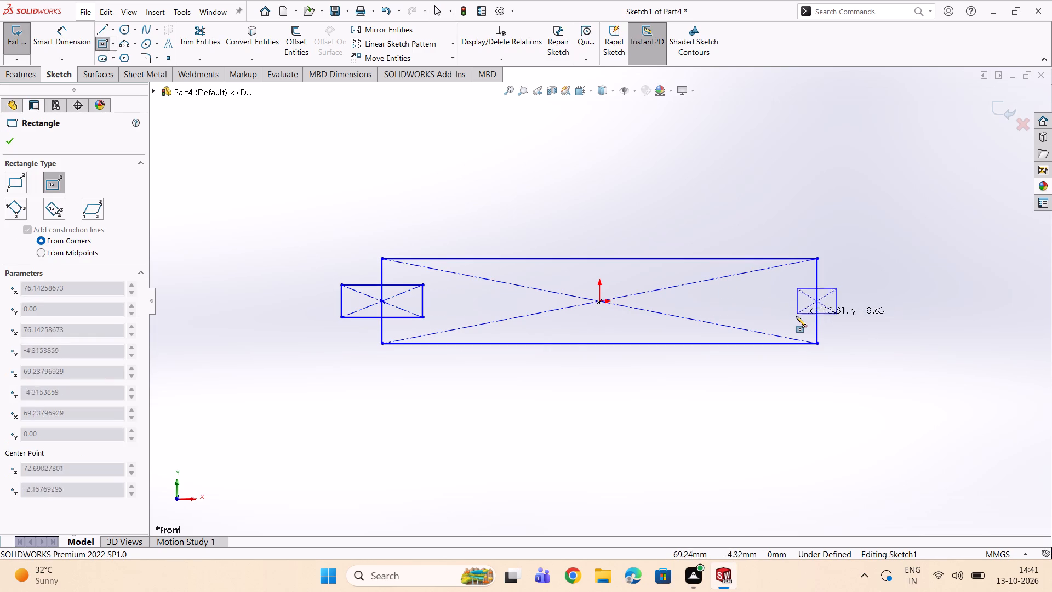
click(777, 317)
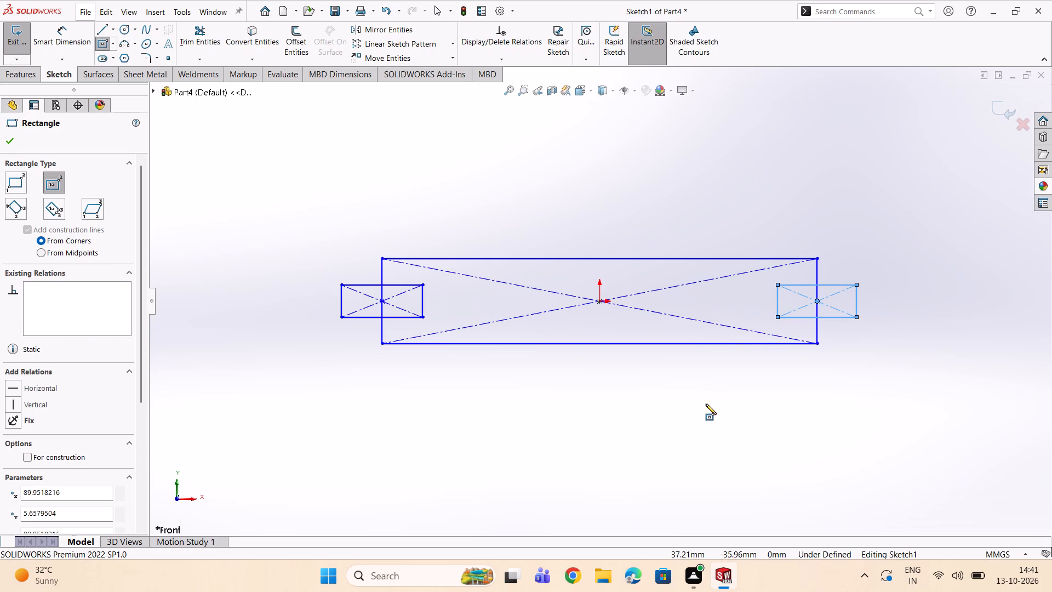
Dimension the large rectangle's top edge to a length of 440 mm.
click(68, 35)
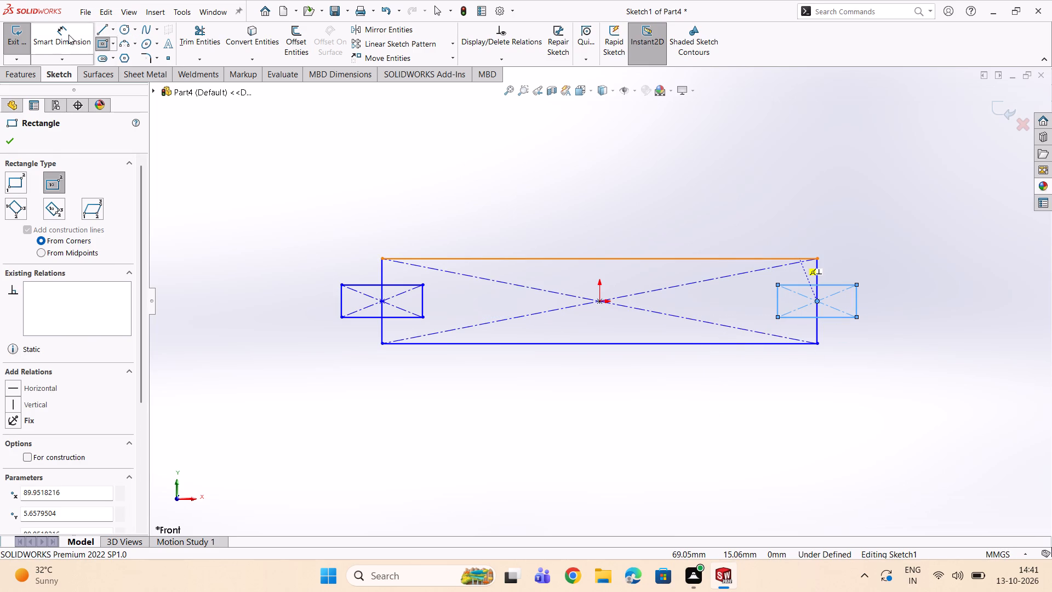
double_click(495, 257)
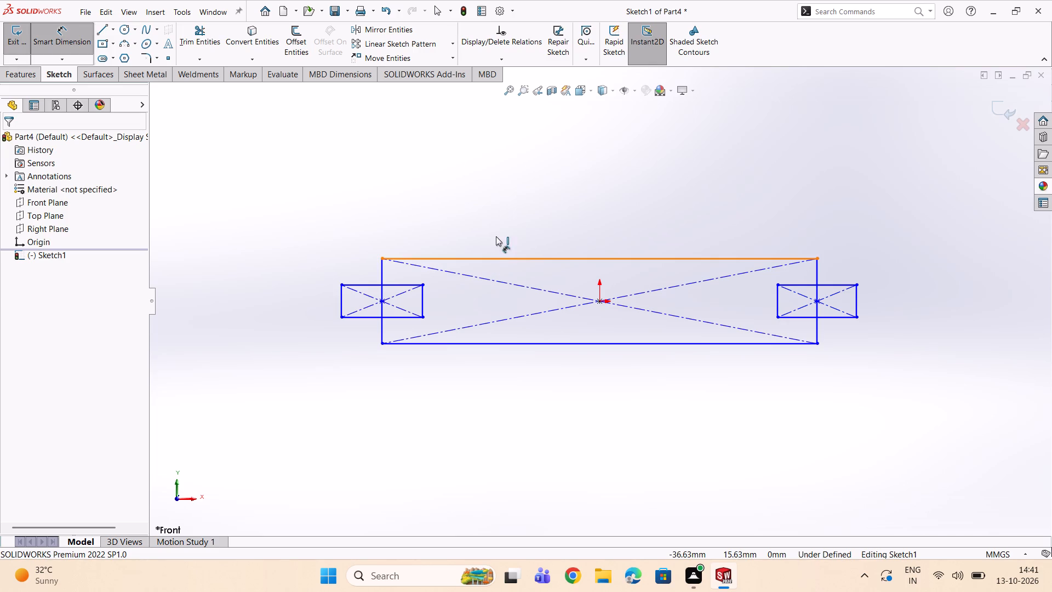
click(564, 207)
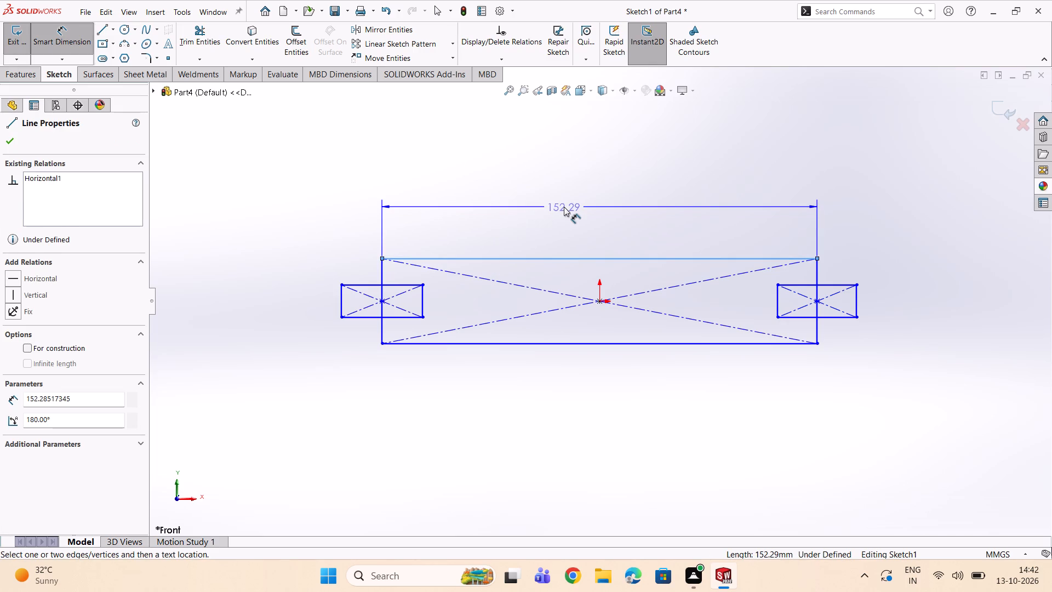
text(44)
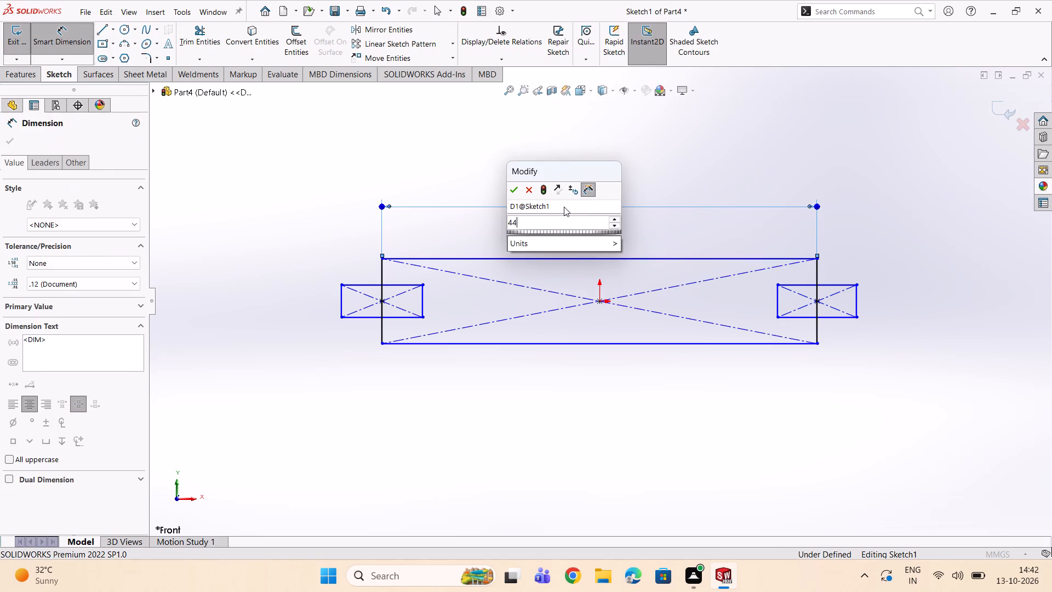
key(0)
key(Return)
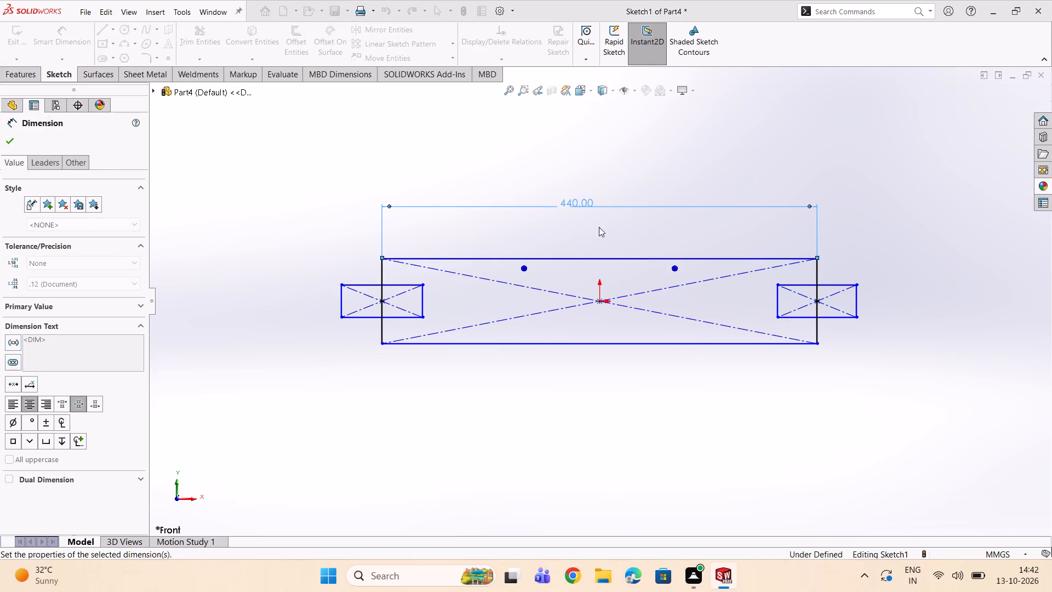
Dimension the large rectangle's left edge to a height of 95 mm.
scroll(605, 238, up, 1)
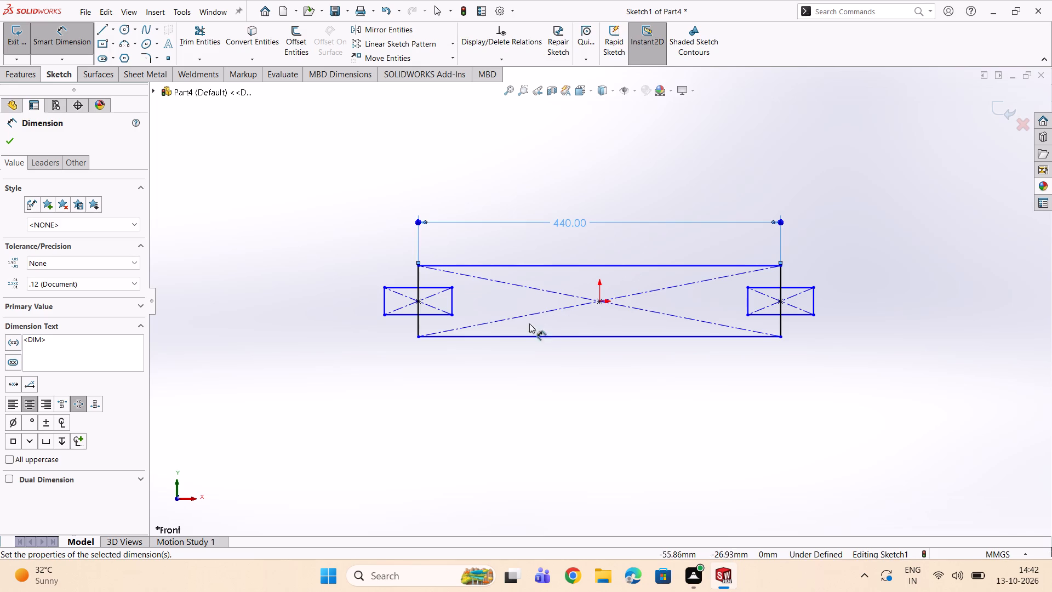
click(419, 277)
click(328, 290)
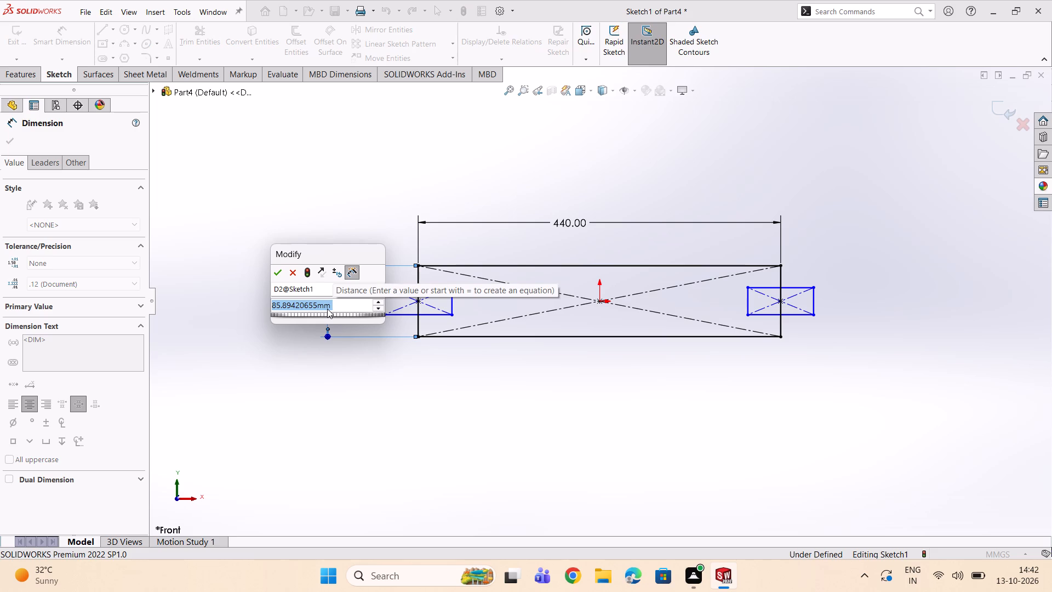
text(95)
key(Return)
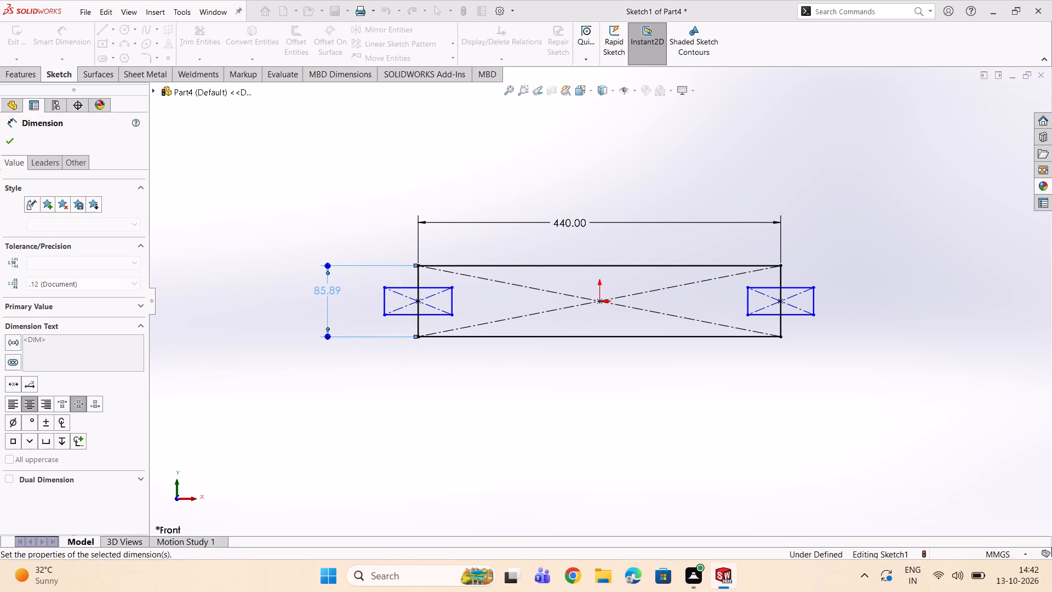
Dimension the left small rectangle's outer vertical edge to a height of 60 mm.
scroll(412, 308, down, 4)
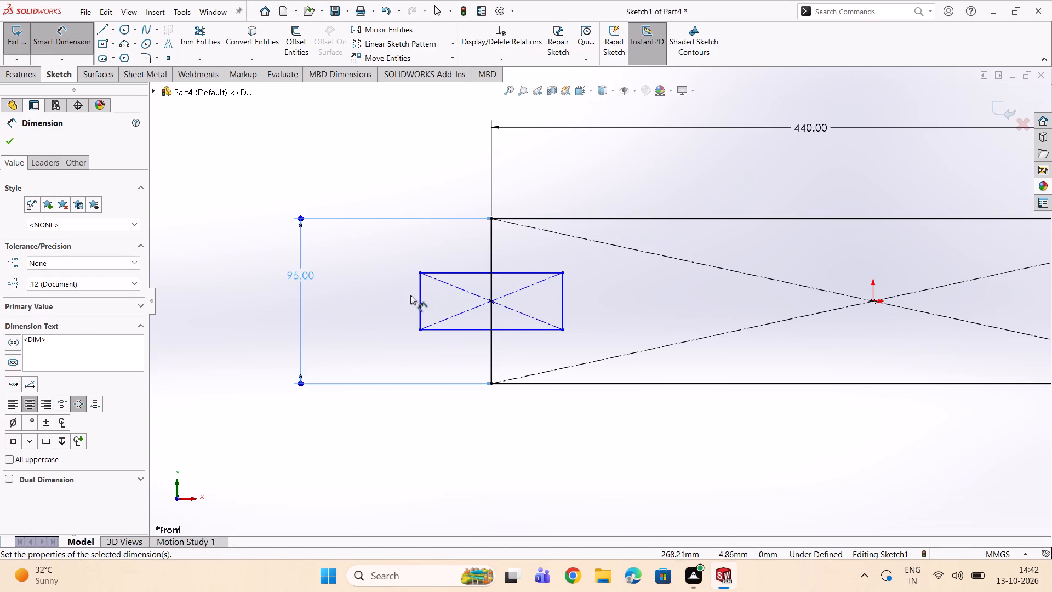
double_click(419, 299)
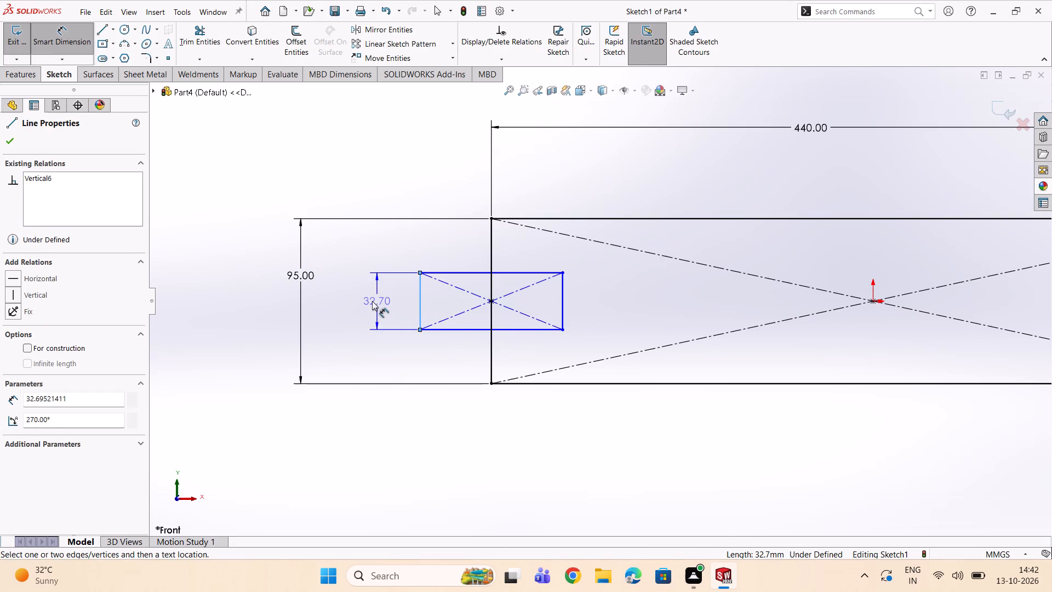
double_click(372, 301)
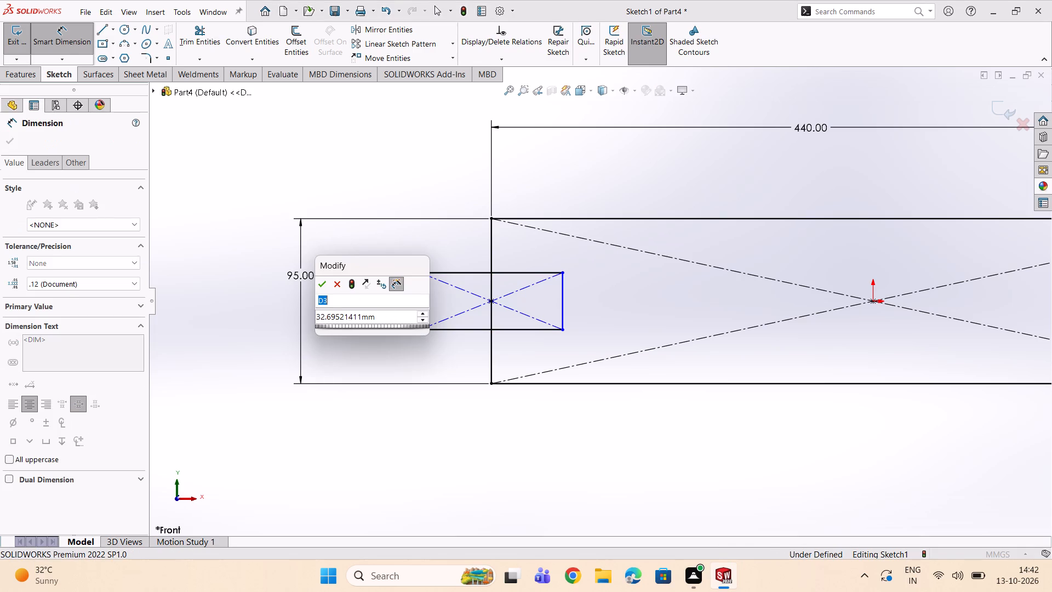
text(60)
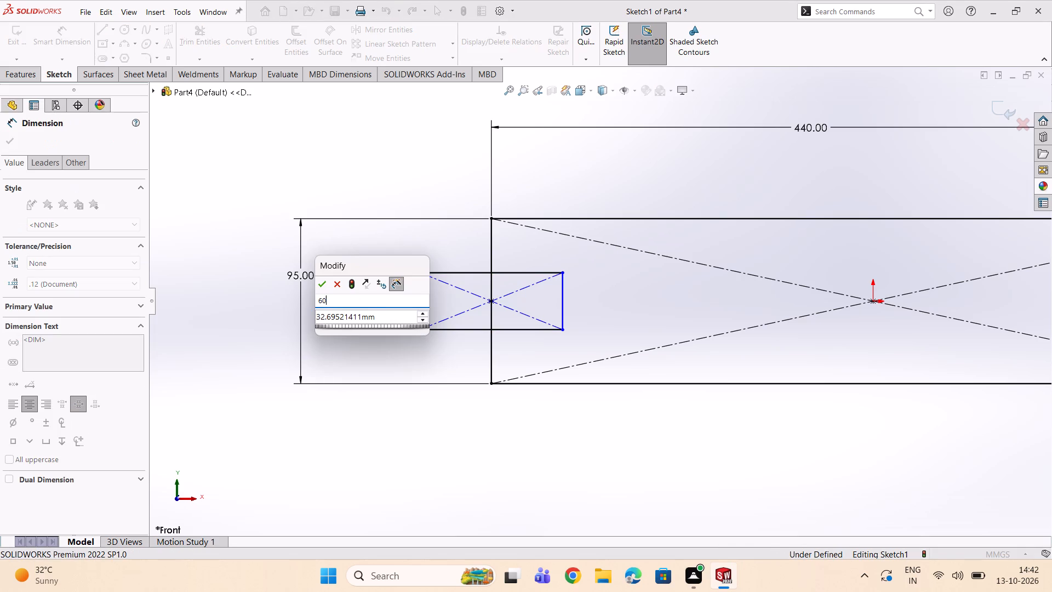
key(Return)
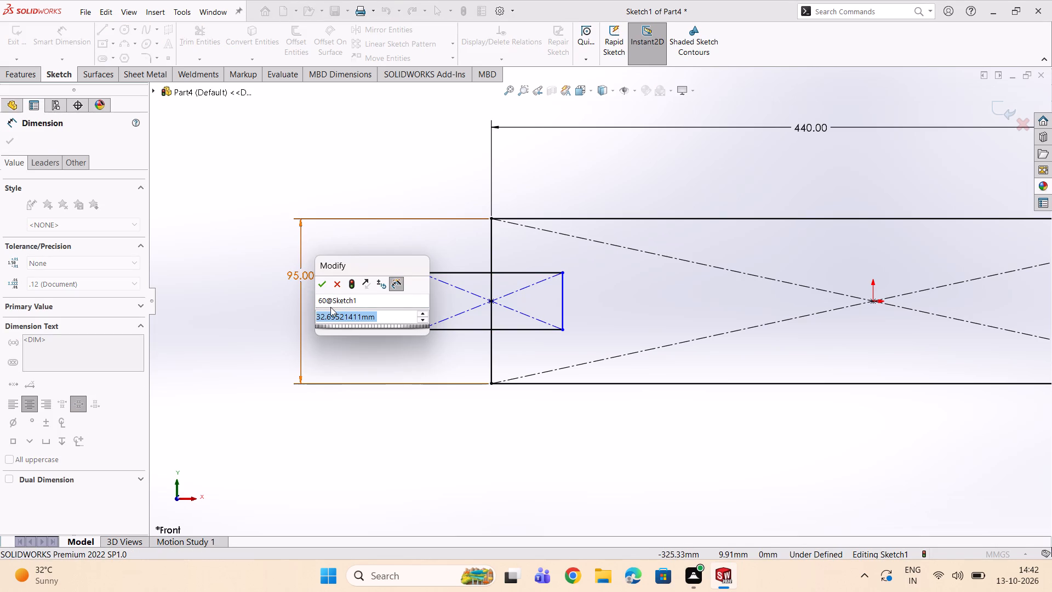
text(60)
key(Return)
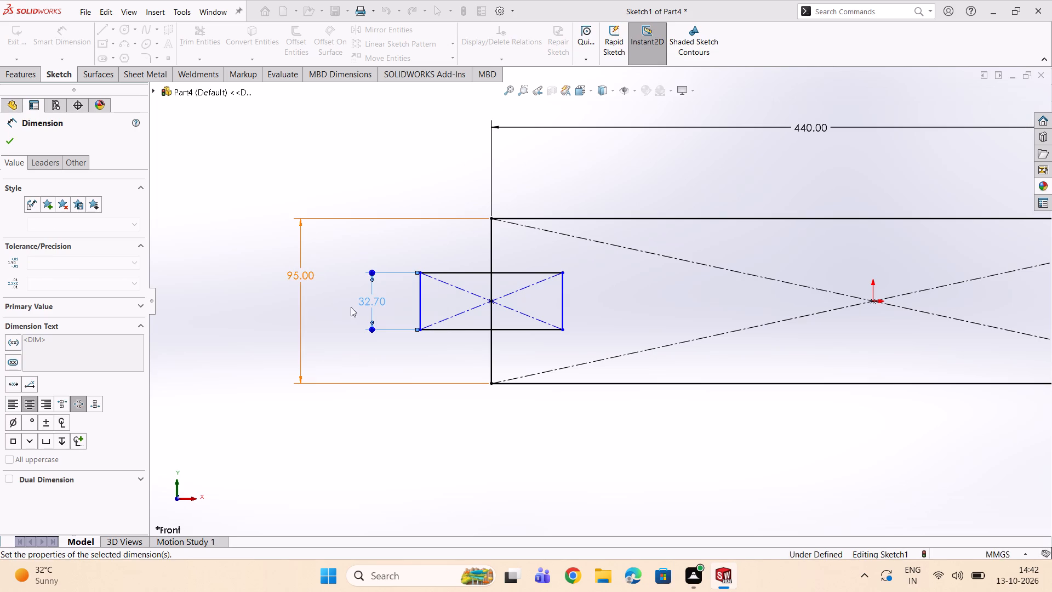
Dimension the right small rectangle's outer vertical edge to a height of 60 mm.
scroll(439, 351, up, 2)
scroll(512, 310, up, 2)
scroll(792, 315, down, 4)
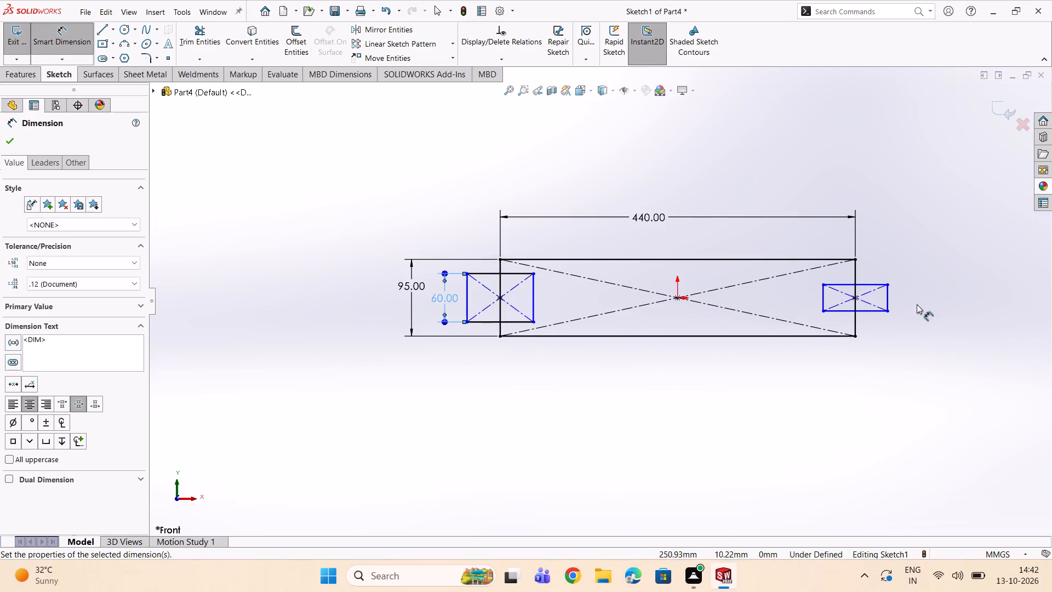
scroll(917, 304, down, 3)
click(770, 289)
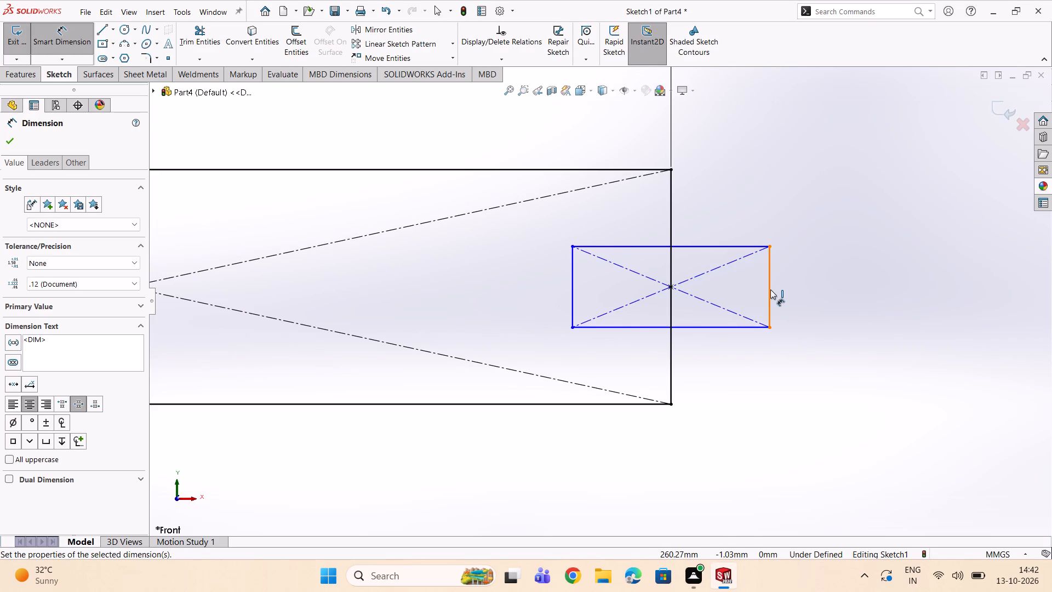
double_click(820, 284)
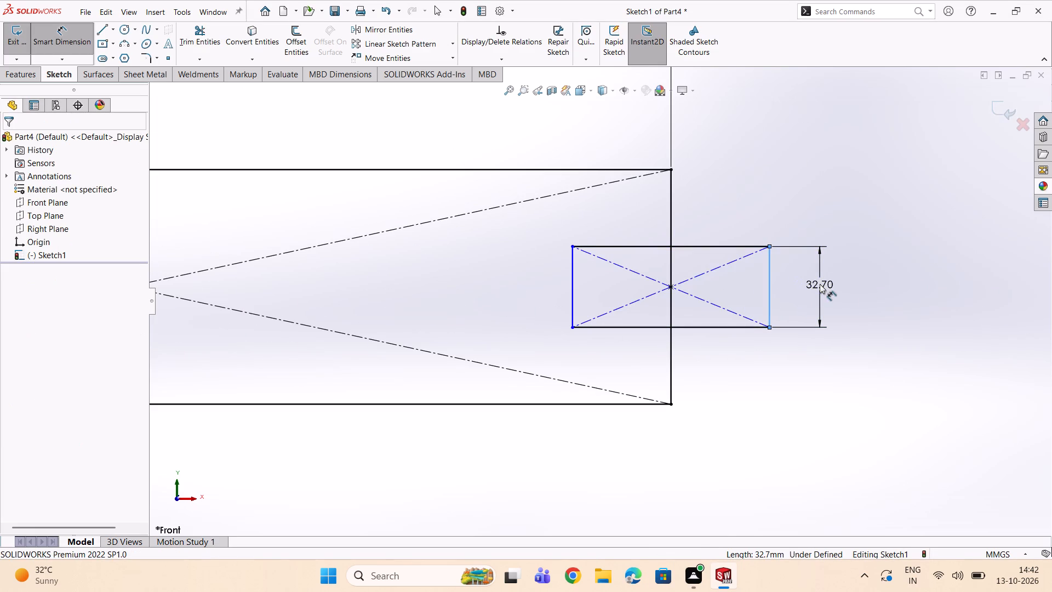
text(60)
key(Return)
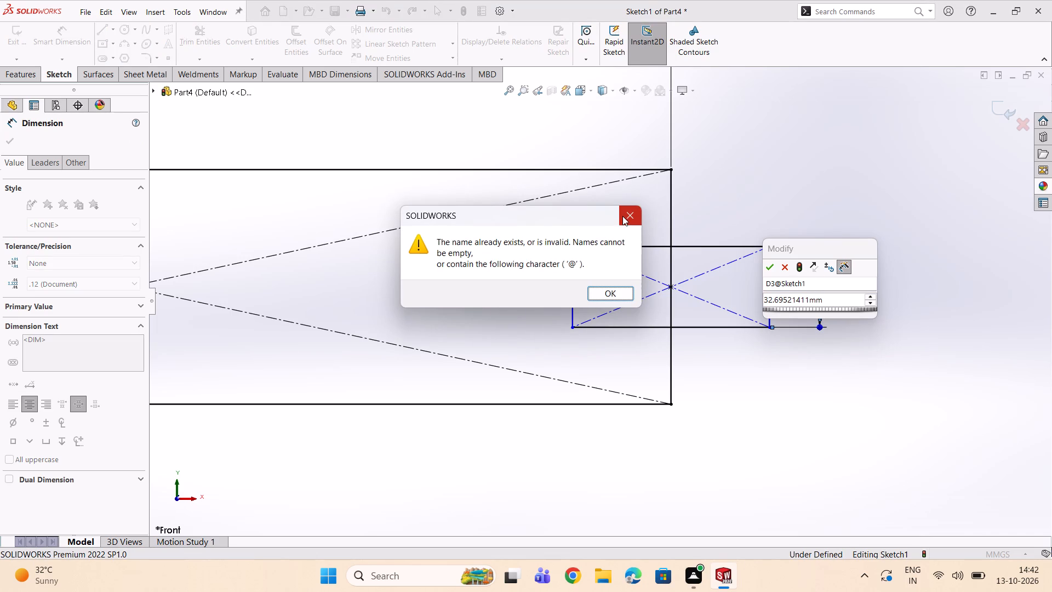
double_click(844, 299)
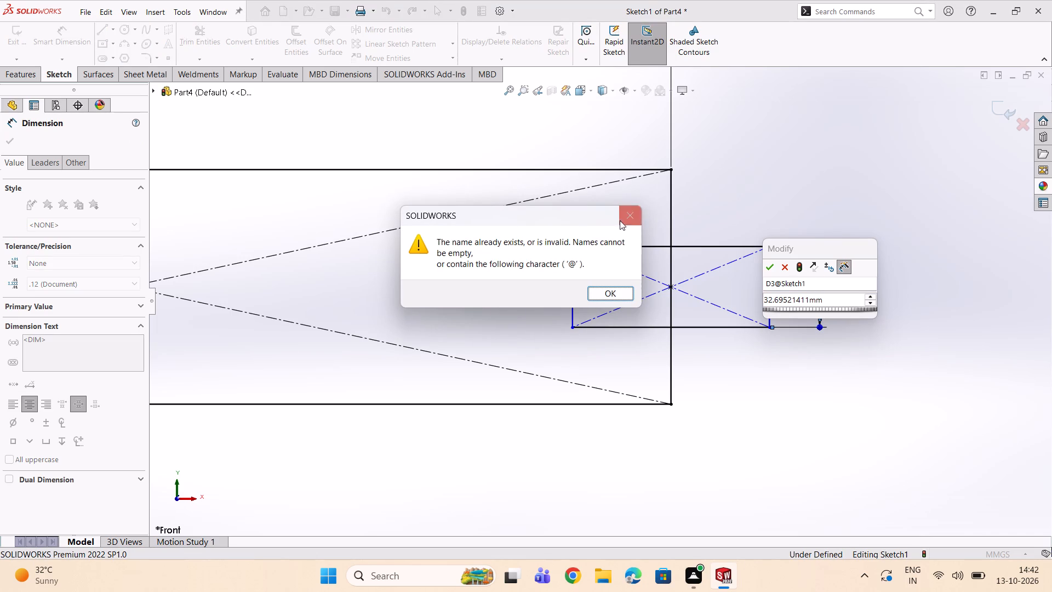
click(622, 219)
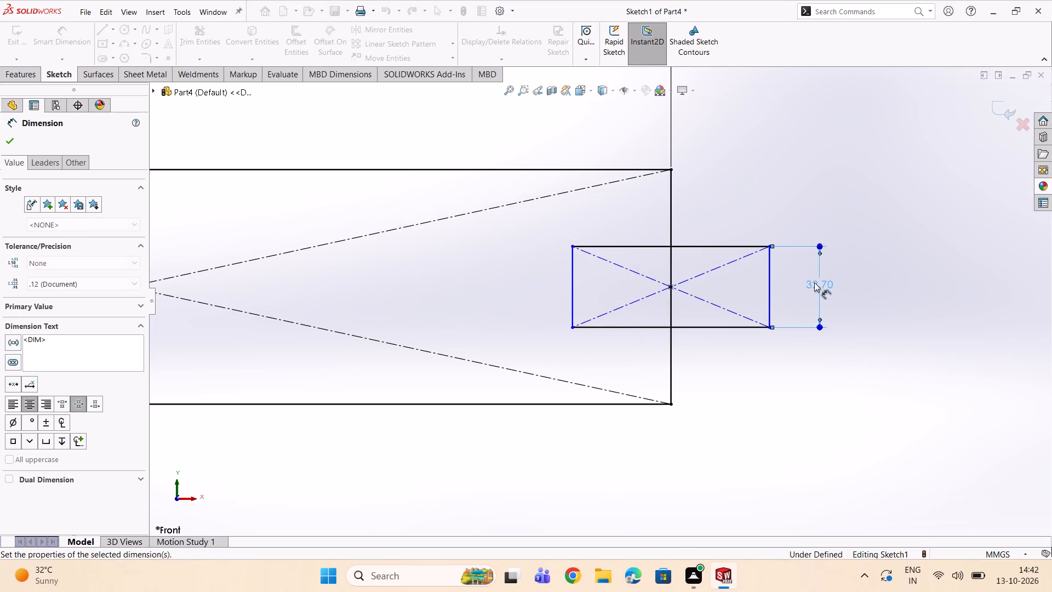
click(814, 282)
text(60)
key(Return)
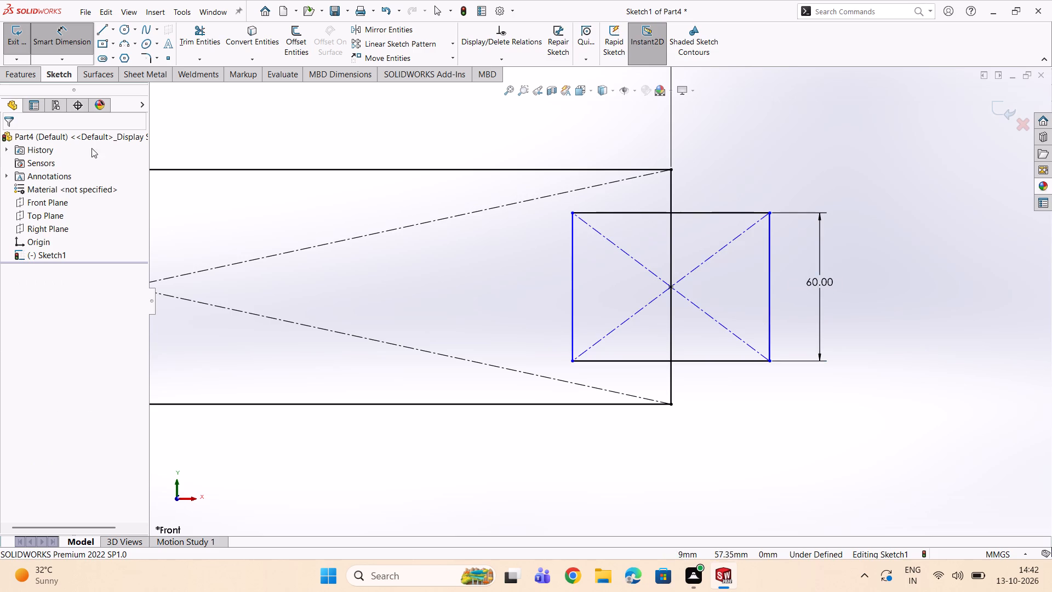
click(418, 140)
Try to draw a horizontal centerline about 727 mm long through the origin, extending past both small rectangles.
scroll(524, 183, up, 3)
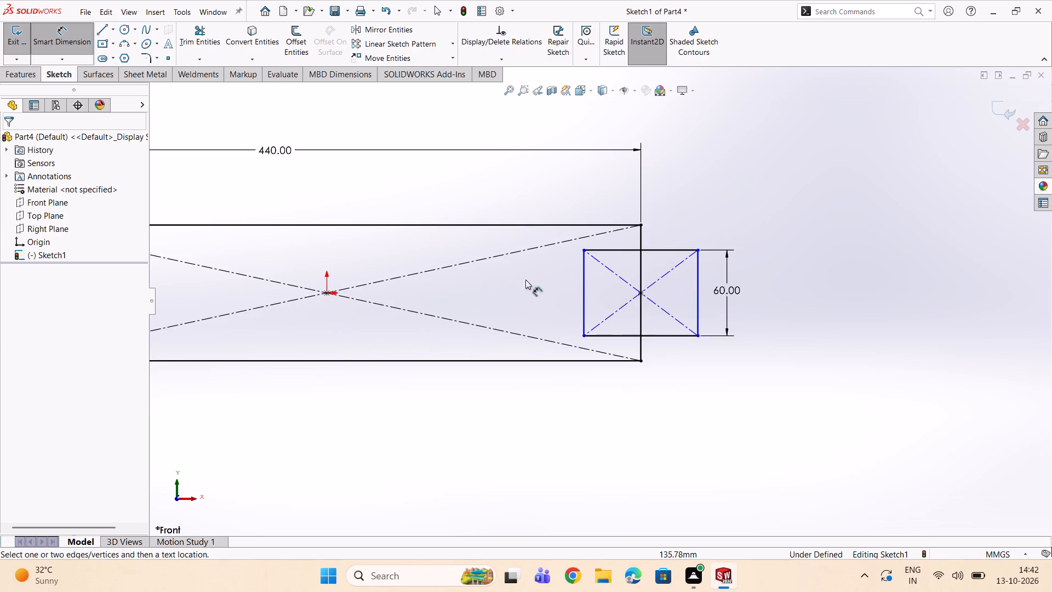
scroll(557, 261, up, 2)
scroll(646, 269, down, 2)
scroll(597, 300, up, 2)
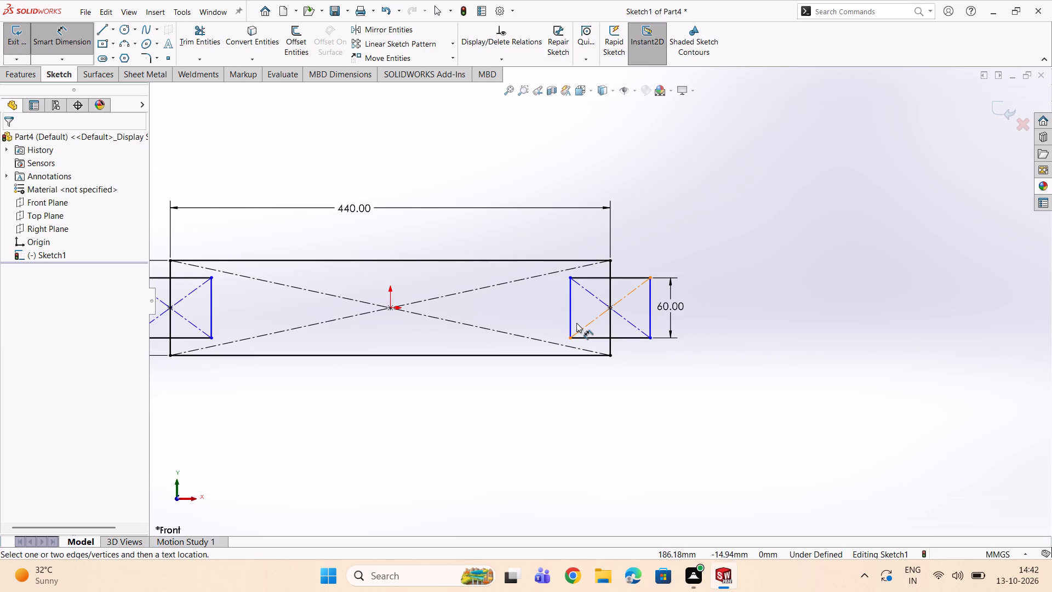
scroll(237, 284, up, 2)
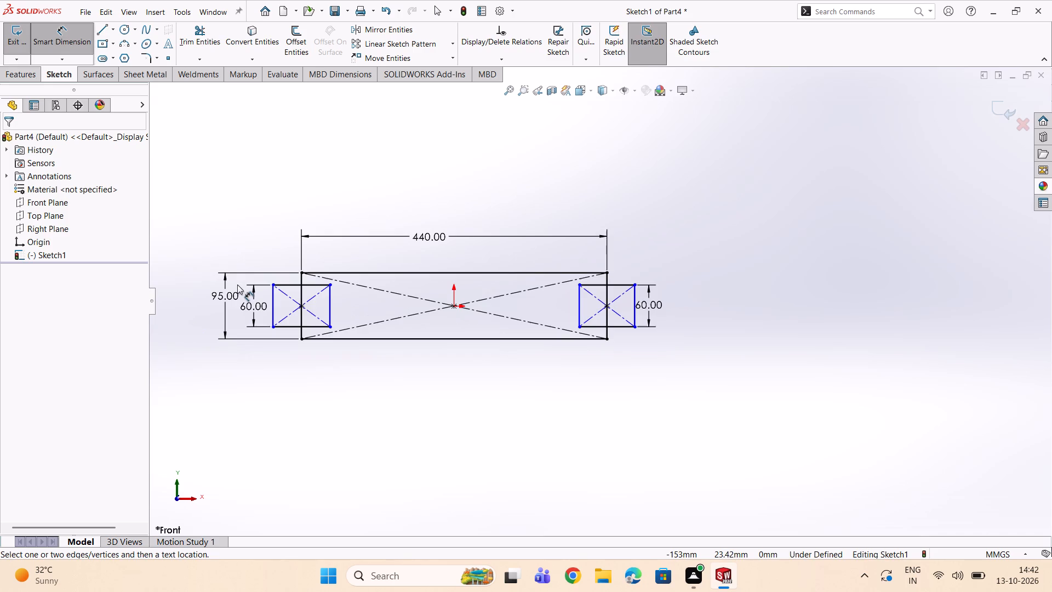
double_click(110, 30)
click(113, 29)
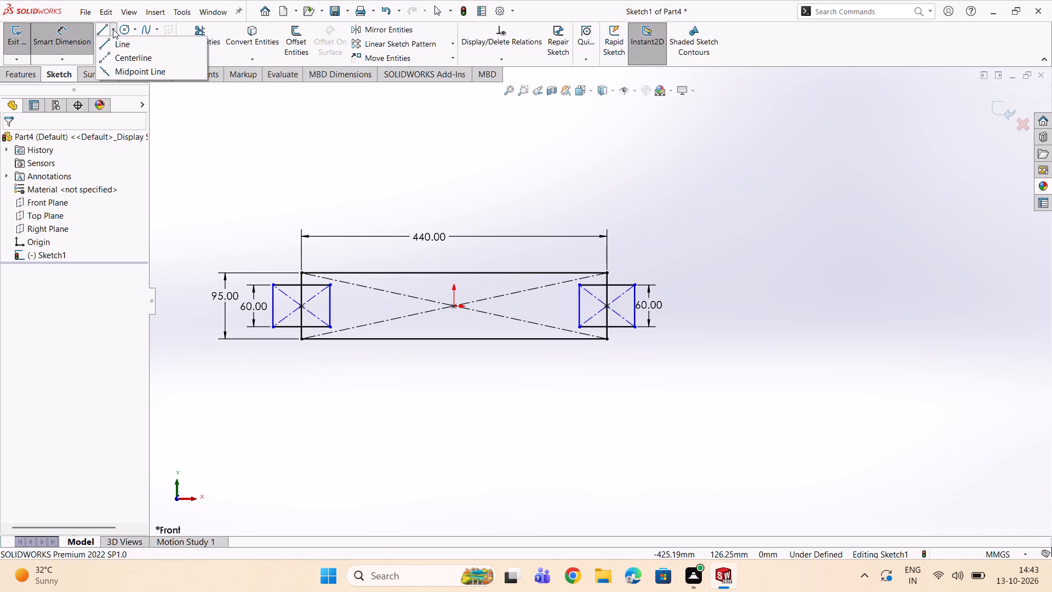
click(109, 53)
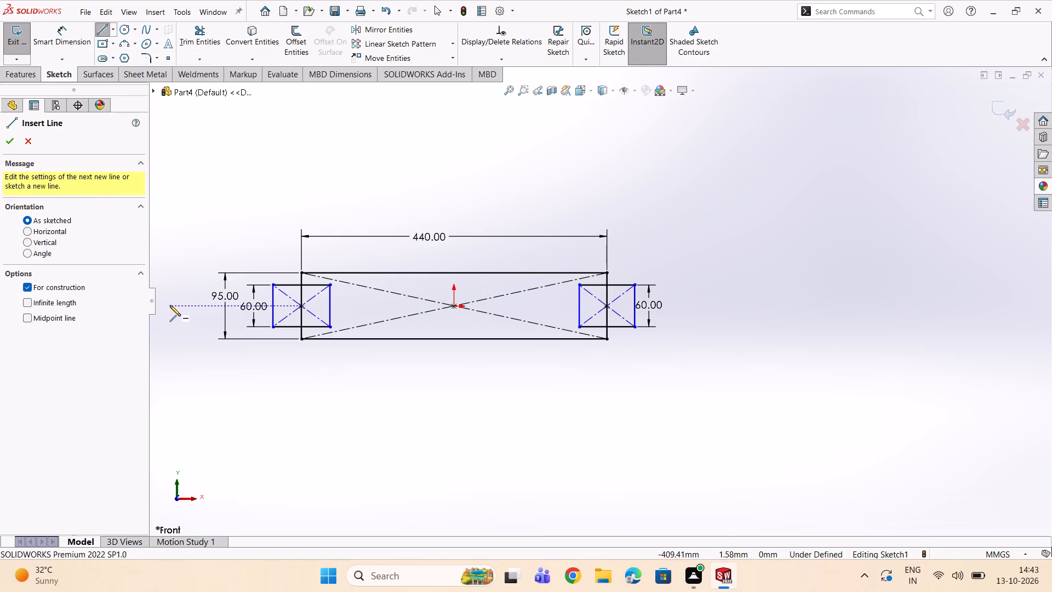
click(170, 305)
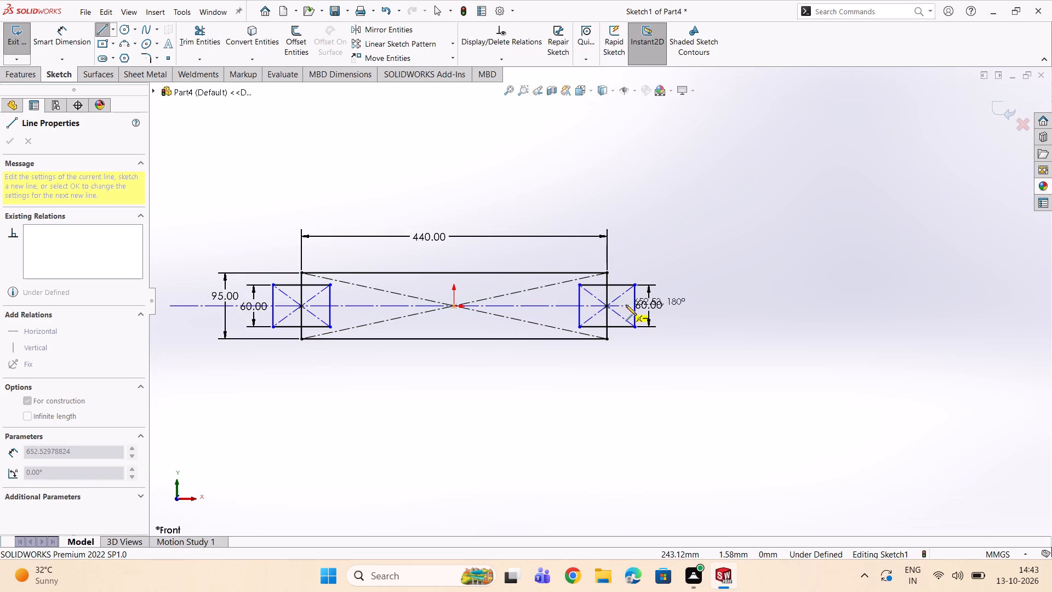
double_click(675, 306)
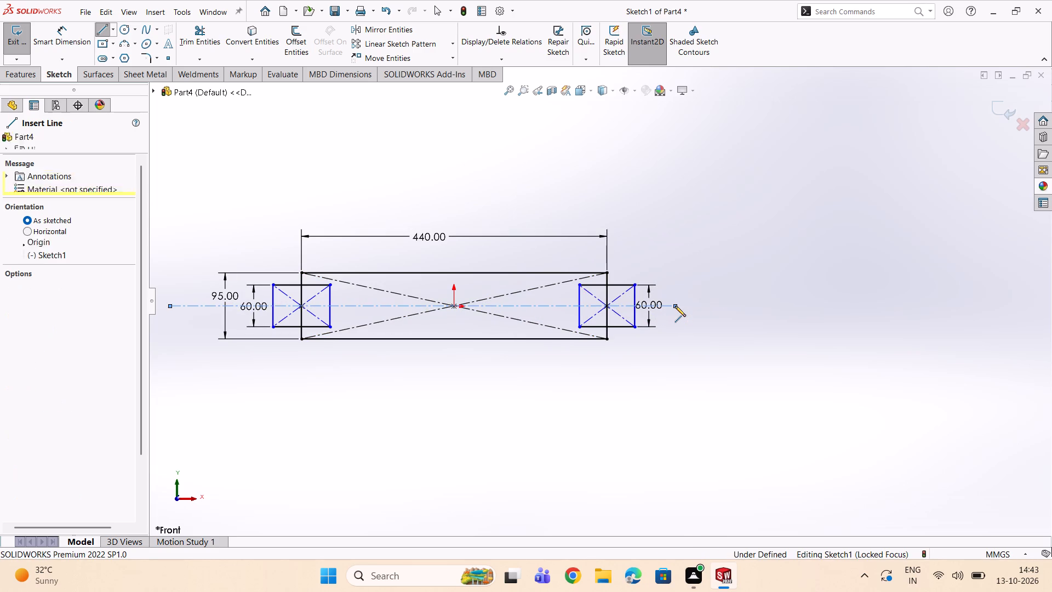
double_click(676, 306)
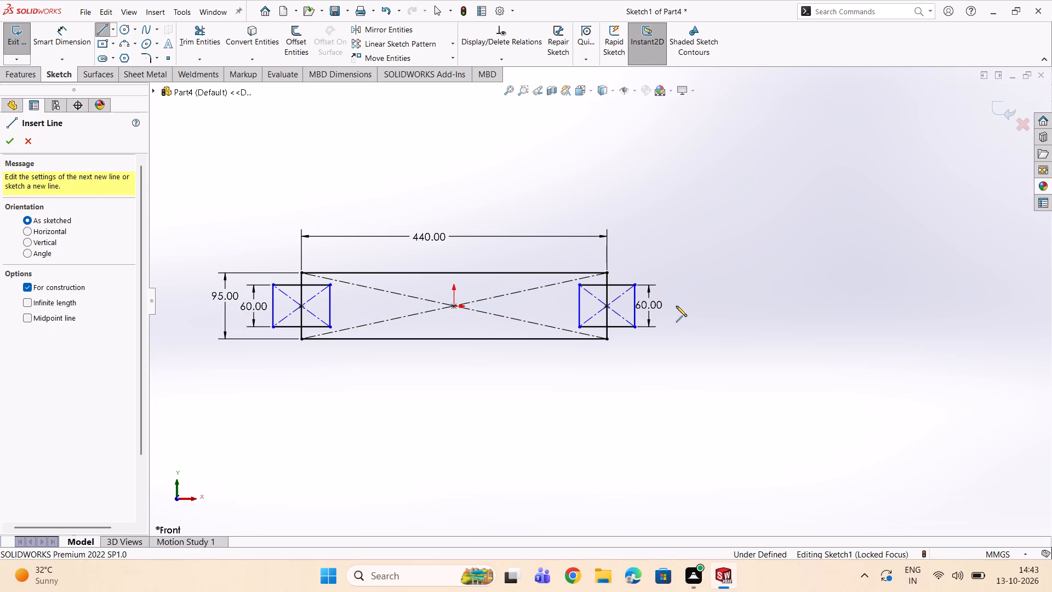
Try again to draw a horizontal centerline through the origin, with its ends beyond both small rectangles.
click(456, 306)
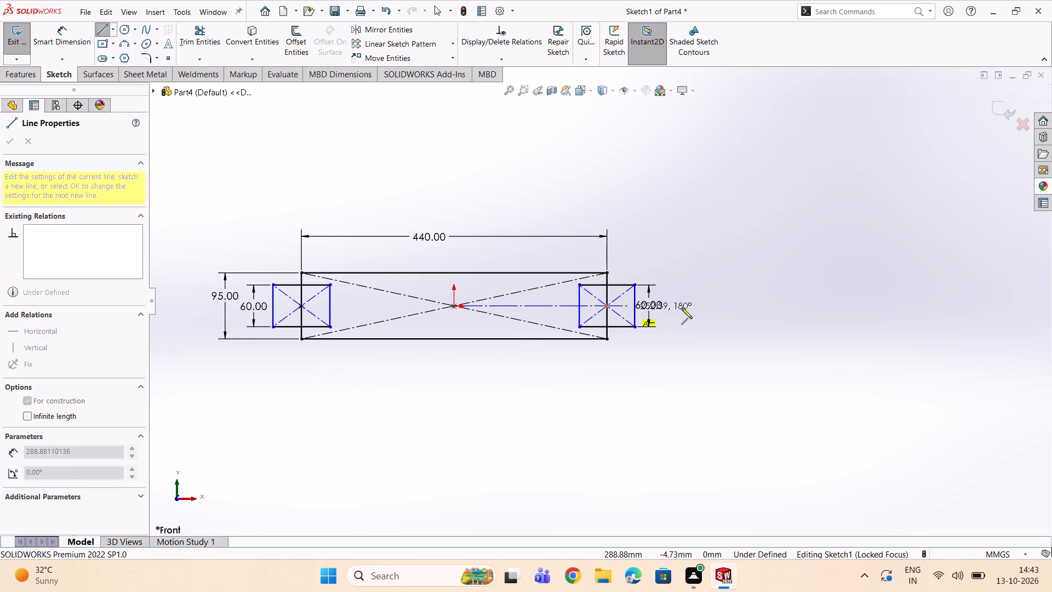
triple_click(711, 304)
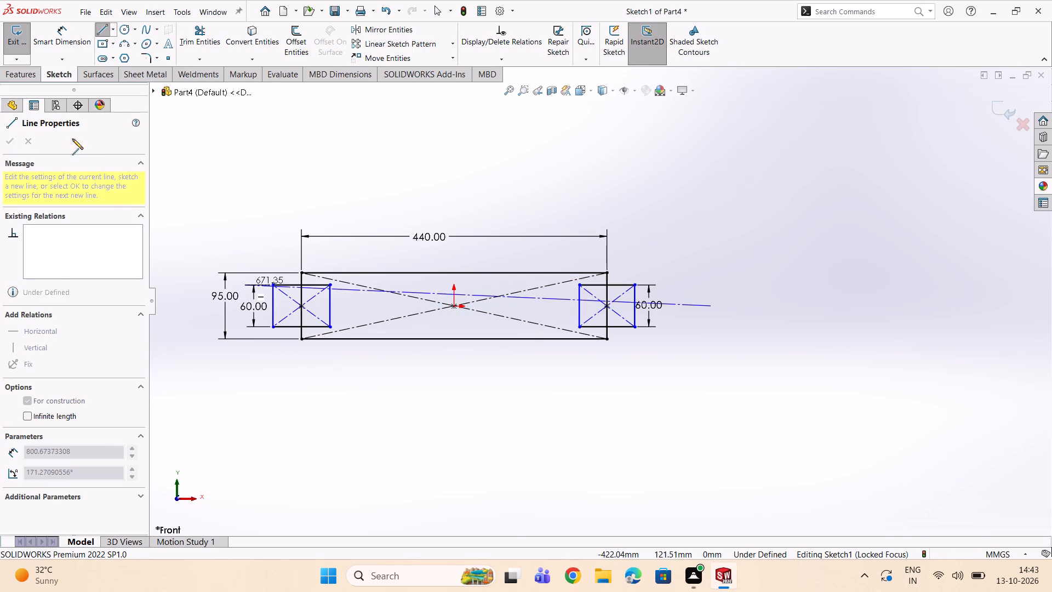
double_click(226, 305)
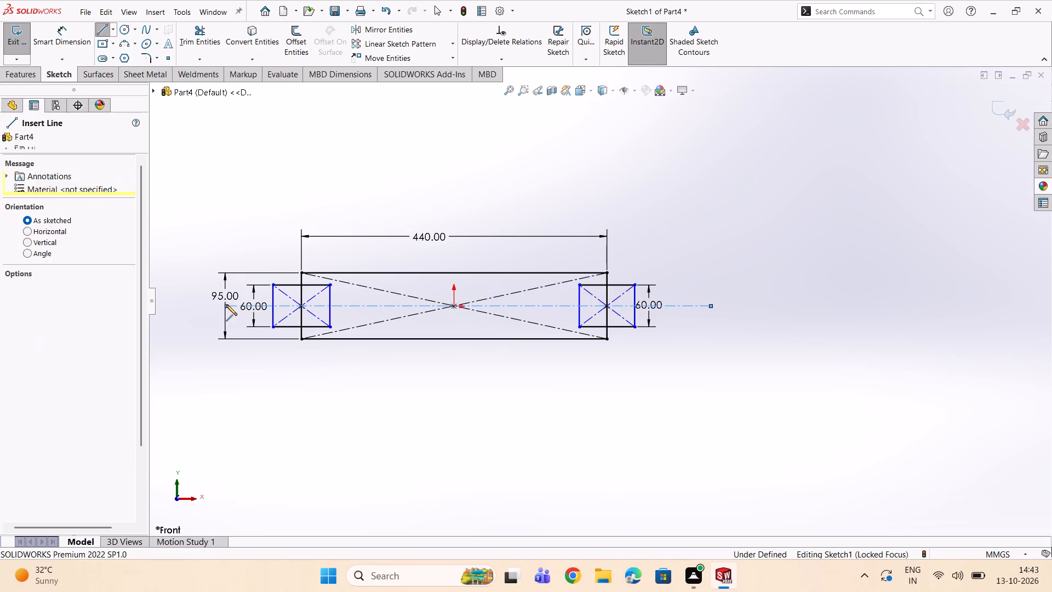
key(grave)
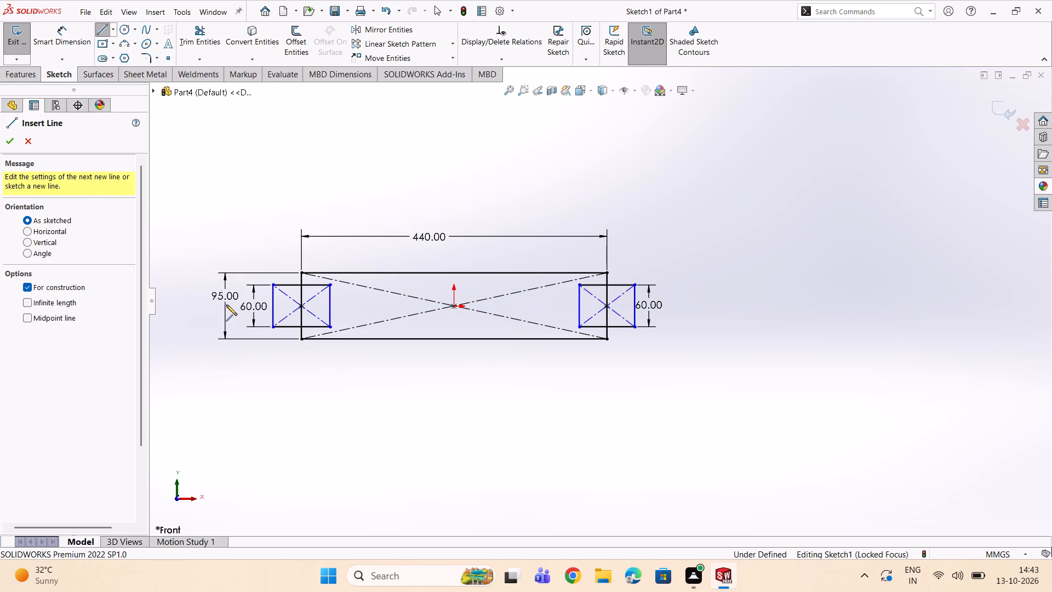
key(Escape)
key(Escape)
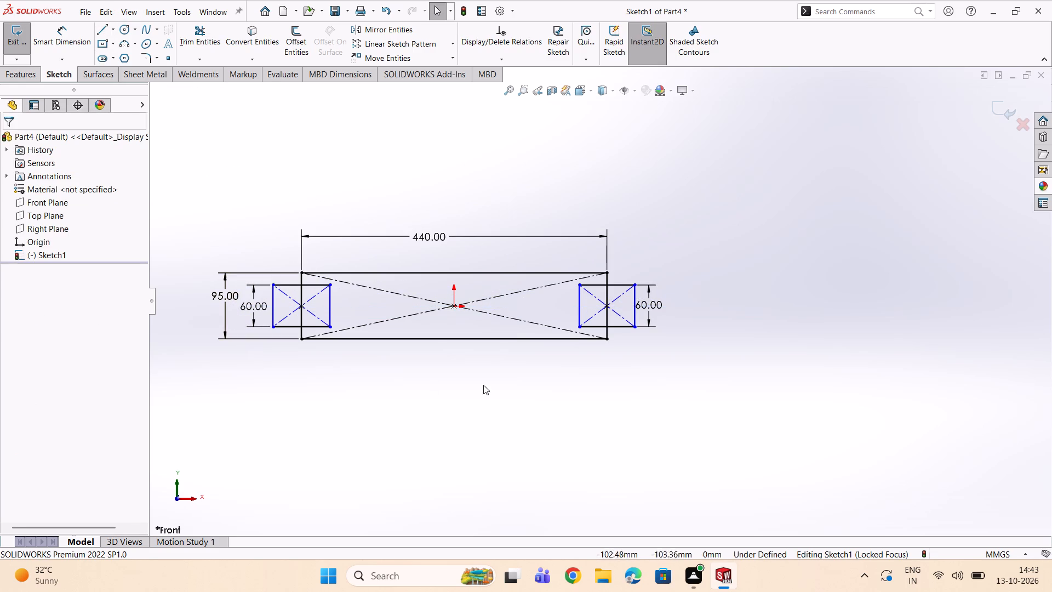
Draw a solid horizontal line through the origin, running from beyond the left small rectangle to beyond the right one.
scroll(537, 344, down, 1)
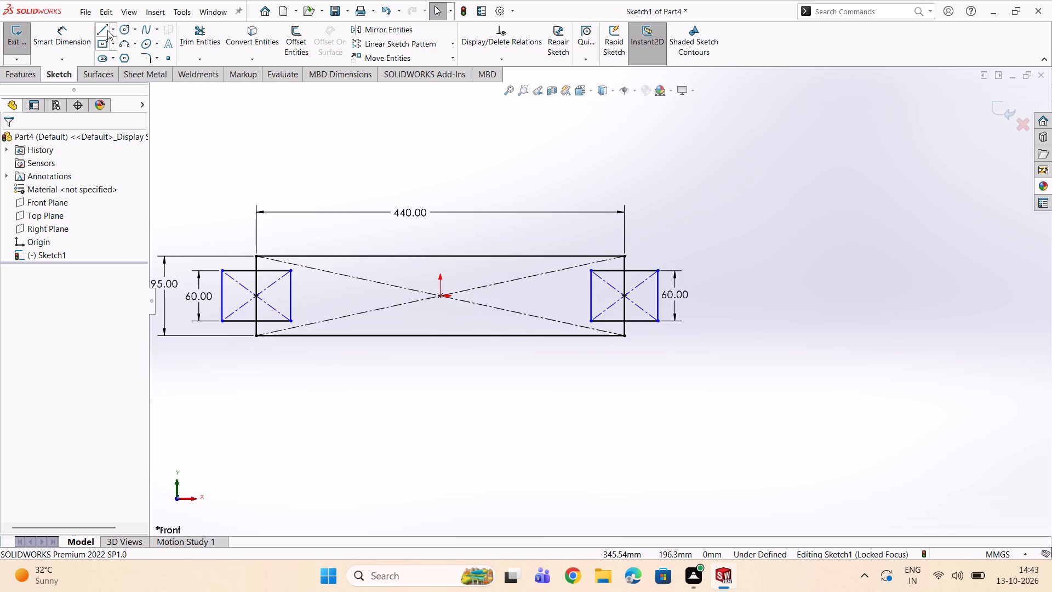
double_click(101, 31)
scroll(211, 263, up, 3)
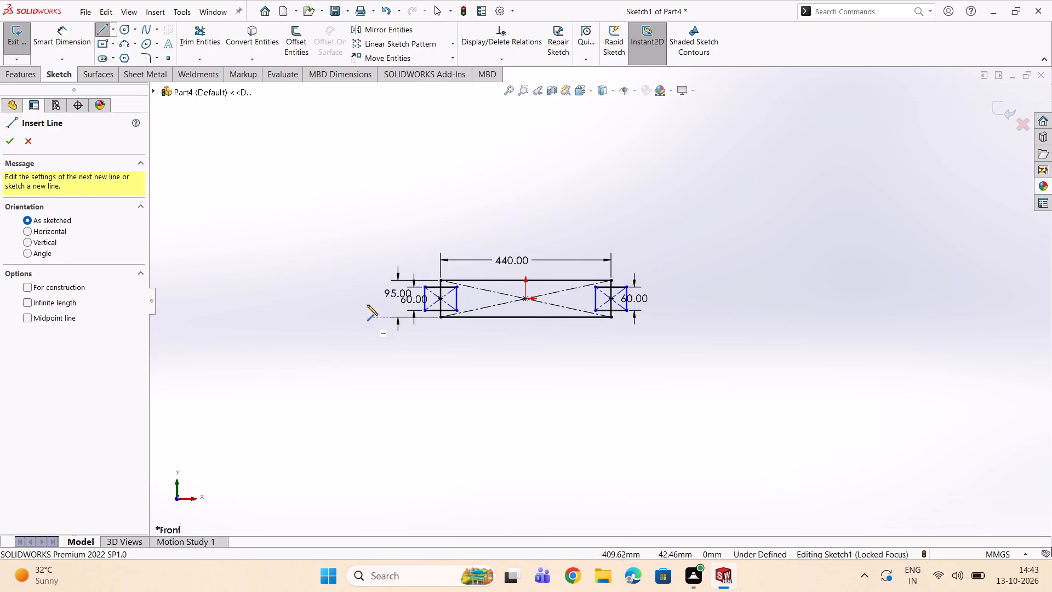
click(367, 298)
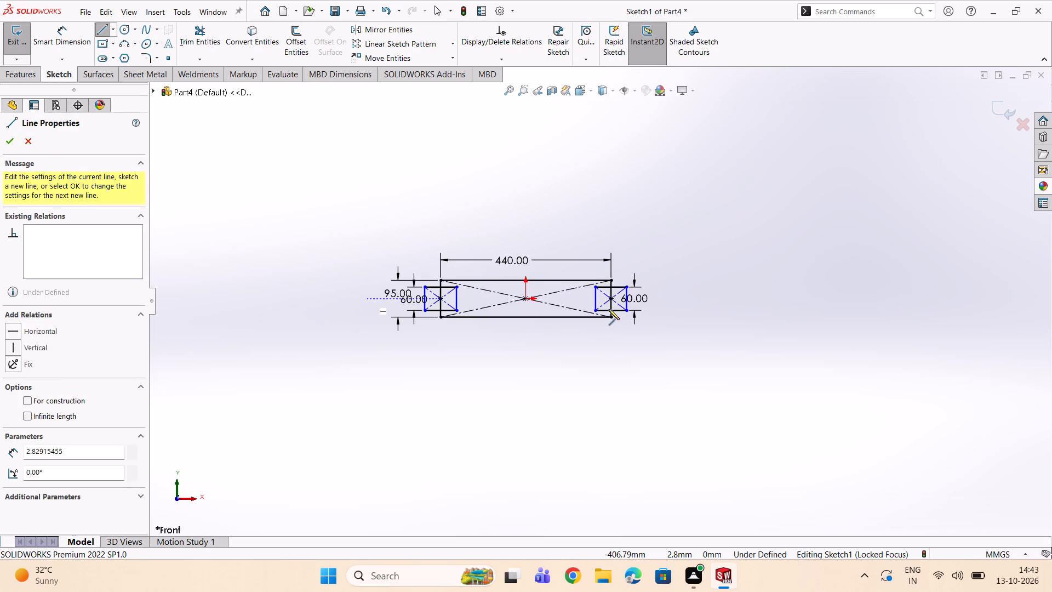
click(670, 298)
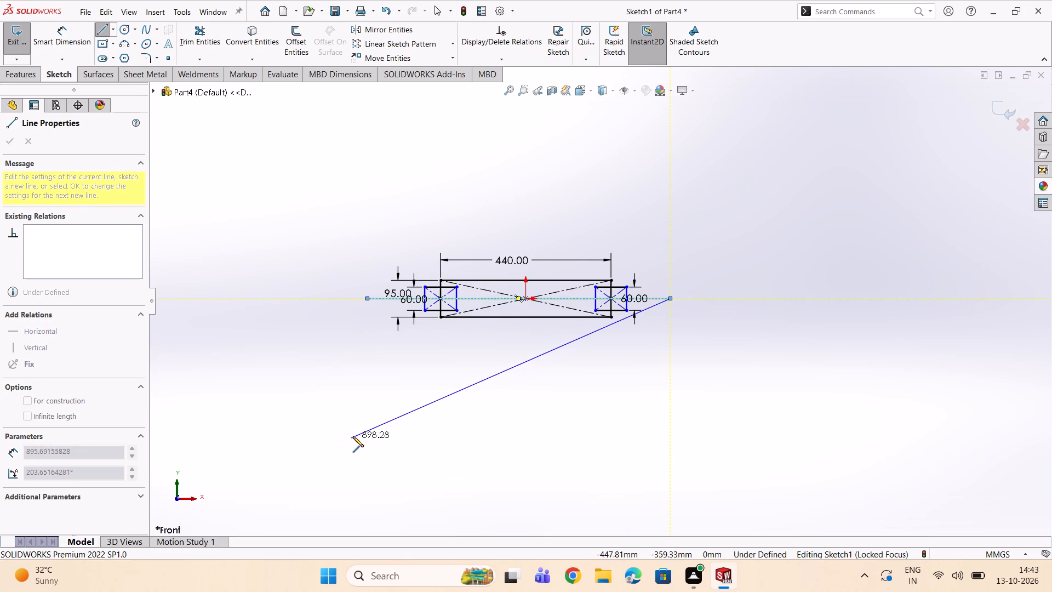
key(Escape)
Power trim all rectangle edges and diagonals below the horizontal line, keeping only the upper halves of the three rectangles.
scroll(542, 332, down, 2)
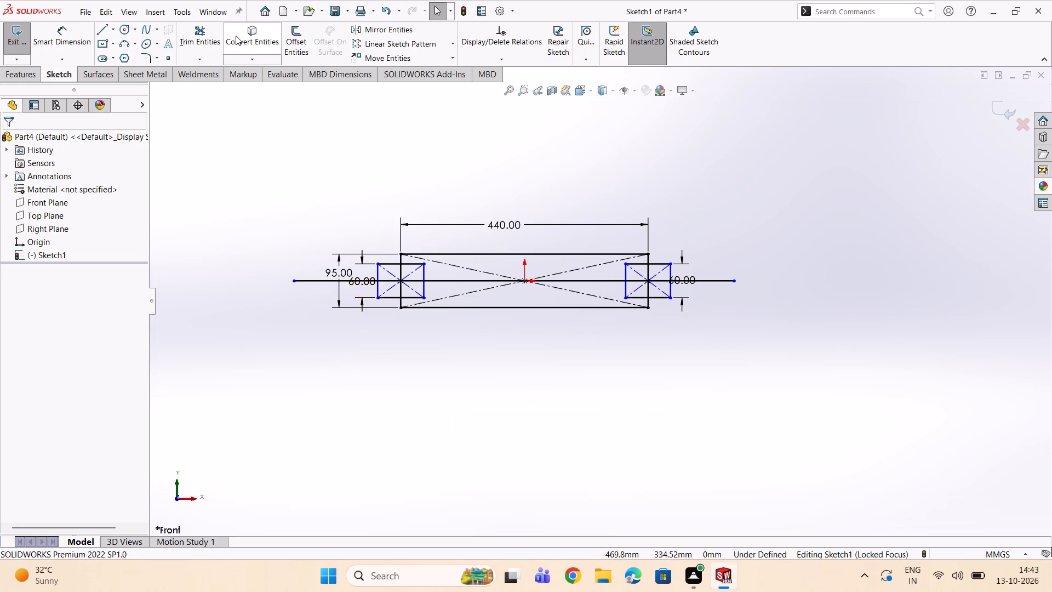
click(207, 38)
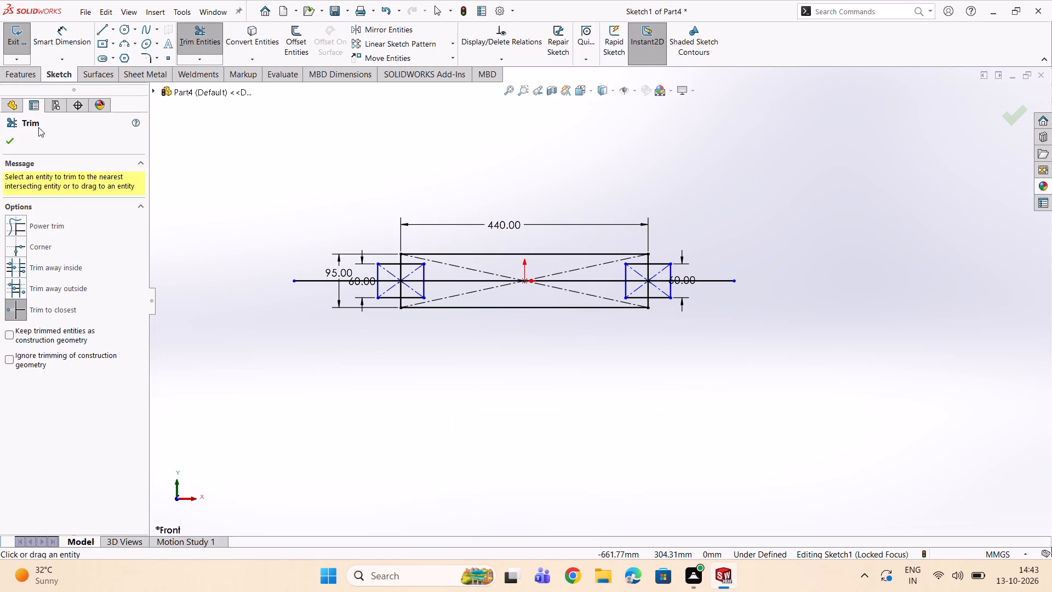
click(10, 223)
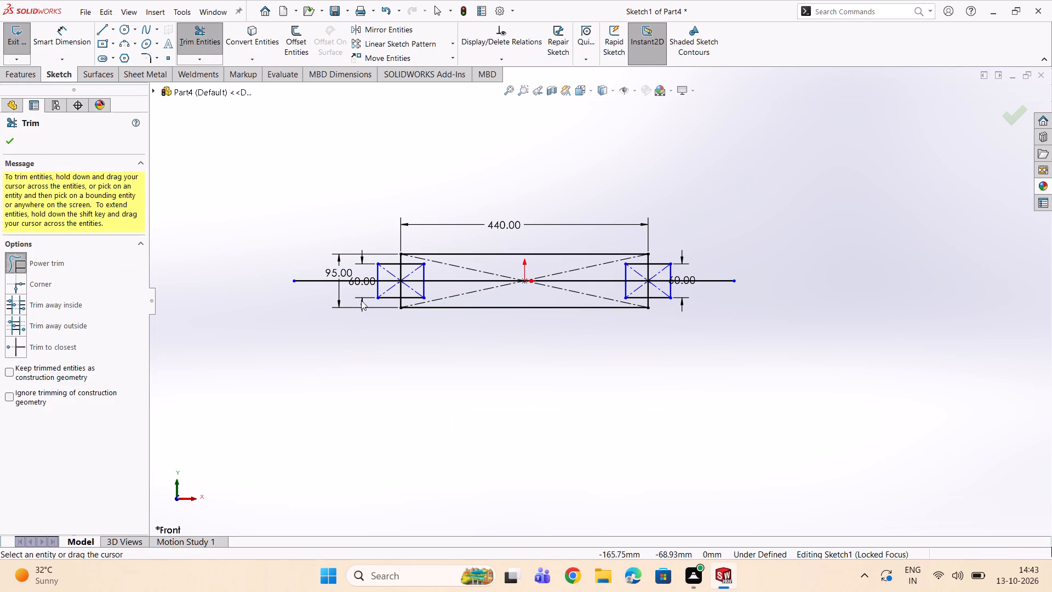
drag(356, 288, 523, 298)
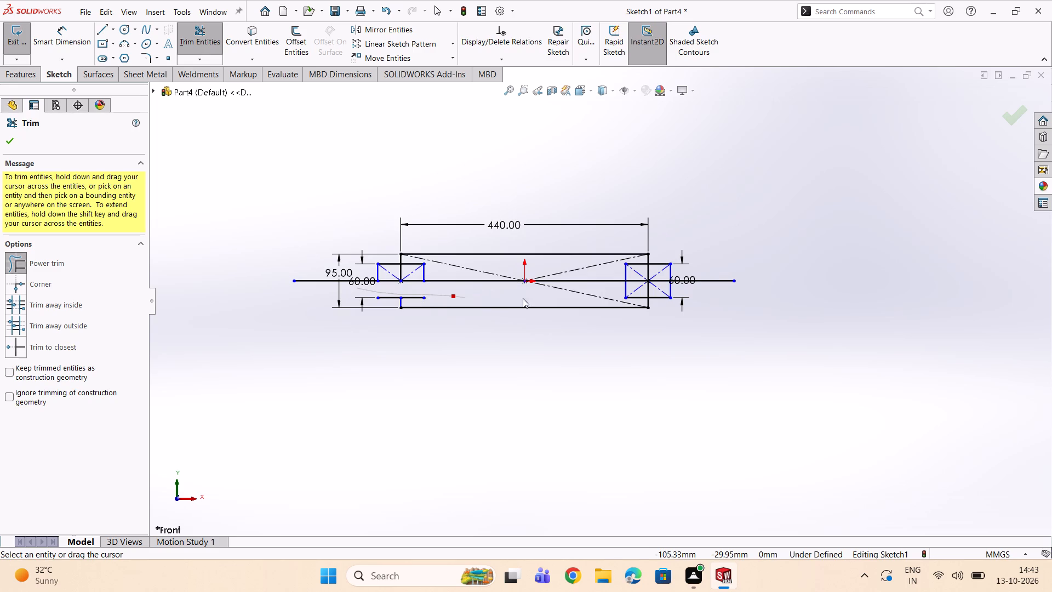
drag(523, 298, 635, 297)
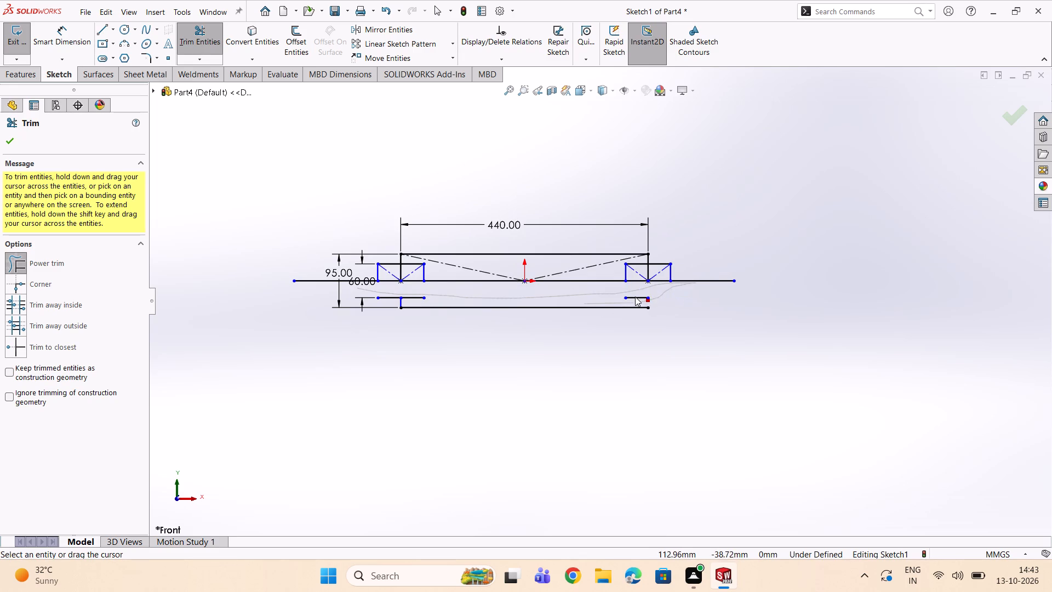
drag(635, 297, 415, 304)
drag(413, 297, 402, 307)
click(413, 300)
Dimension the horizontal distance between the left small rectangle's outer edge and the large rectangle's left edge to 60 mm.
scroll(420, 292, down, 2)
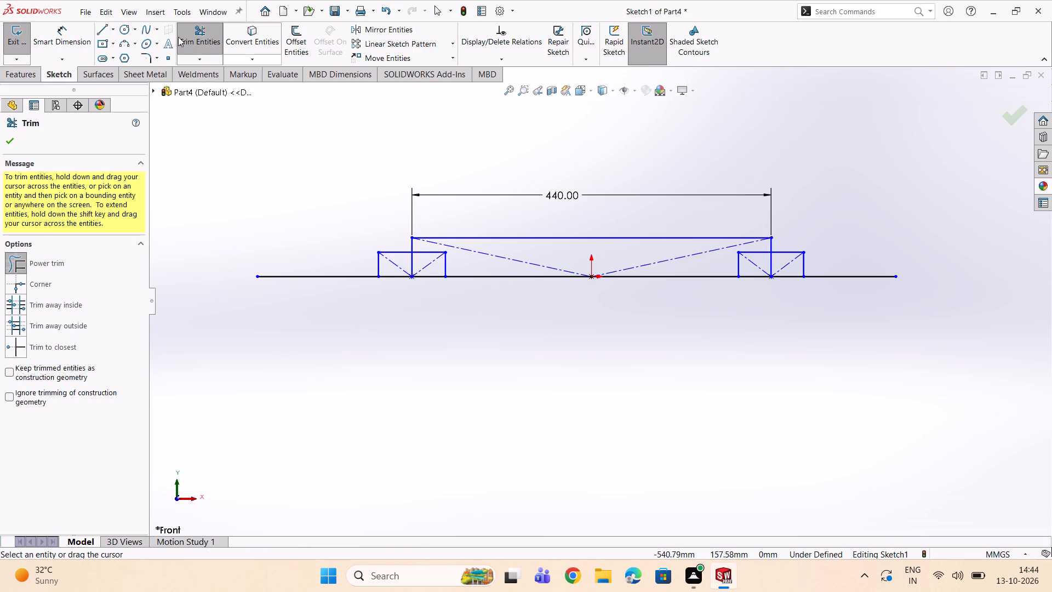
click(78, 39)
scroll(379, 217, down, 2)
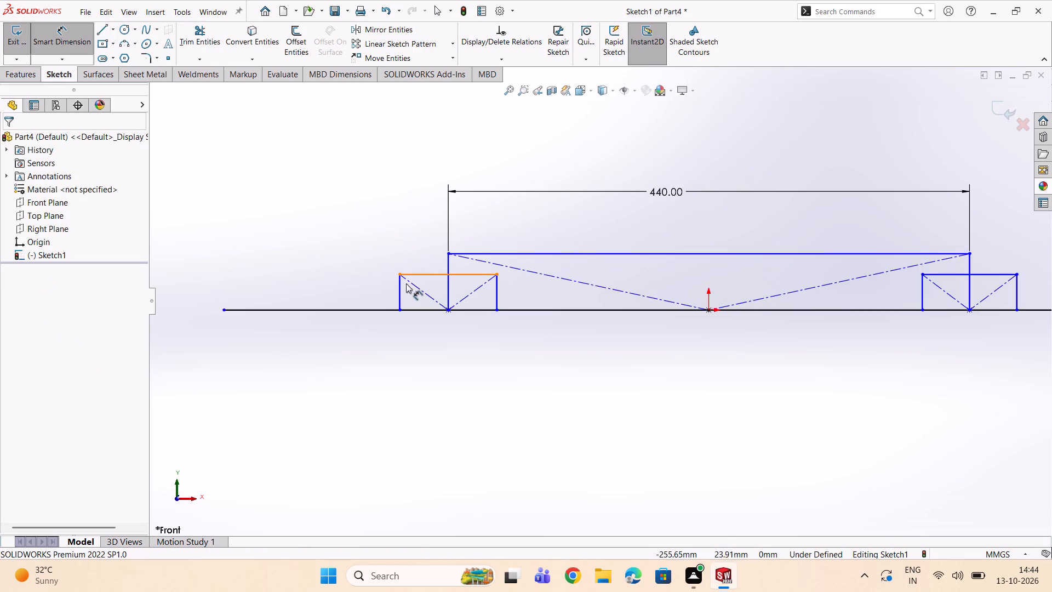
click(400, 288)
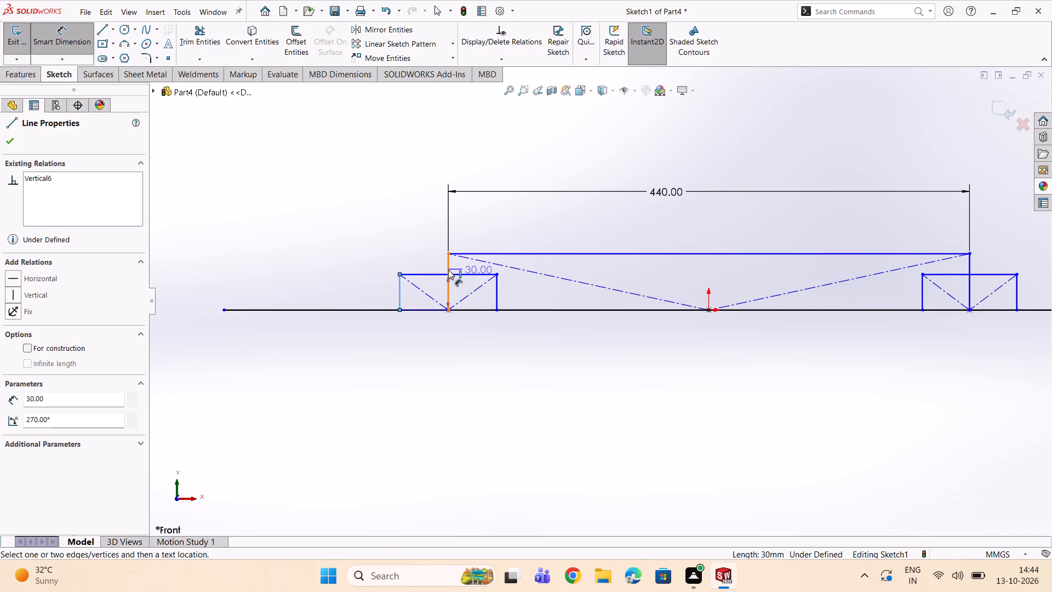
click(448, 270)
double_click(428, 190)
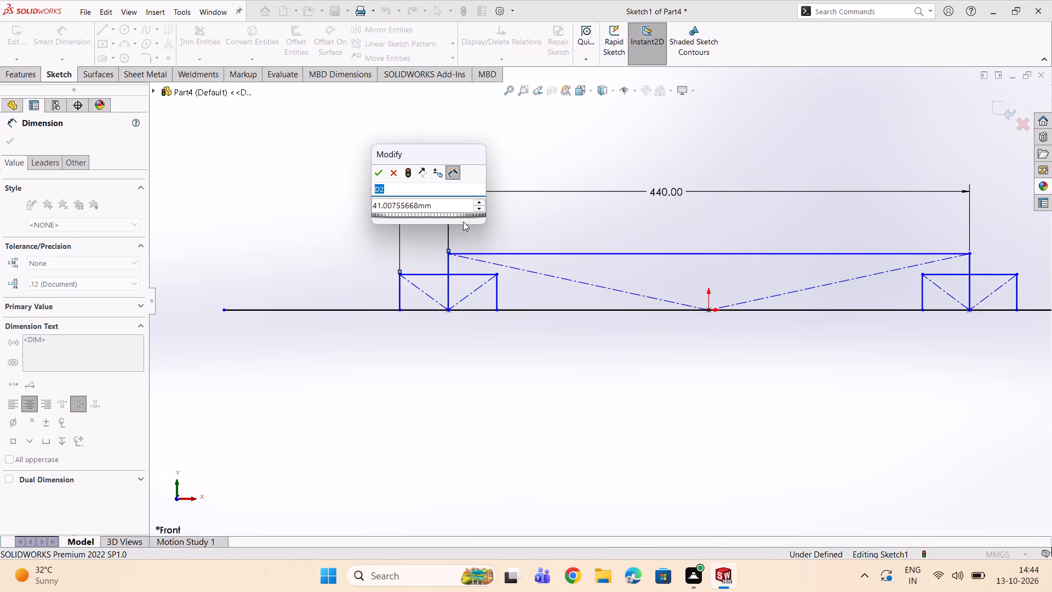
click(449, 203)
click(449, 204)
click(449, 207)
click(449, 207)
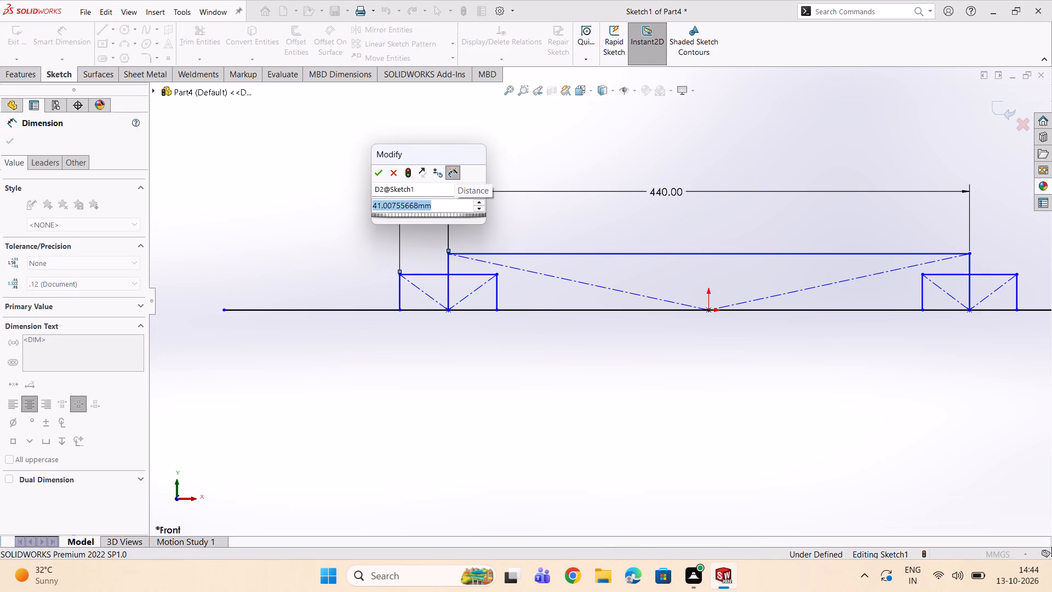
text(60)
key(Return)
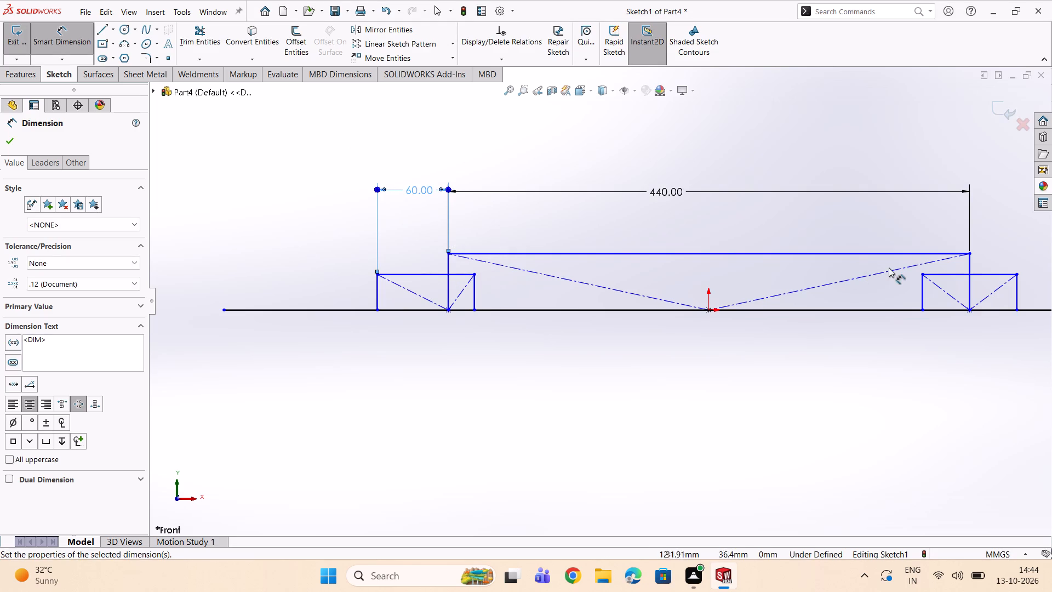
Dimension the right small rectangle's top edge to a length of 60 mm.
click(987, 272)
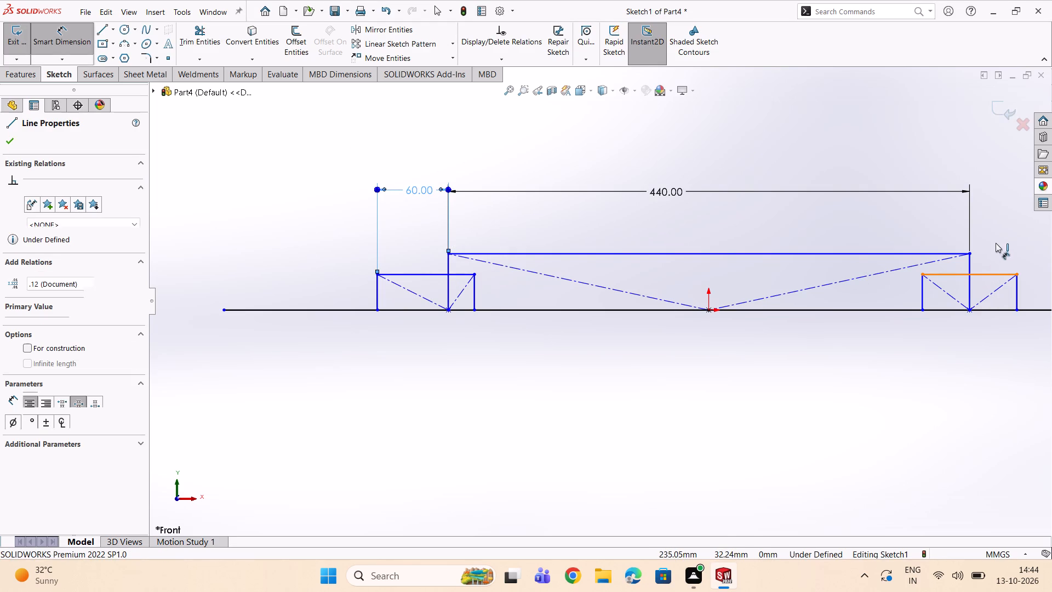
click(998, 229)
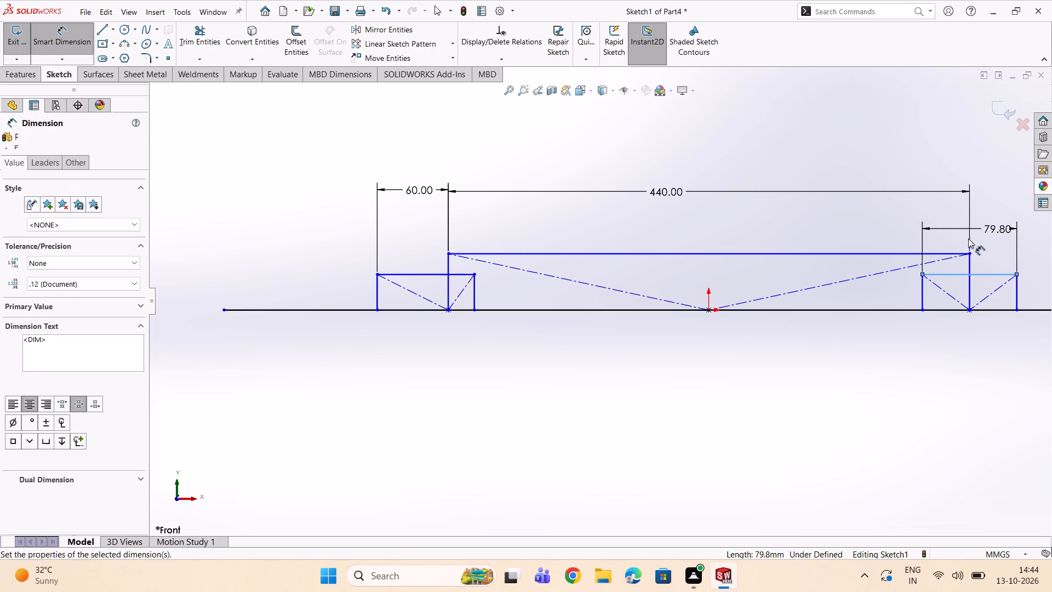
text(60)
key(Return)
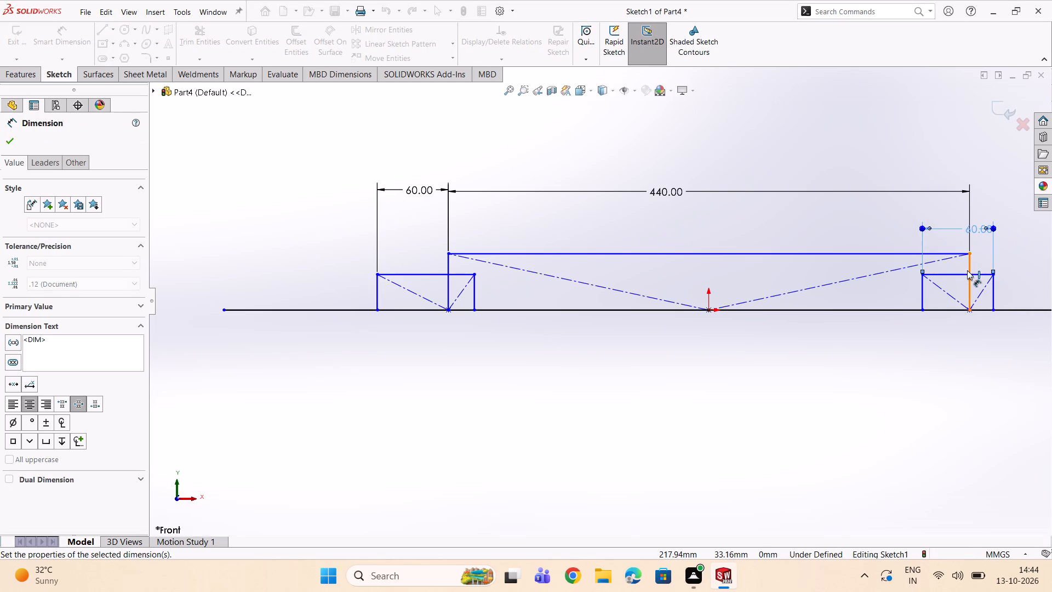
Dimension the horizontal distance from the large rectangle's right edge to the right small rectangle's outer top corner to 60 mm.
click(969, 269)
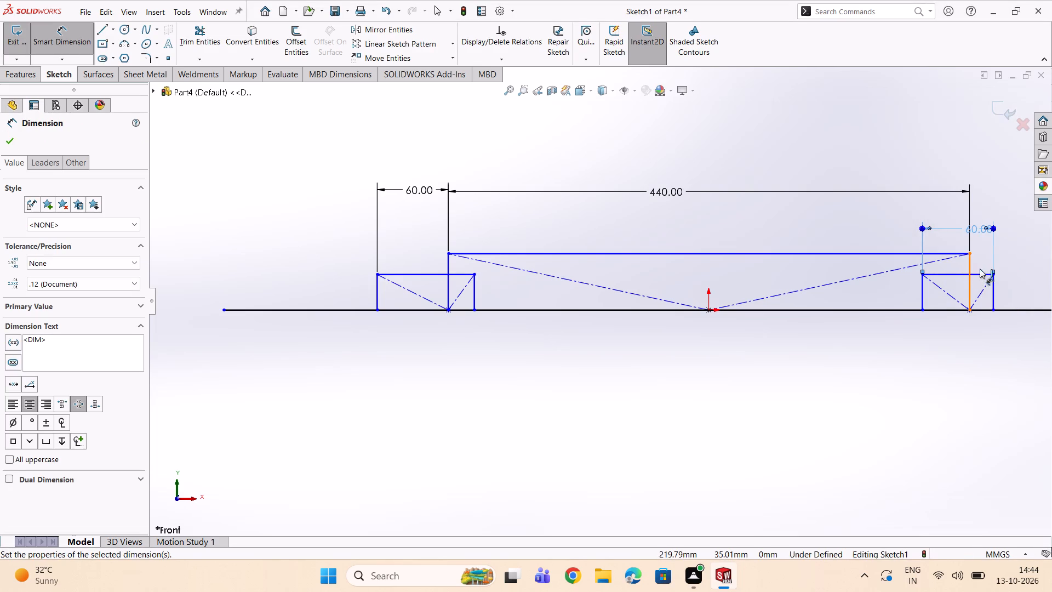
click(992, 277)
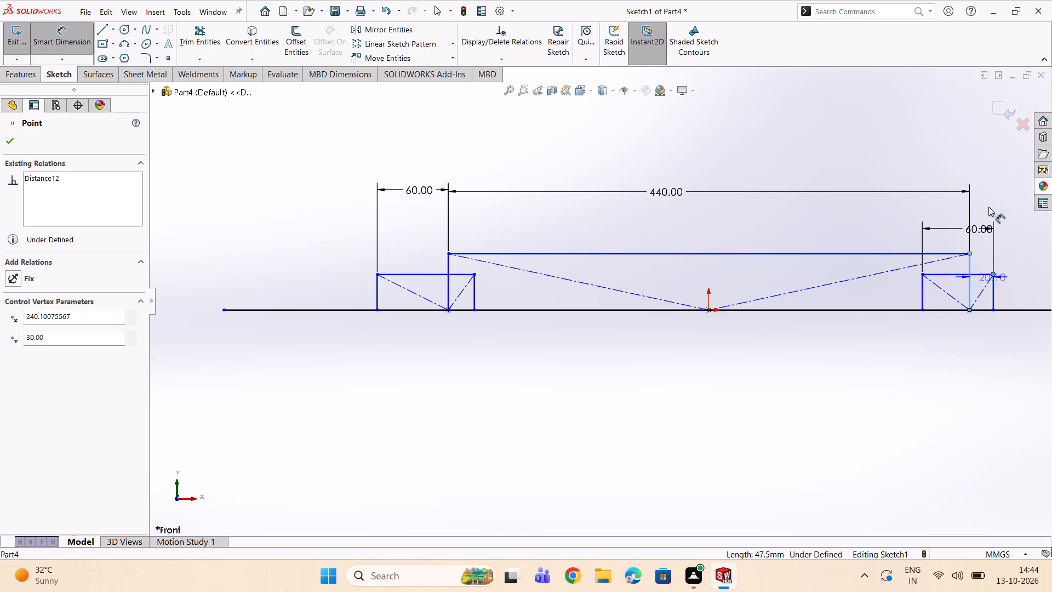
click(986, 197)
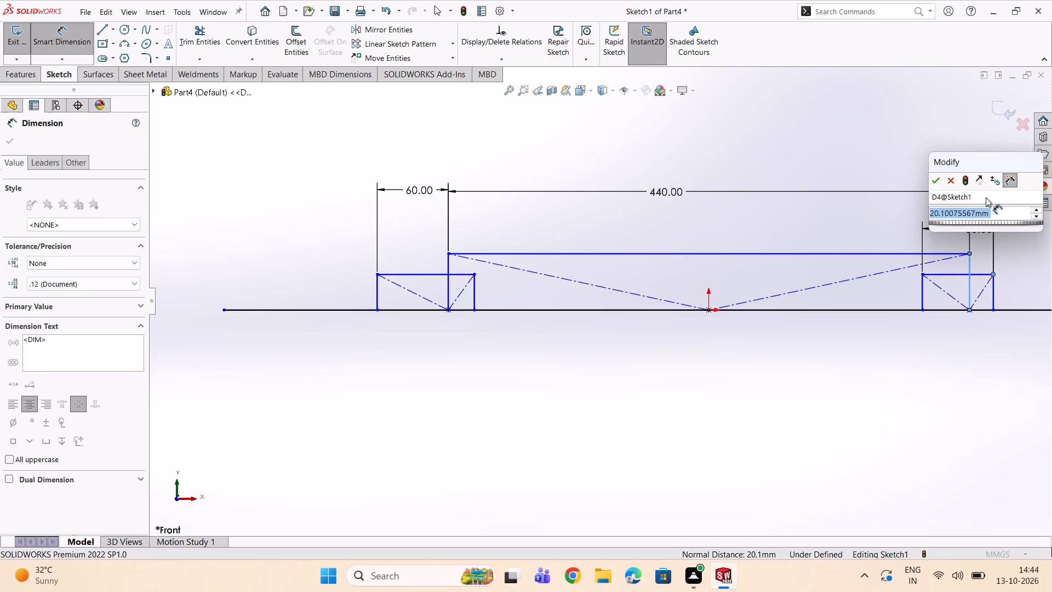
text(60)
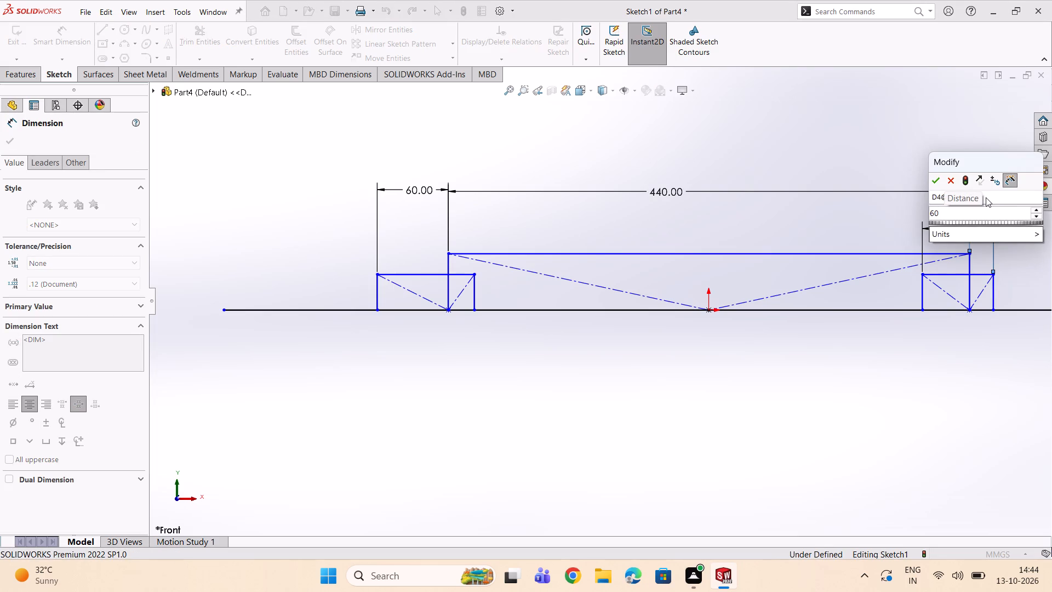
key(Return)
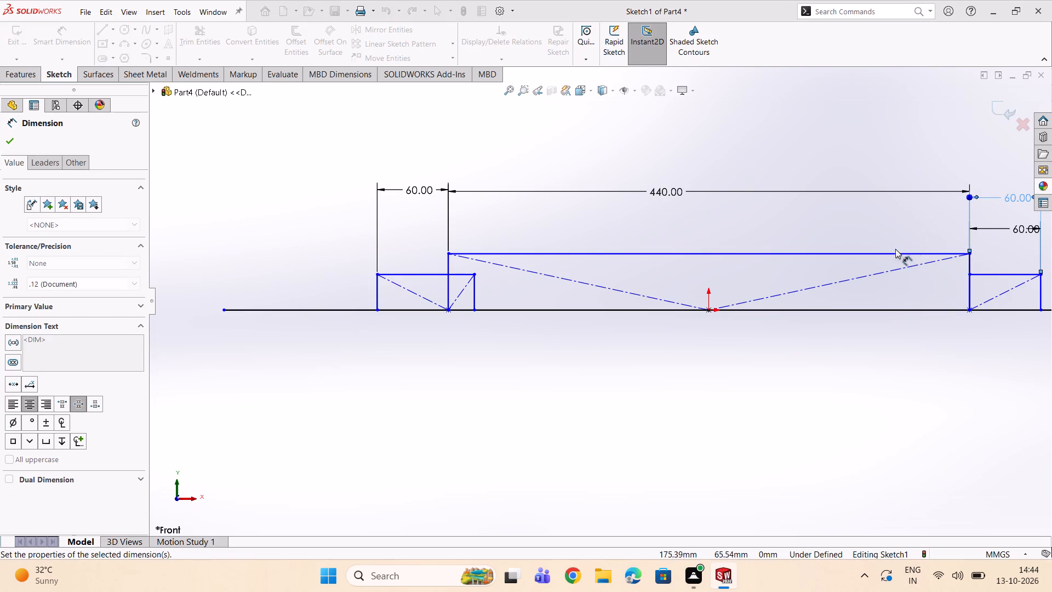
Power trim the left small rectangle's overlap with the body, the shared edge below the step, and both rectangles' diagonals on that side.
scroll(983, 286, down, 1)
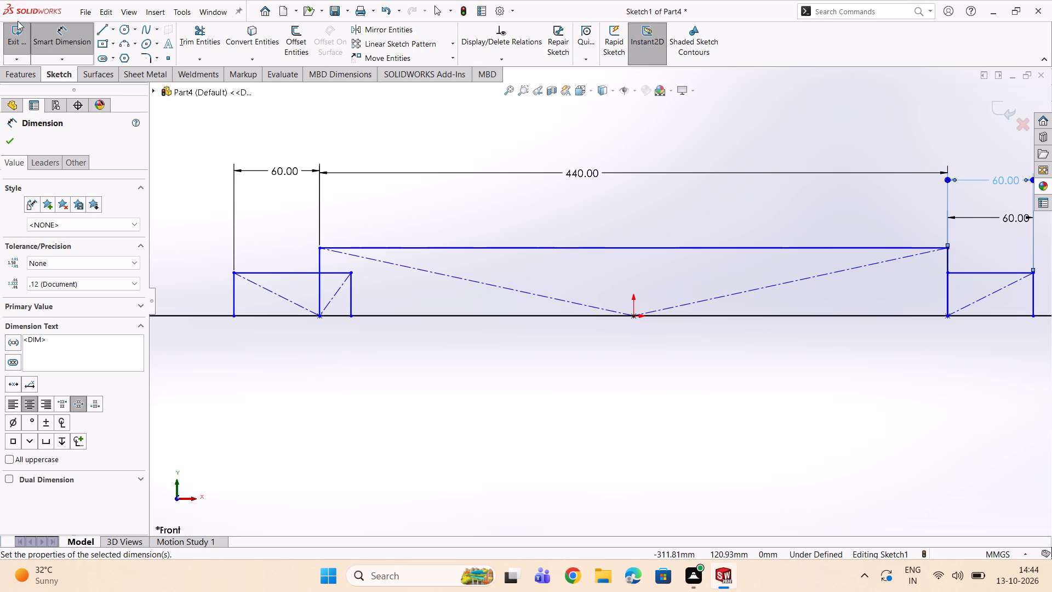
click(200, 41)
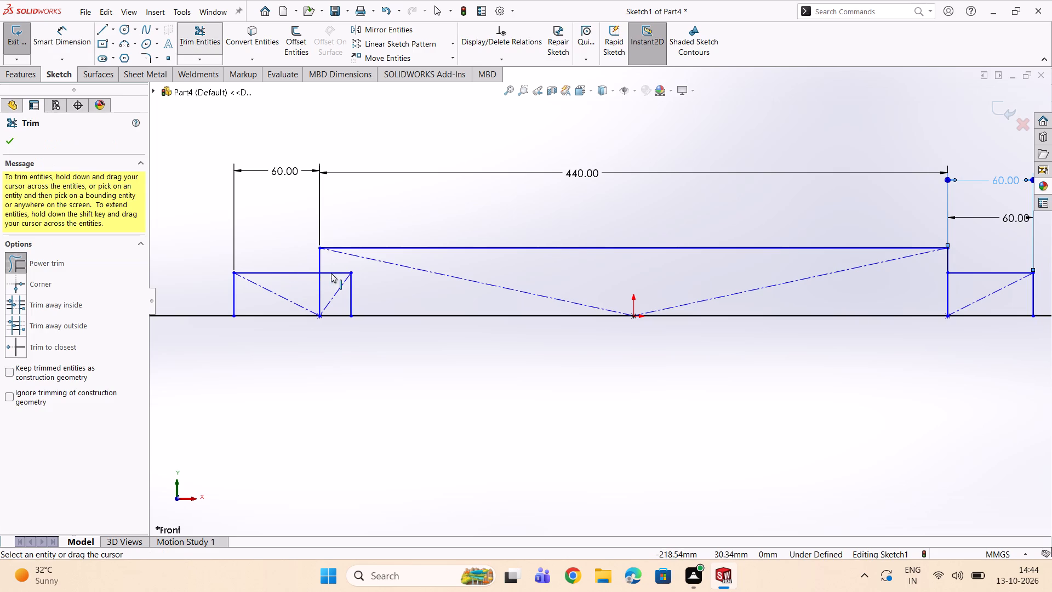
drag(336, 268, 350, 300)
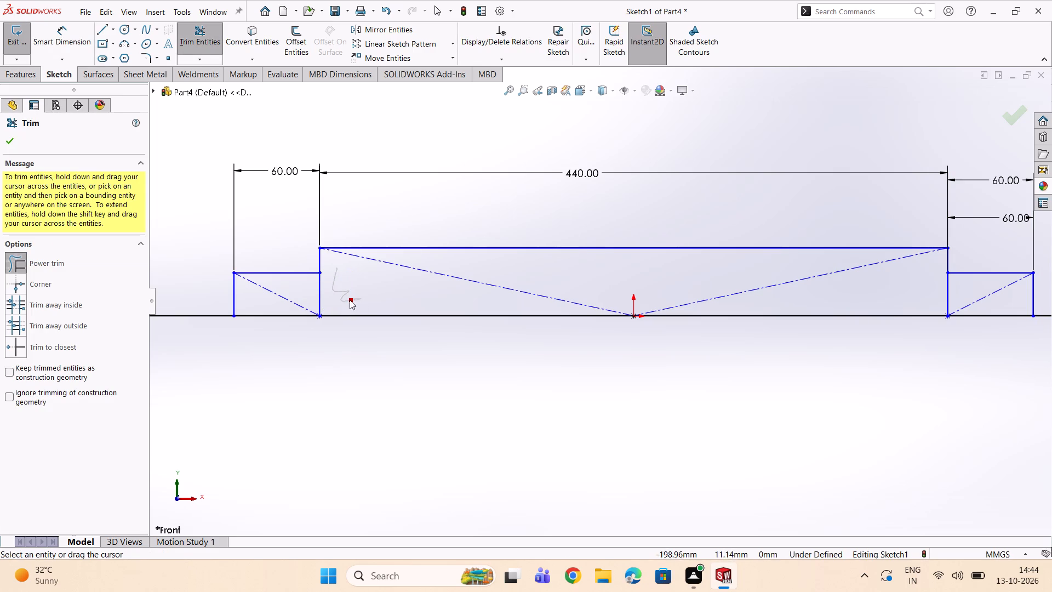
drag(350, 300, 331, 299)
drag(328, 298, 296, 306)
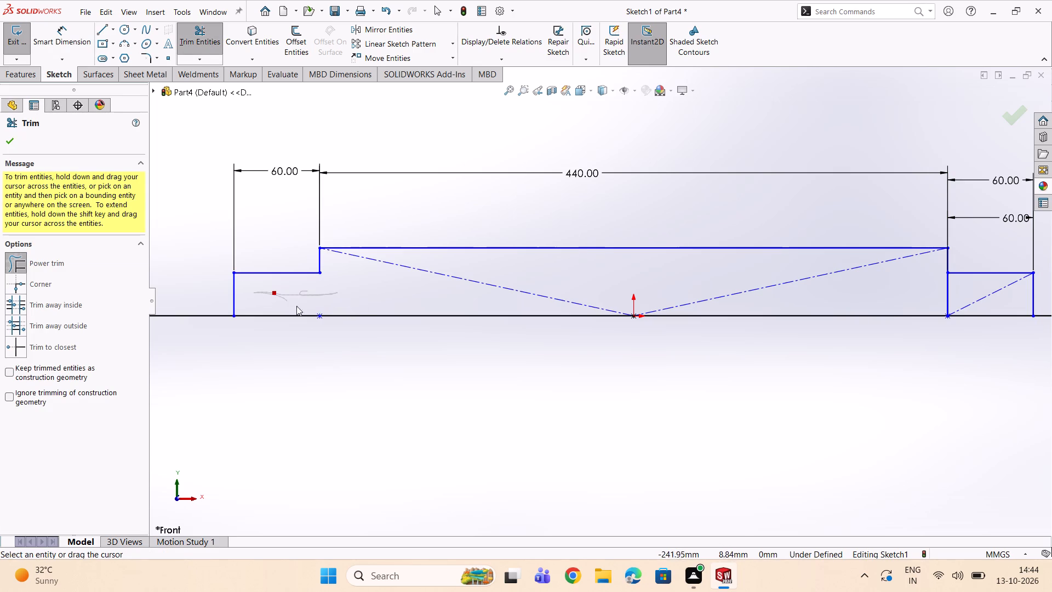
drag(296, 306, 582, 301)
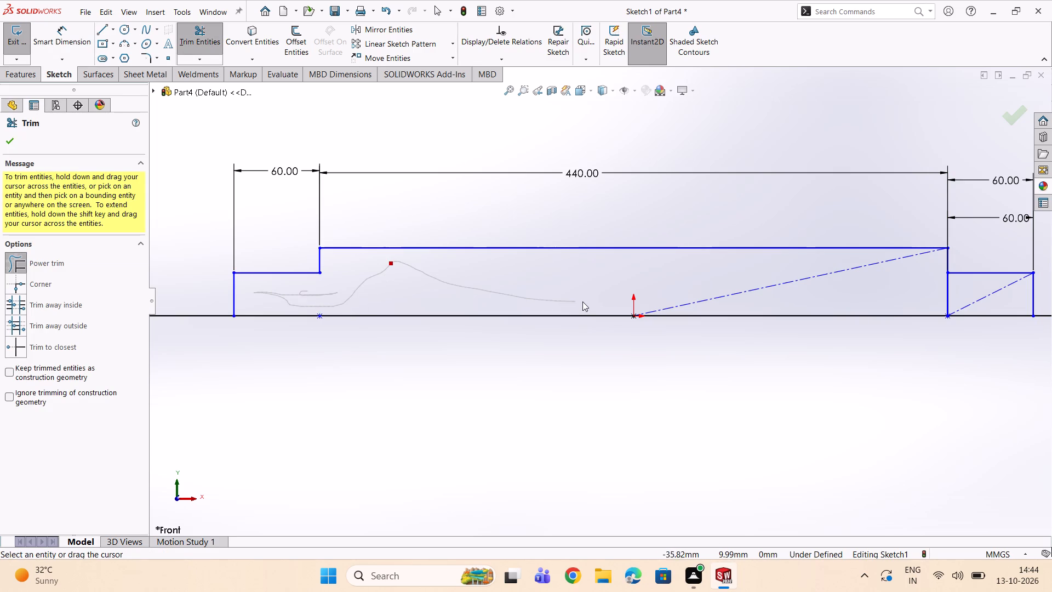
drag(582, 301, 588, 301)
Power trim the large rectangle's remaining diagonal, the shared edge below the right step, and the right small rectangle's diagonal.
scroll(764, 317, down, 1)
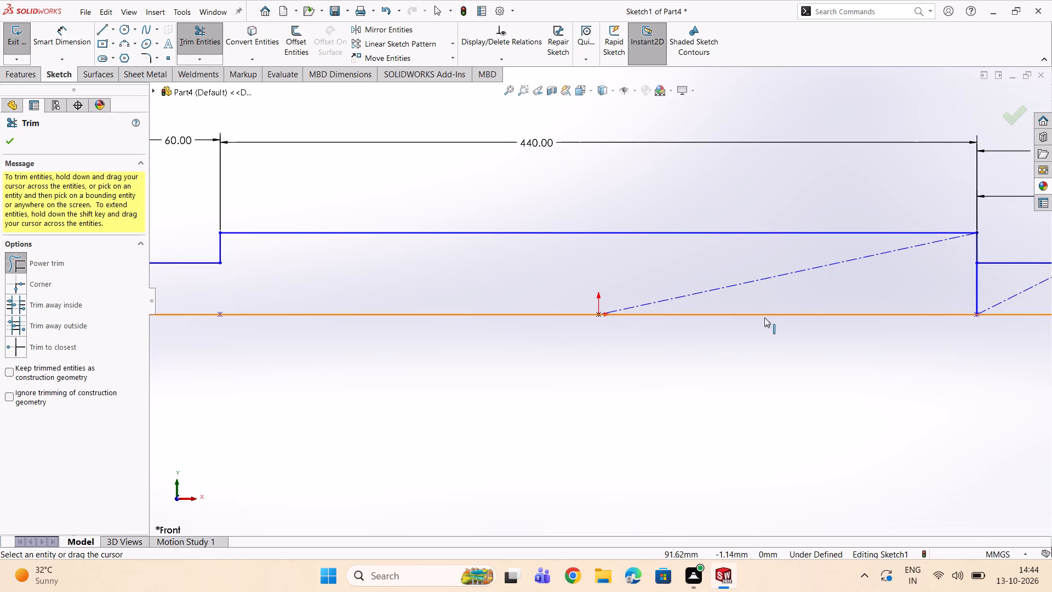
drag(692, 272, 763, 271)
click(764, 271)
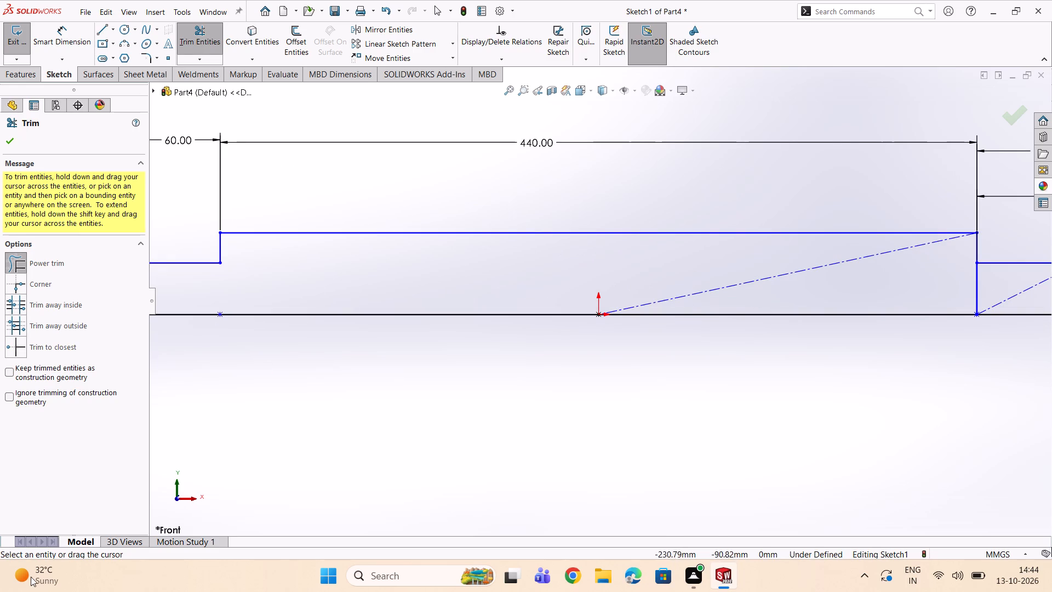
scroll(240, 582, up, 2)
scroll(529, 591, up, 2)
scroll(541, 375, up, 1)
scroll(707, 277, up, 2)
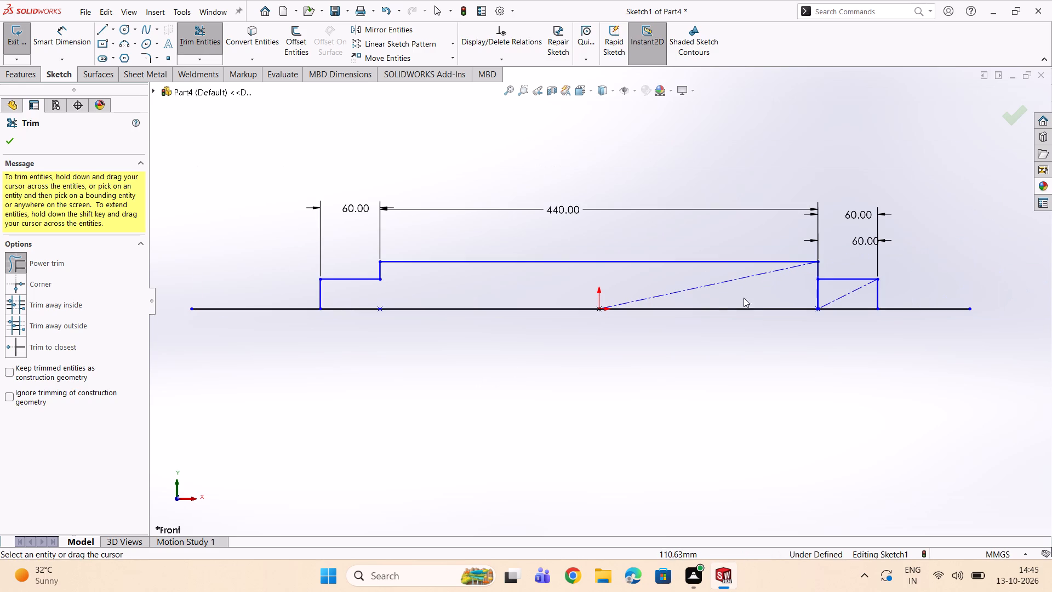
drag(682, 273, 844, 290)
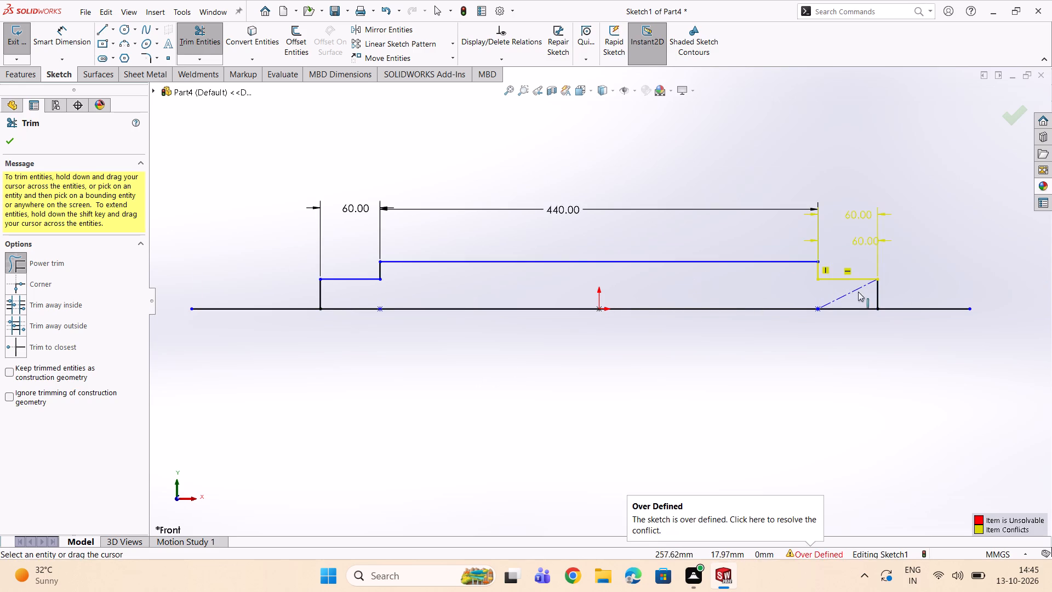
click(865, 293)
drag(851, 296, 843, 304)
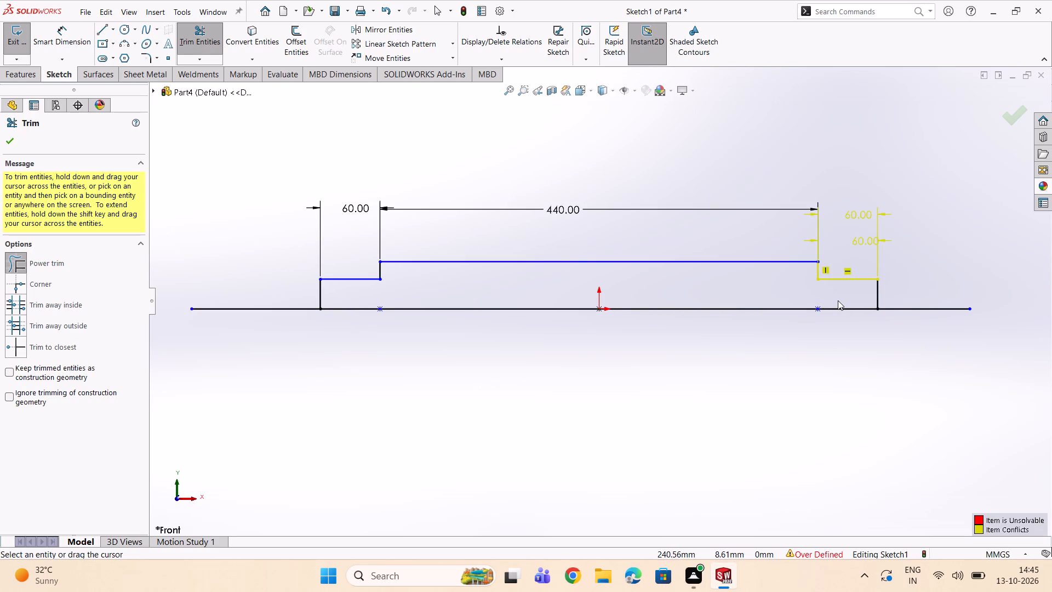
Delete the lower of the two duplicate 60 mm dimensions above the right small end.
scroll(834, 299, down, 2)
click(828, 216)
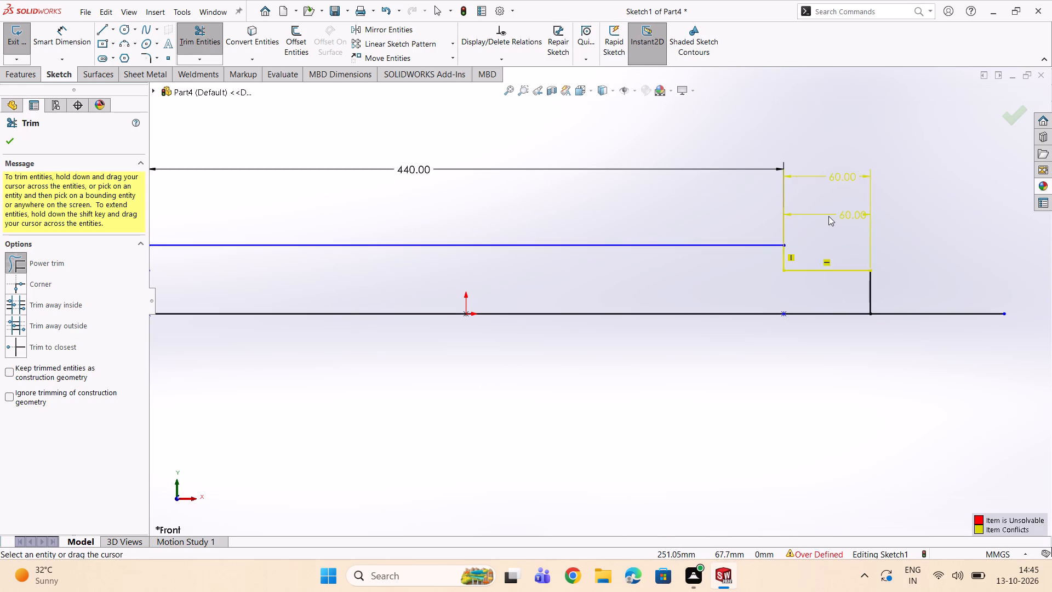
click(828, 214)
double_click(826, 214)
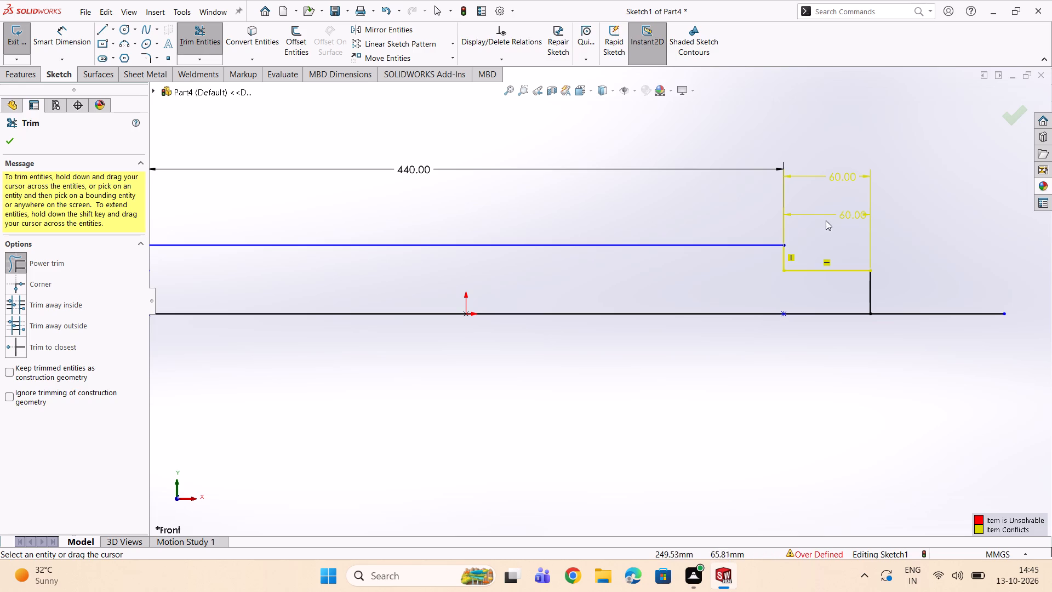
key(Escape)
click(823, 218)
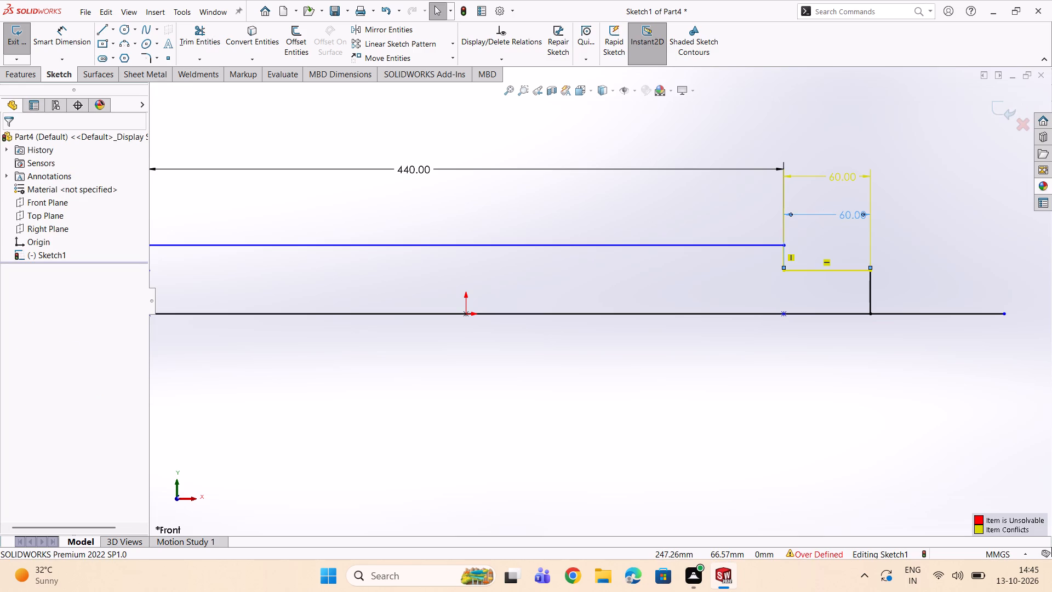
key(Delete)
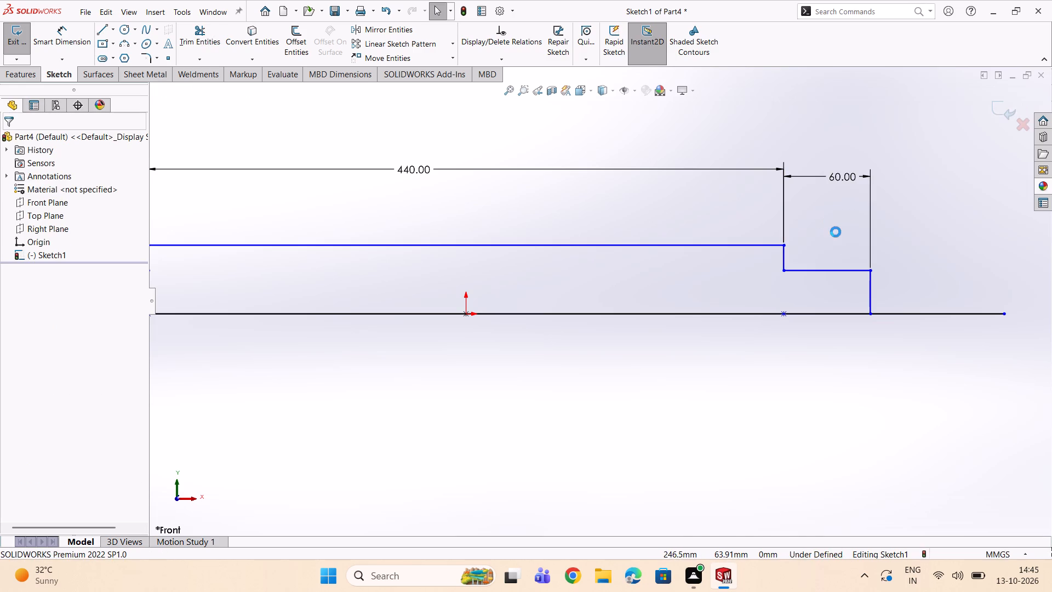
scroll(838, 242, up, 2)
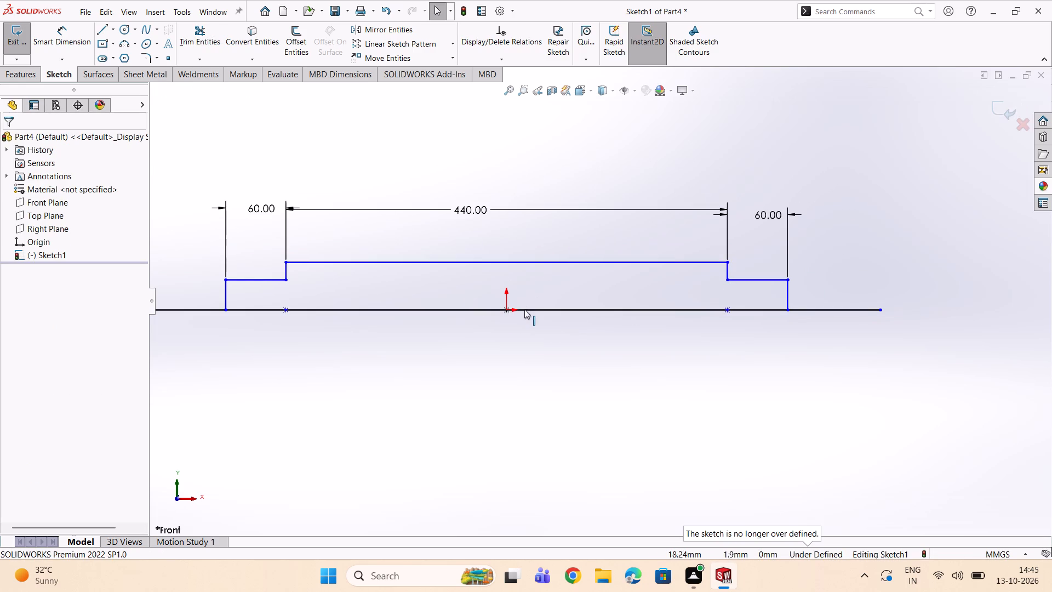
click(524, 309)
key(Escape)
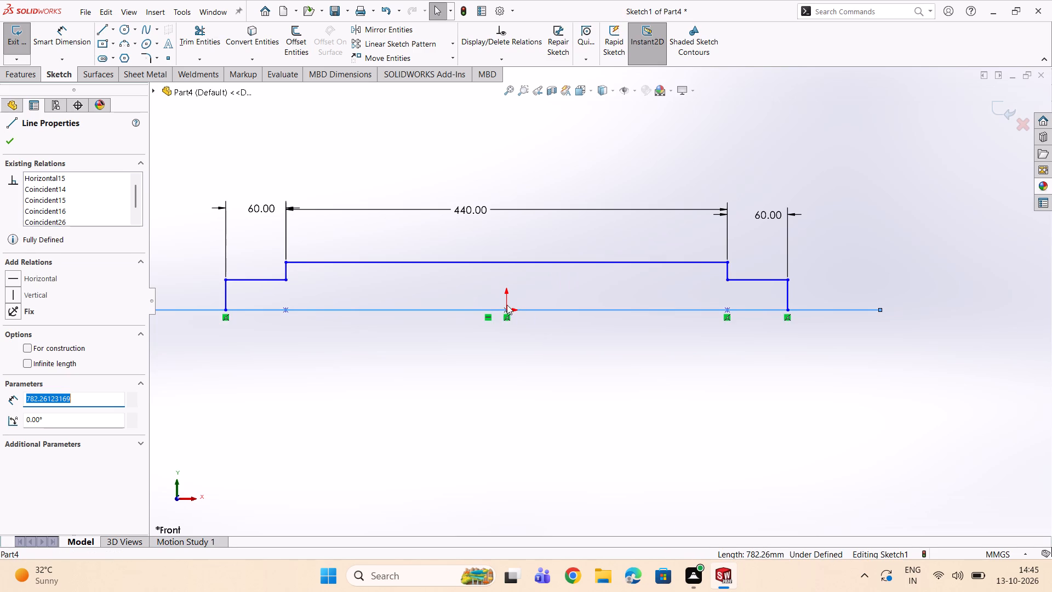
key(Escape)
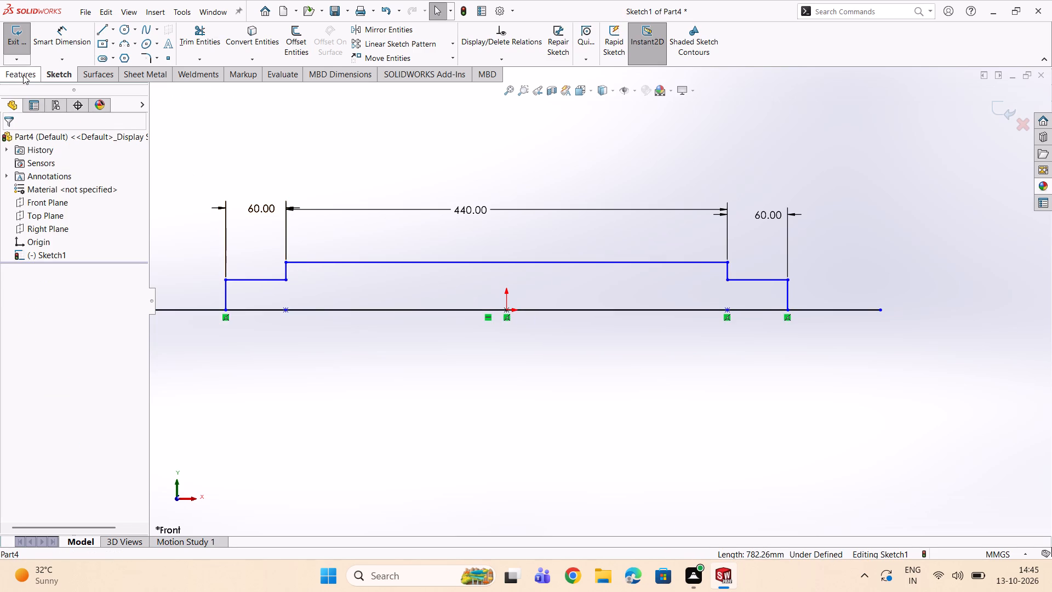
Revolve the stepped profile contour around the long horizontal line, Blind 360 degrees, as a one-direction thin feature 10 mm thick.
click(23, 75)
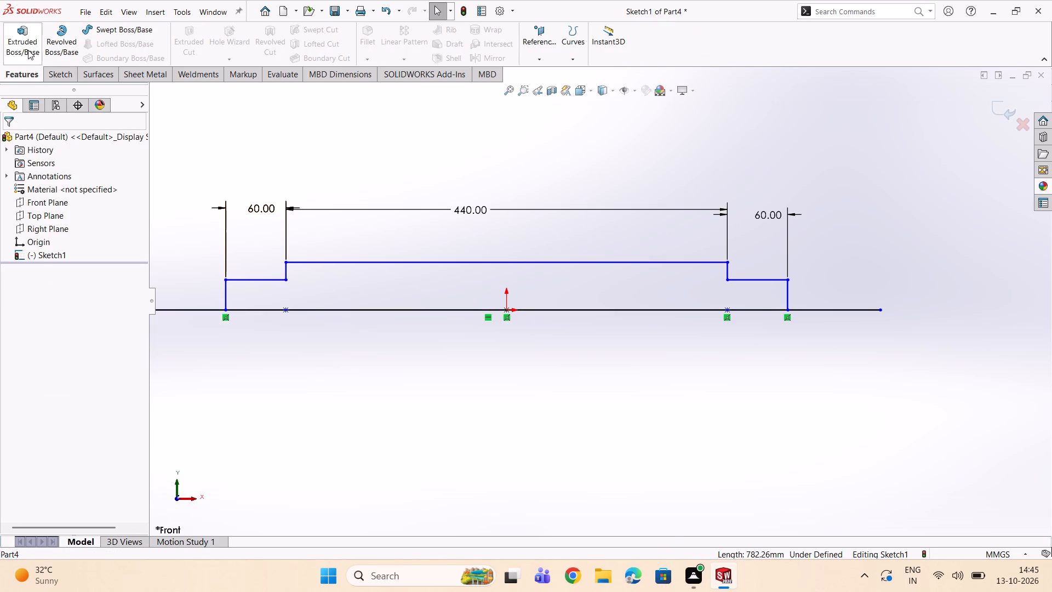
click(70, 49)
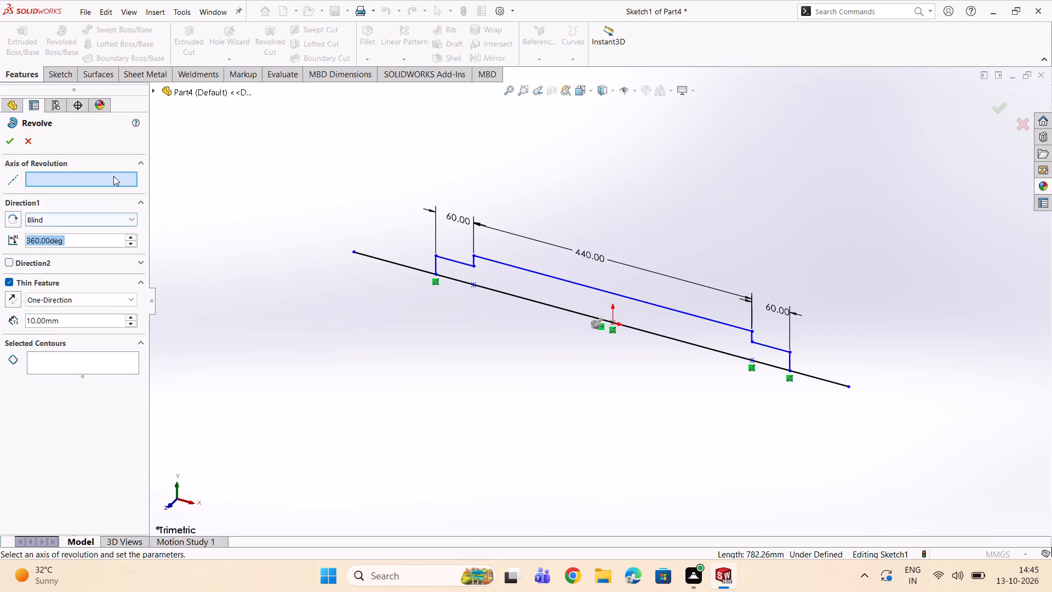
click(496, 292)
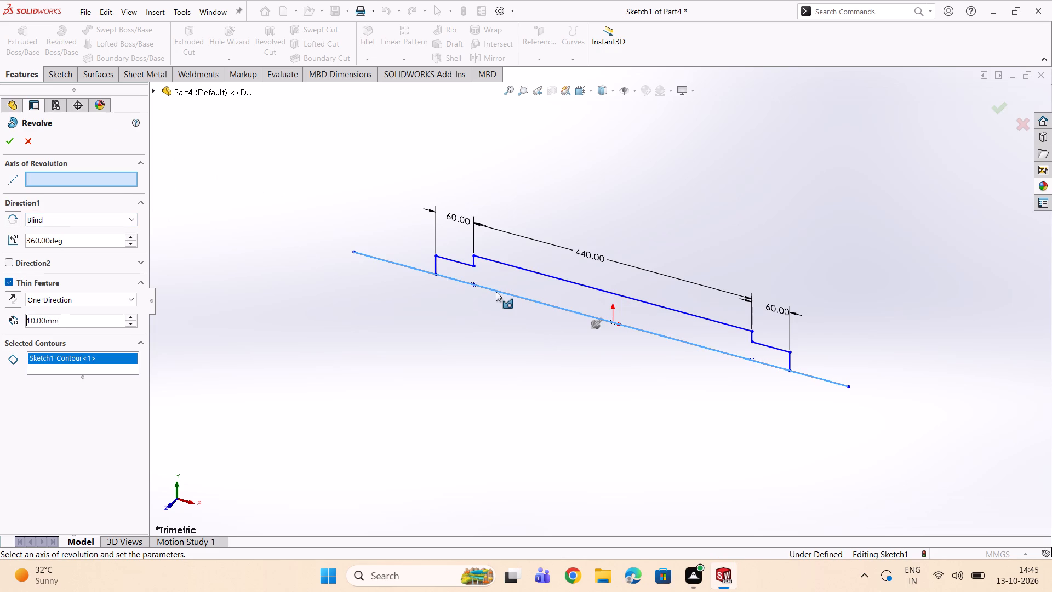
click(90, 356)
right_click(89, 356)
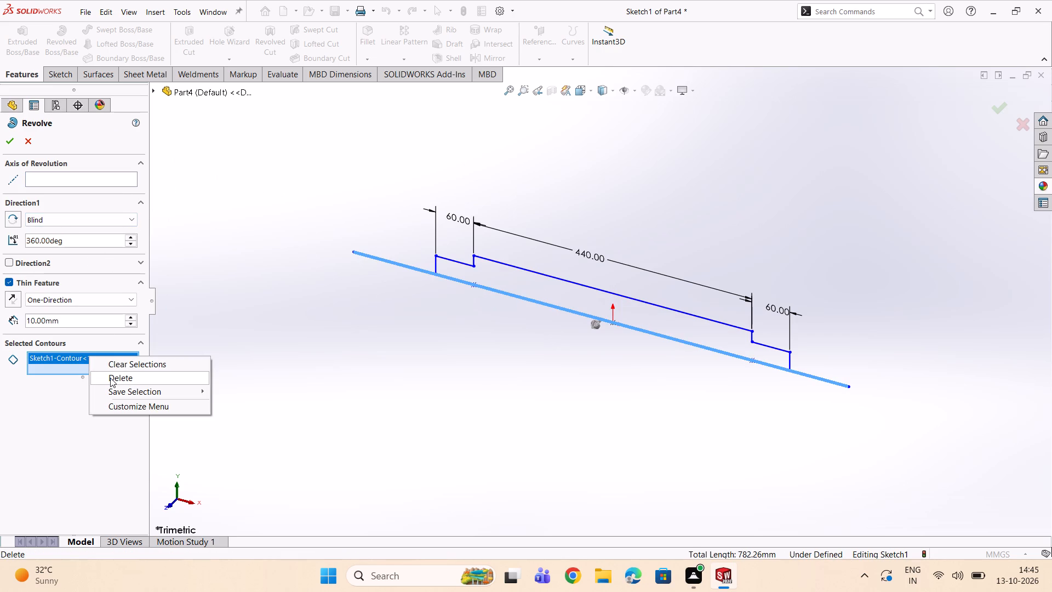
click(110, 378)
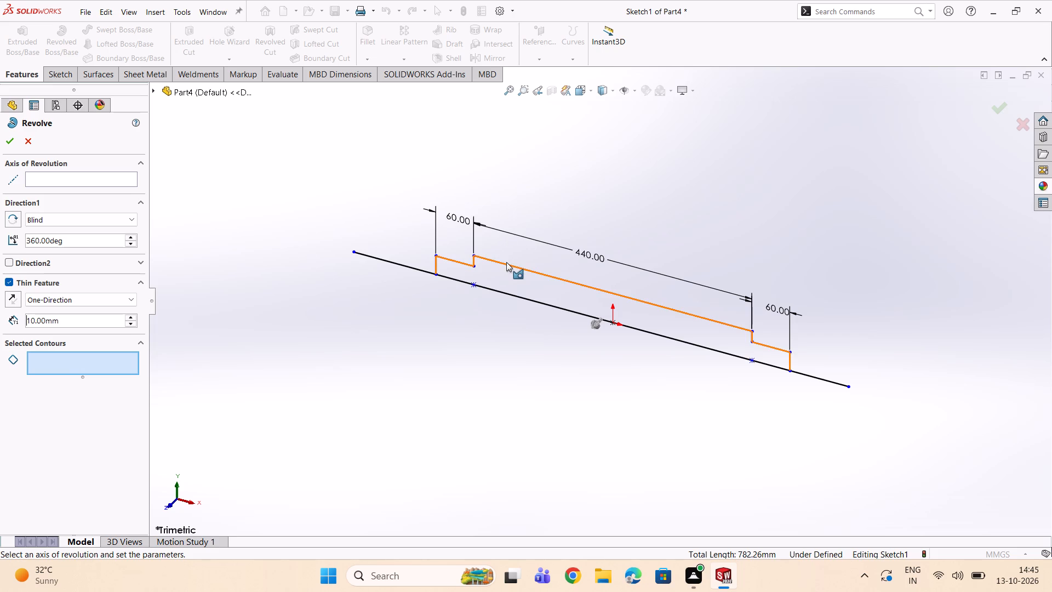
double_click(506, 262)
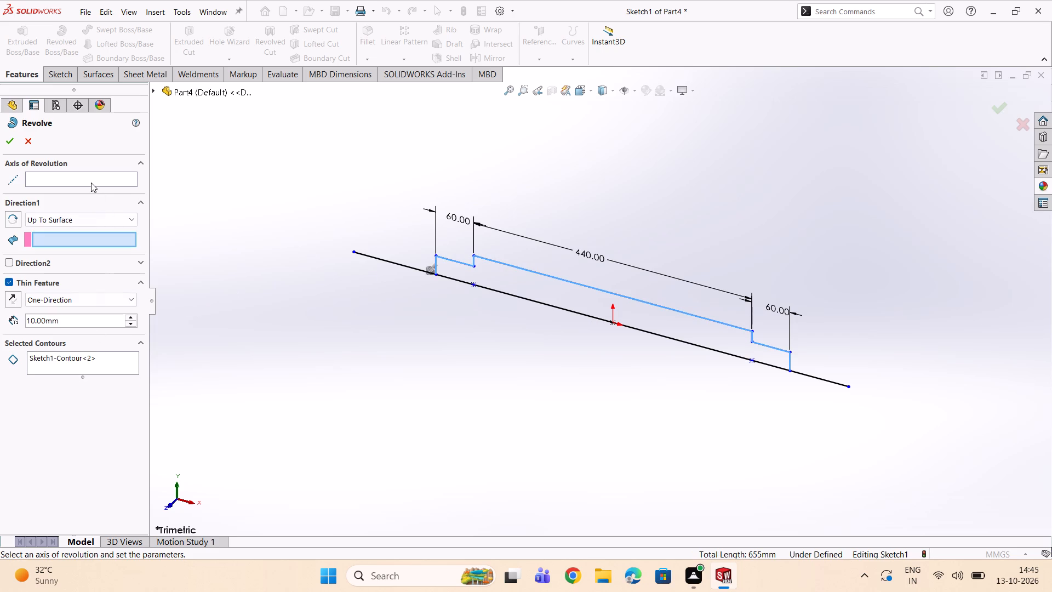
double_click(91, 183)
click(513, 295)
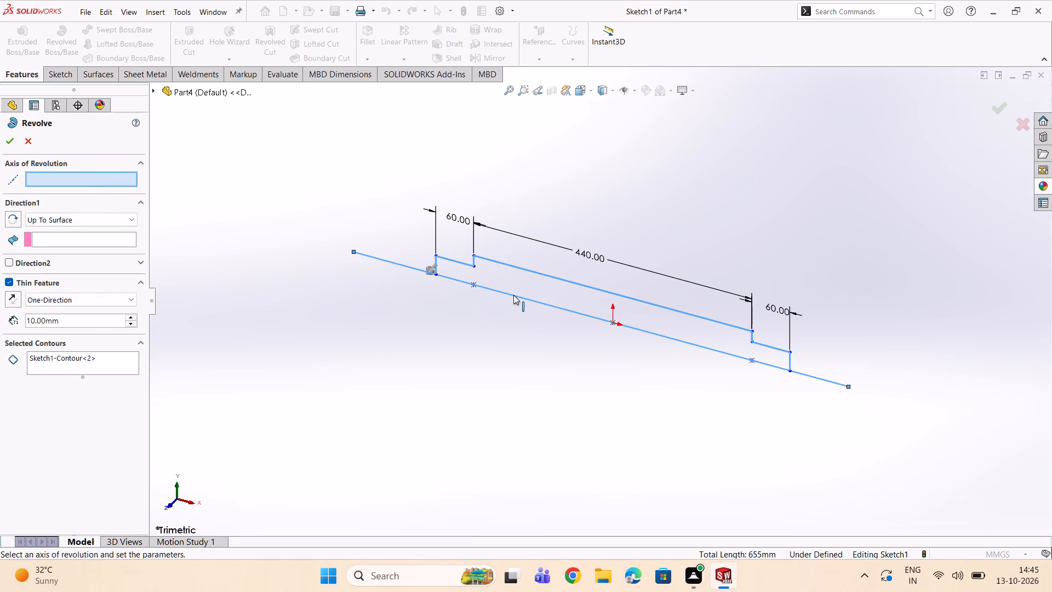
click(513, 295)
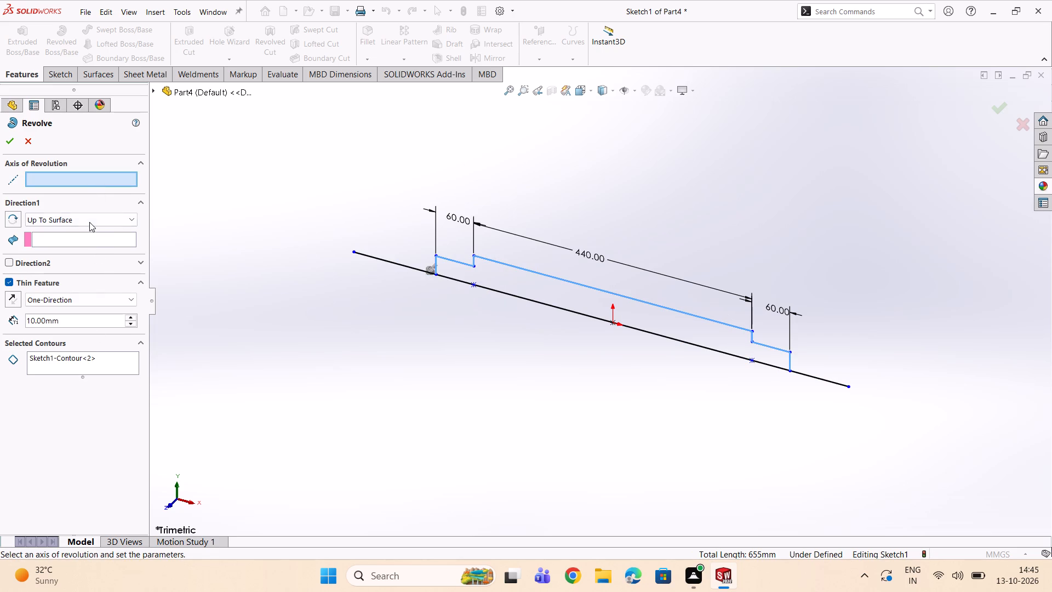
click(89, 222)
double_click(48, 232)
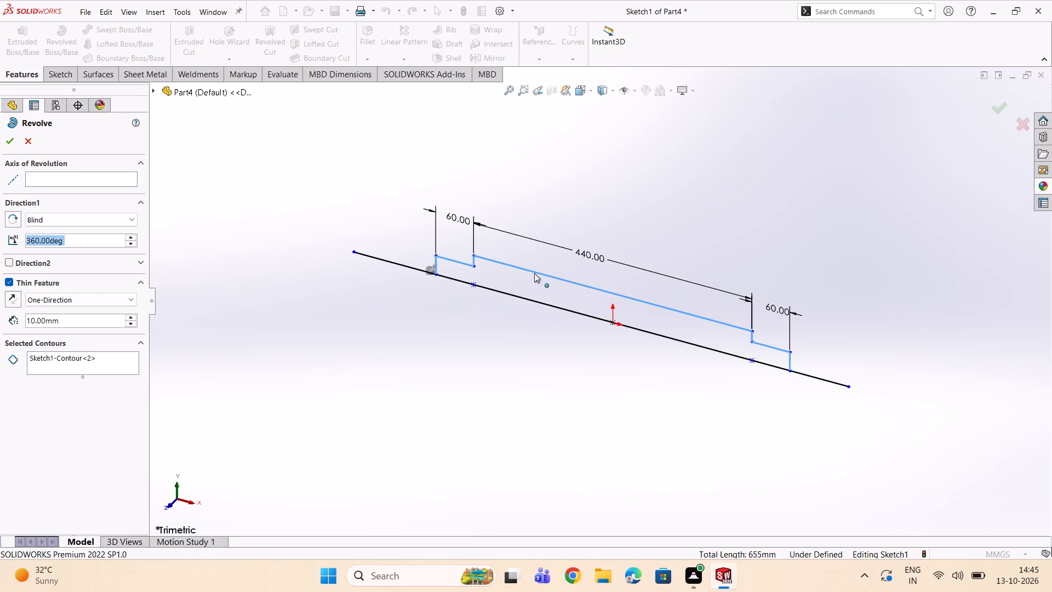
double_click(50, 181)
double_click(456, 277)
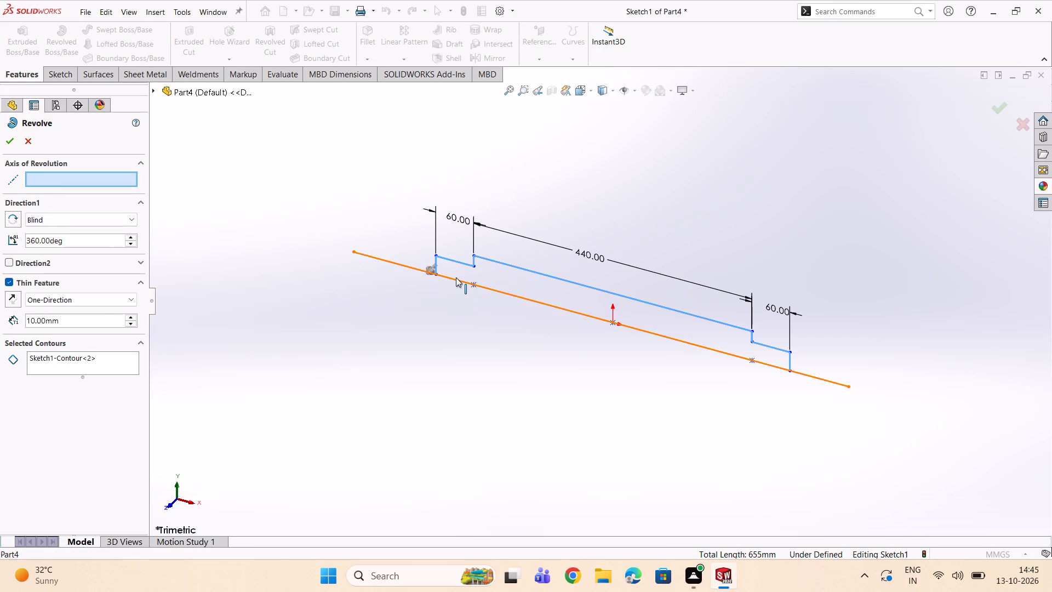
click(7, 137)
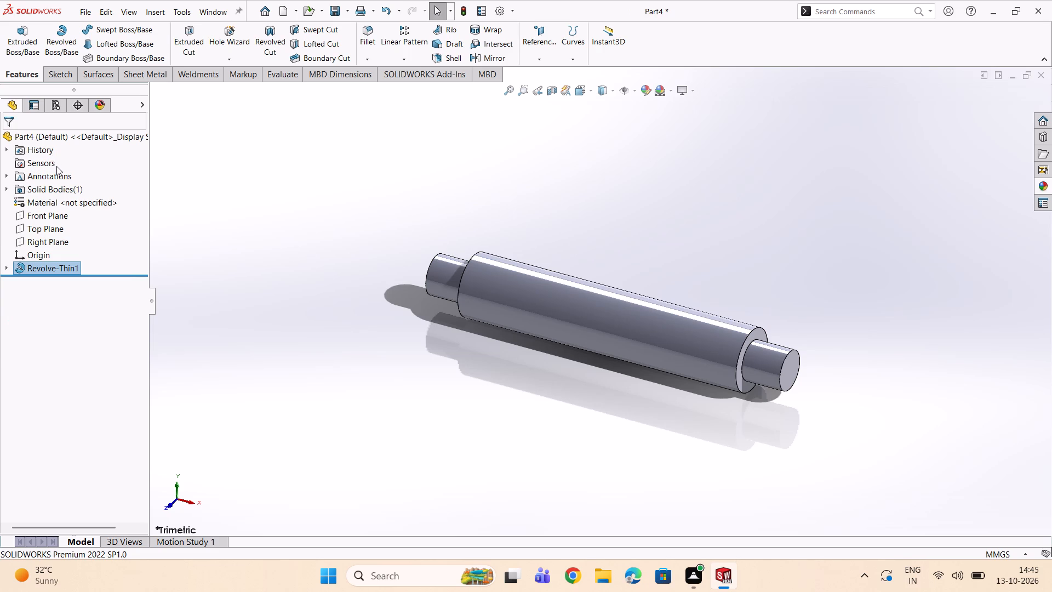
Examine the revolved stepped shaft from another angle.
scroll(542, 300, up, 1)
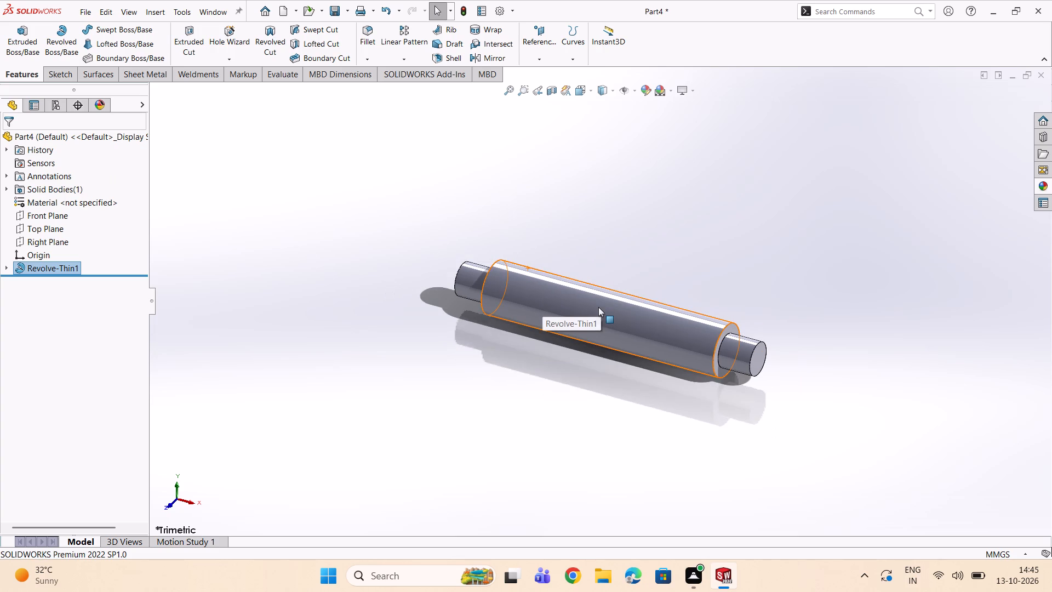
scroll(599, 301, up, 2)
scroll(599, 297, down, 2)
middle_drag(617, 297, 653, 356)
scroll(656, 321, down, 1)
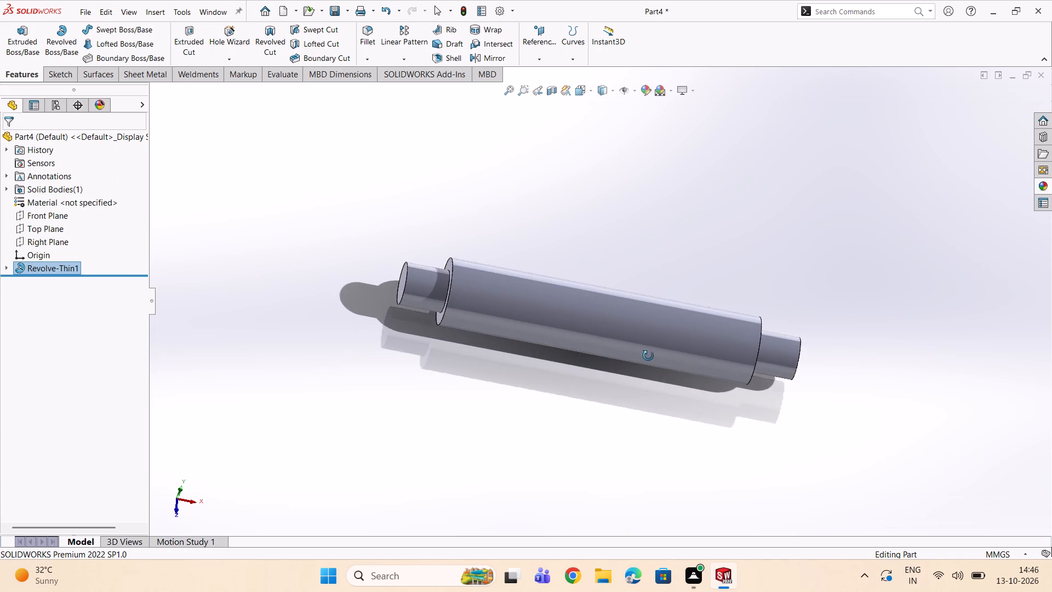
scroll(673, 263, down, 2)
scroll(662, 278, up, 2)
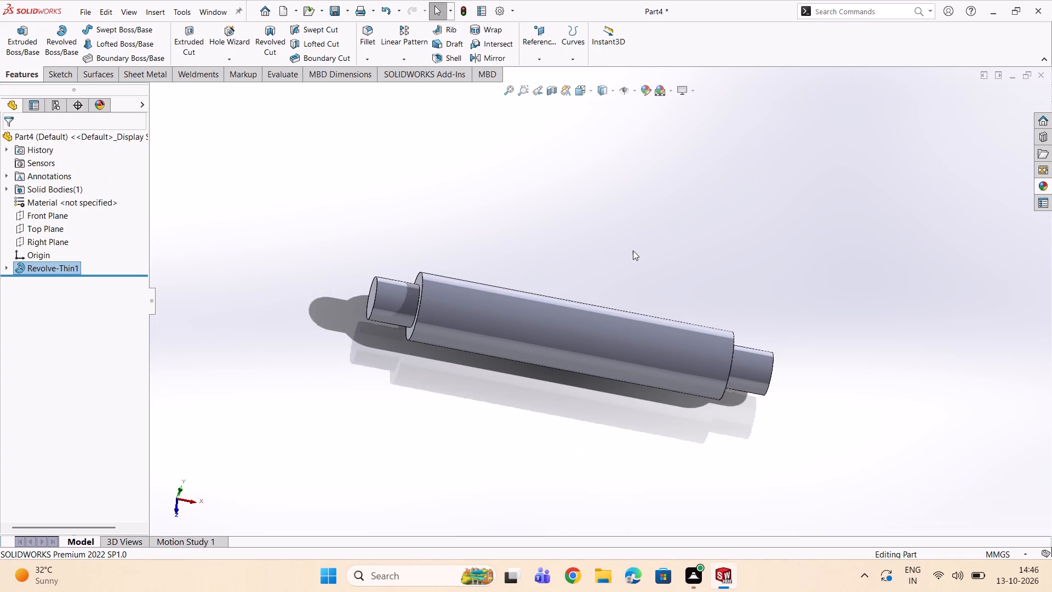
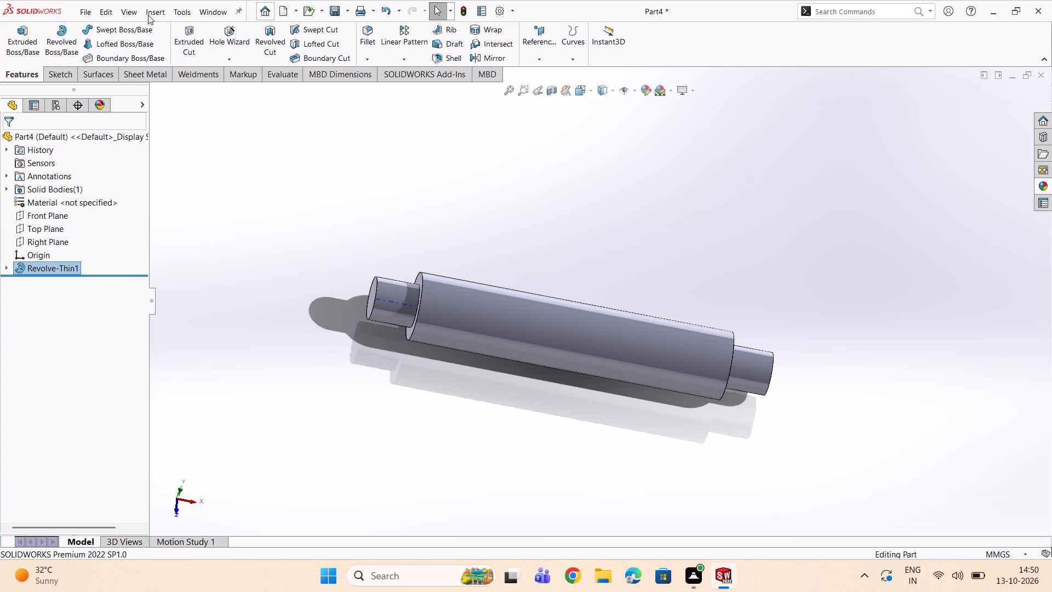
Apply a dark teal colour from the standard swatches to the whole roller shaft part.
click(83, 138)
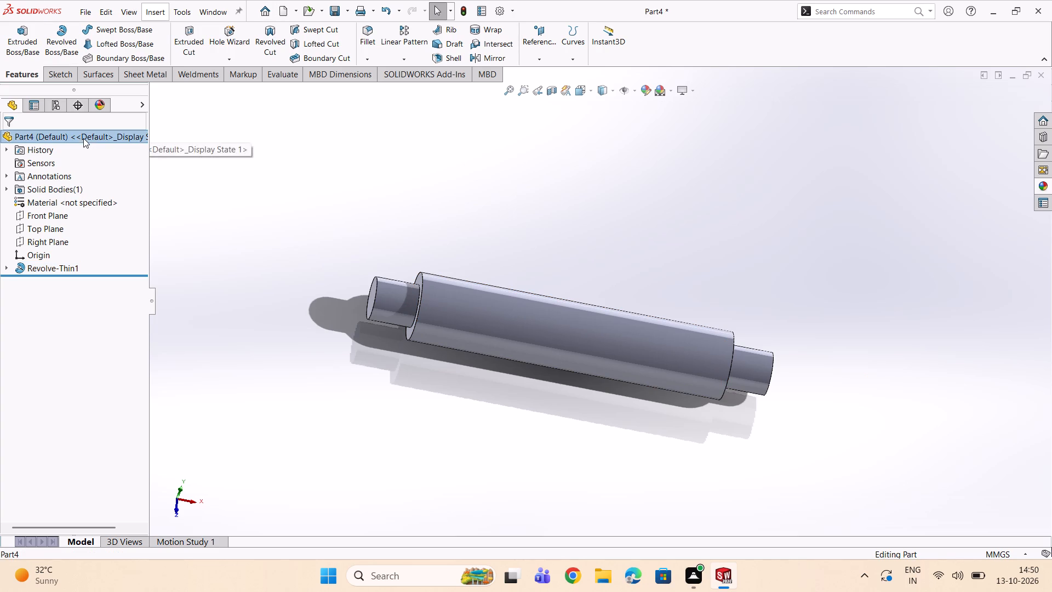
double_click(644, 89)
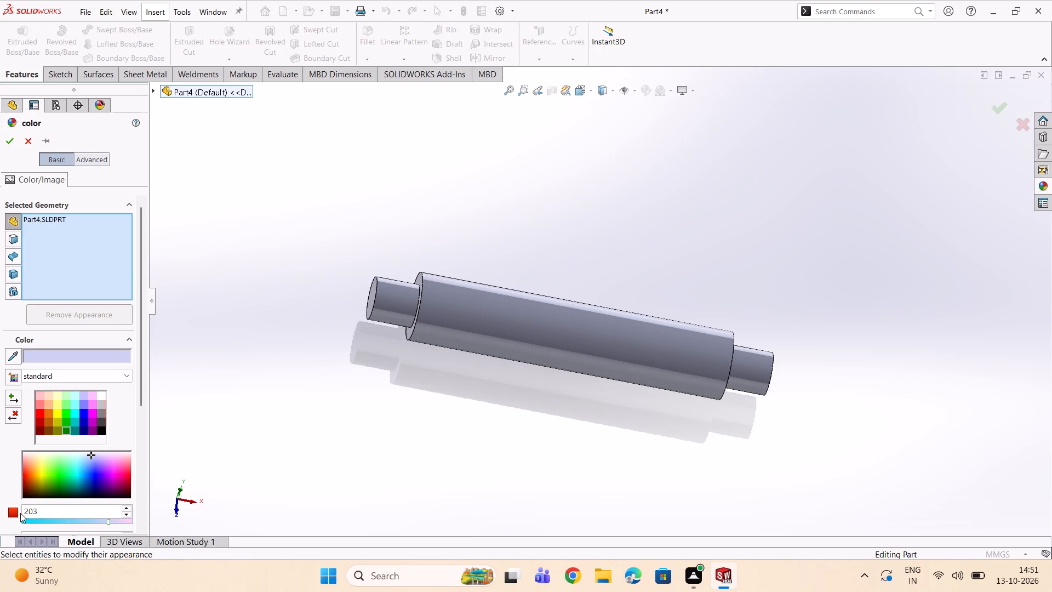
double_click(78, 426)
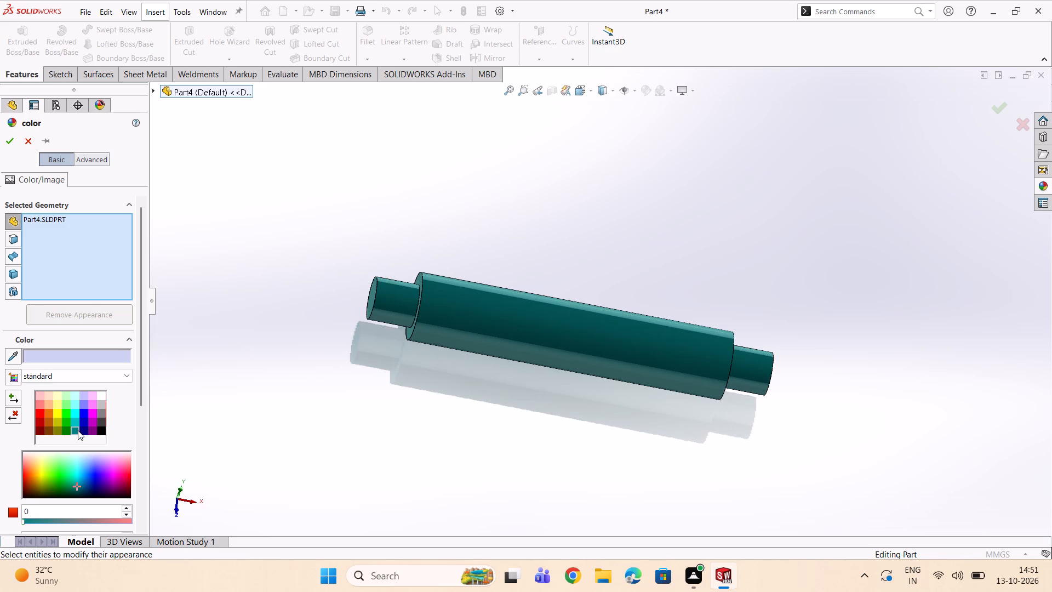
click(78, 431)
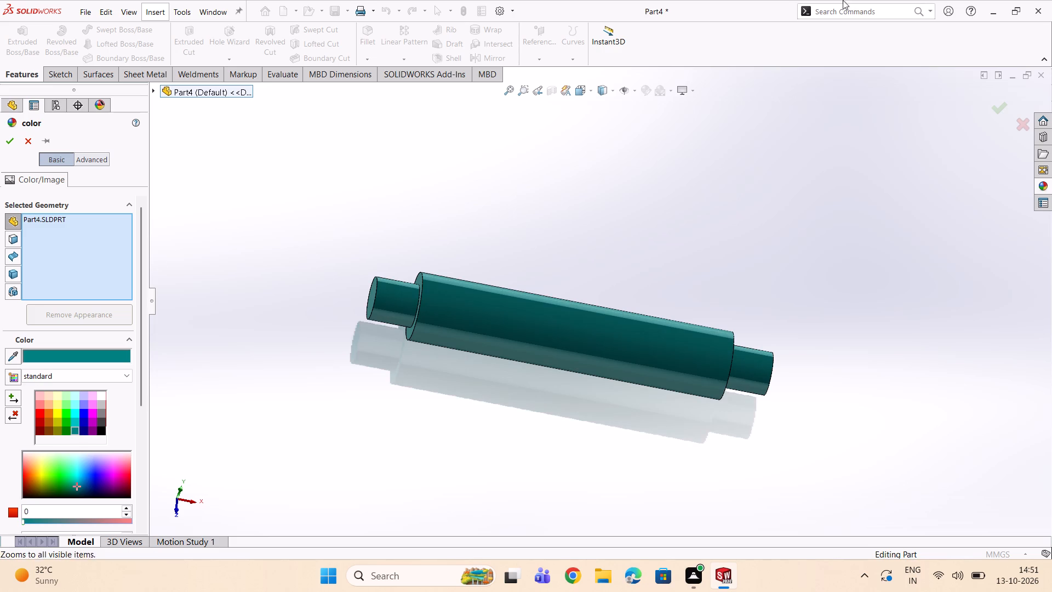
click(7, 147)
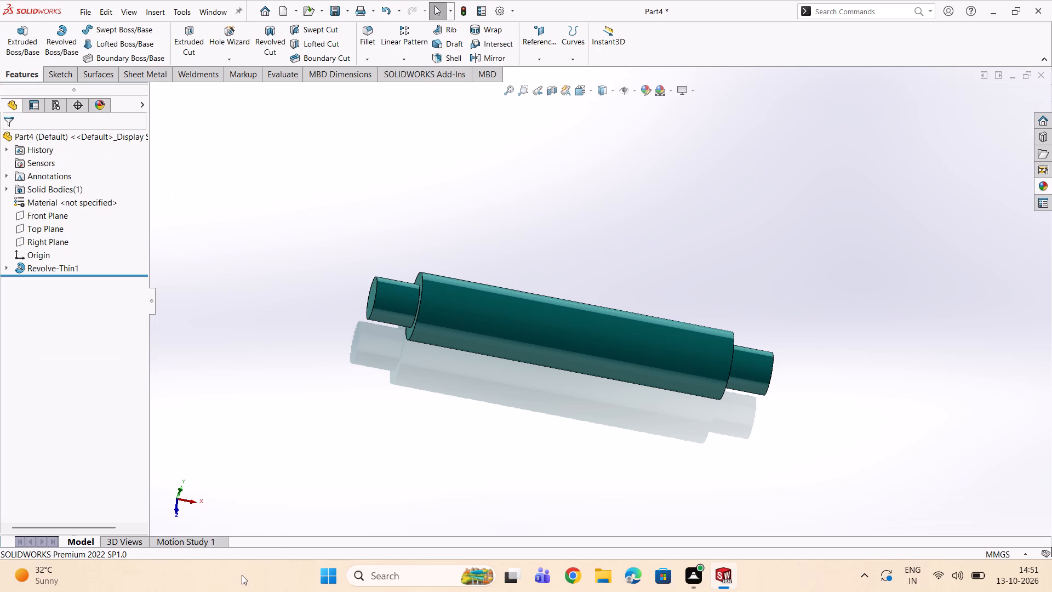
Save the part in the Documents folder under the name CA 1.
click(335, 8)
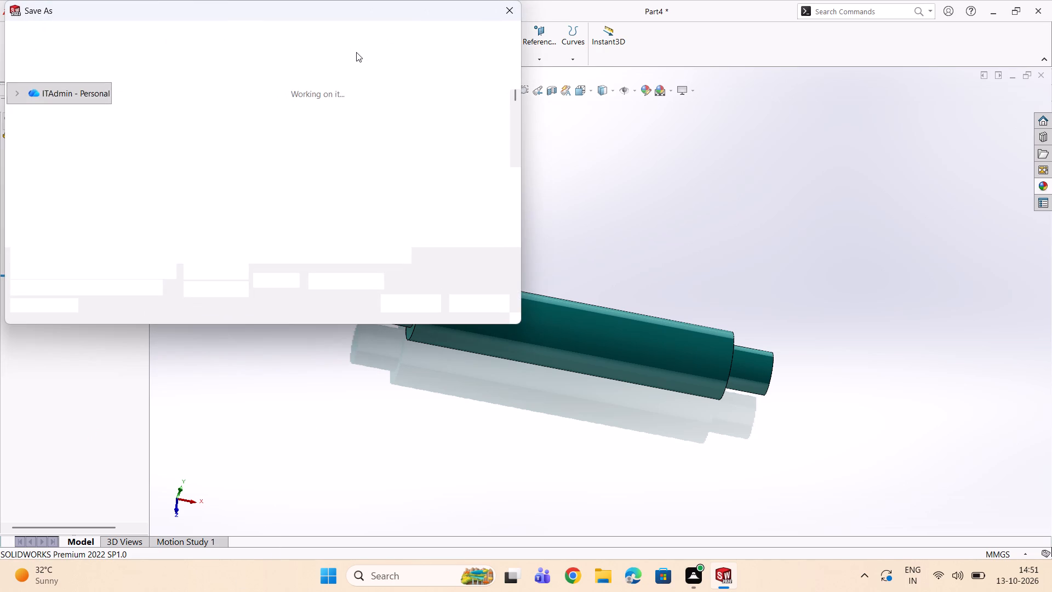
text(CA)
key(space)
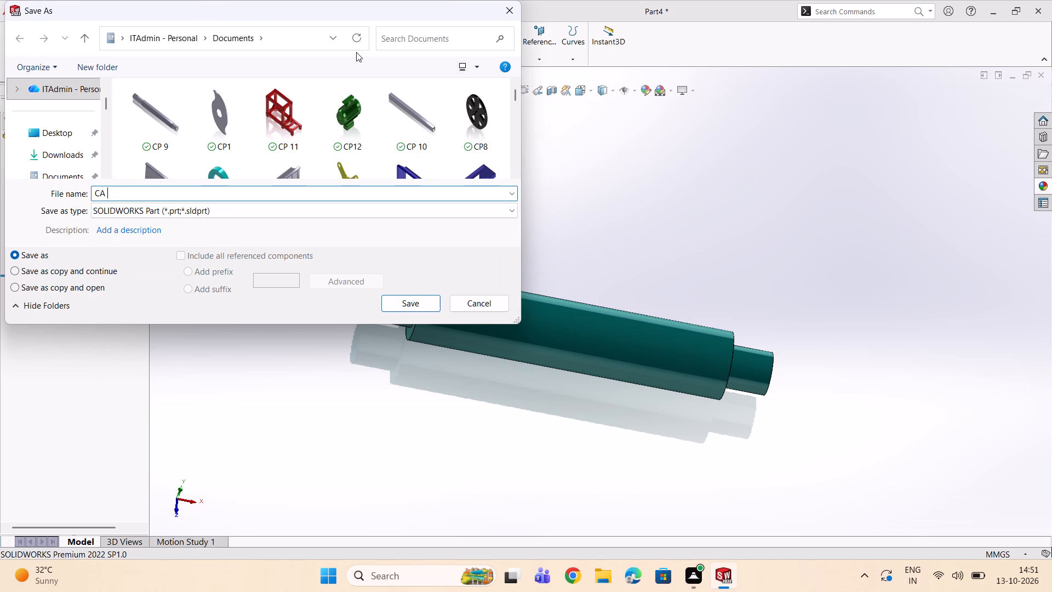
key(1)
key(Return)
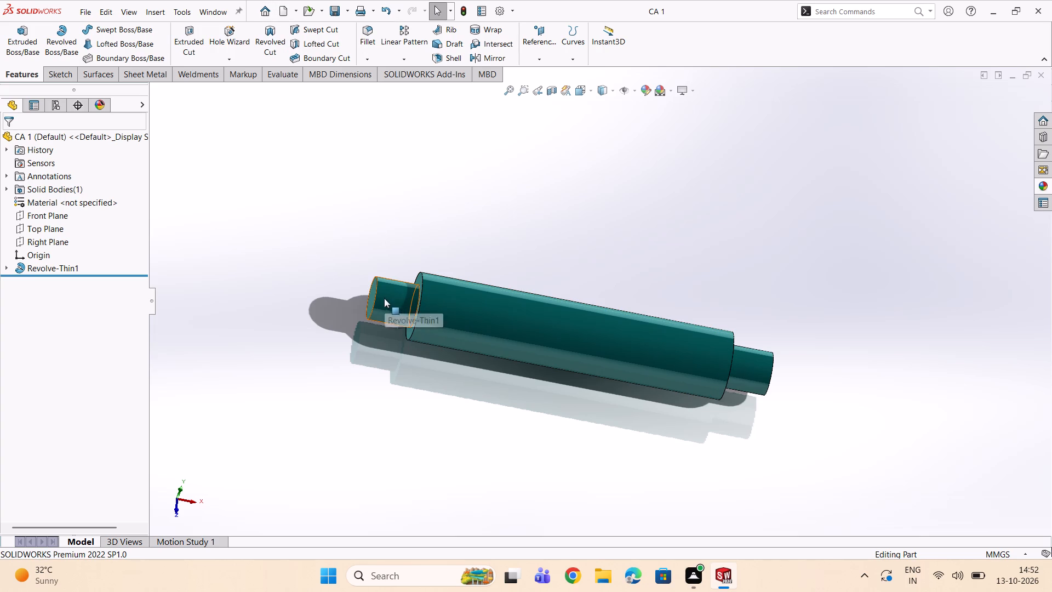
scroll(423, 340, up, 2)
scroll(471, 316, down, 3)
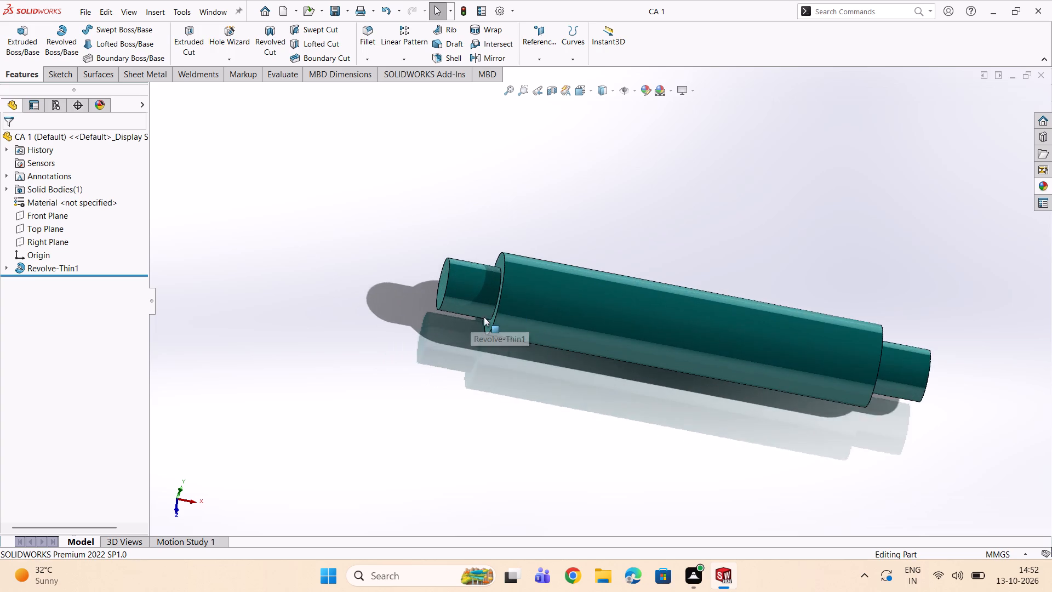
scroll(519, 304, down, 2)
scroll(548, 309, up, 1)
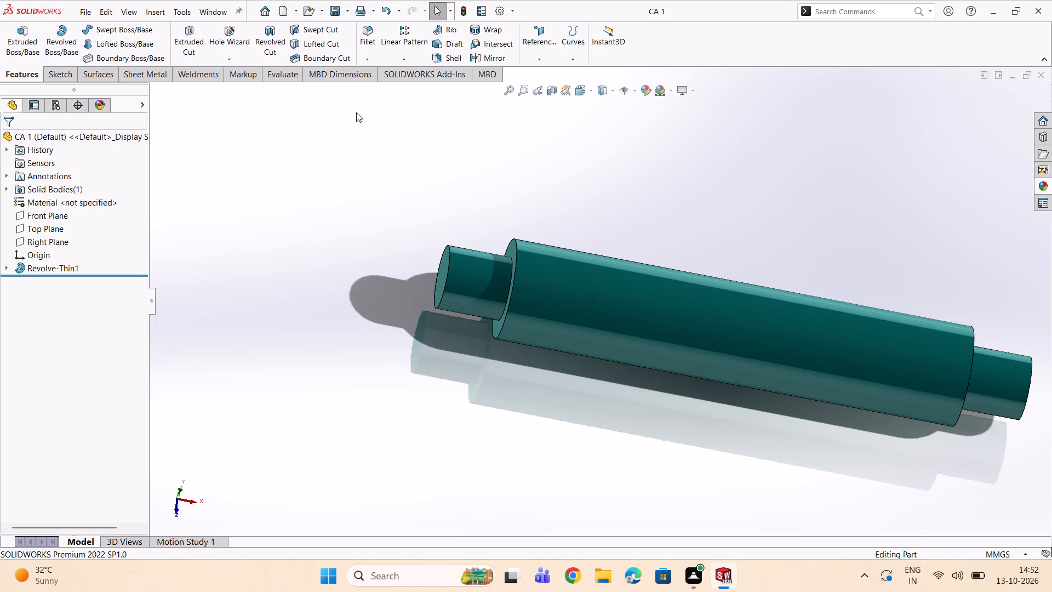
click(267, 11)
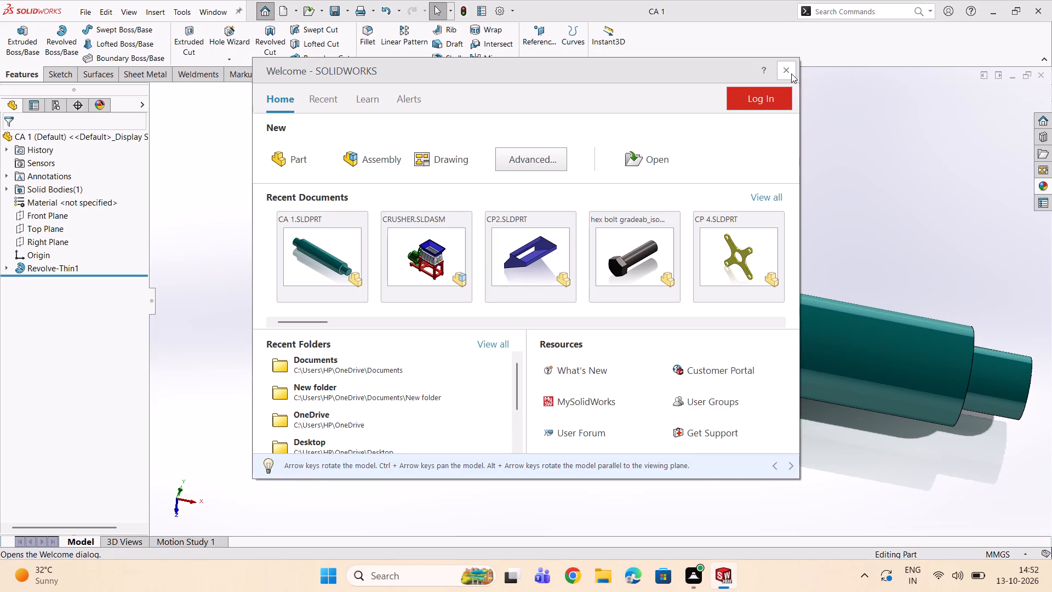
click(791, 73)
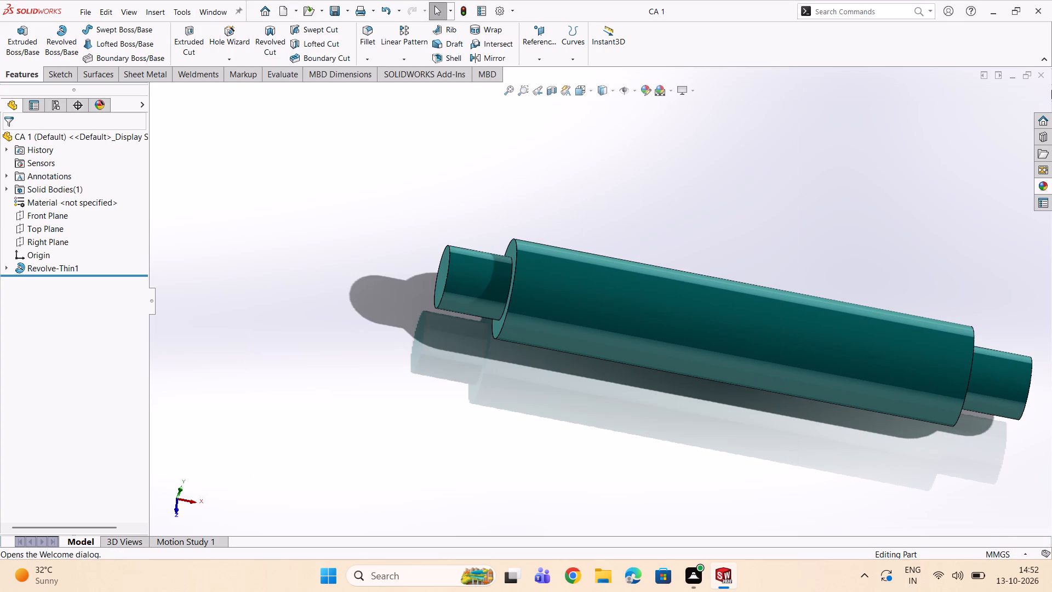
Close the CA 1 part and create a new part document.
click(1039, 73)
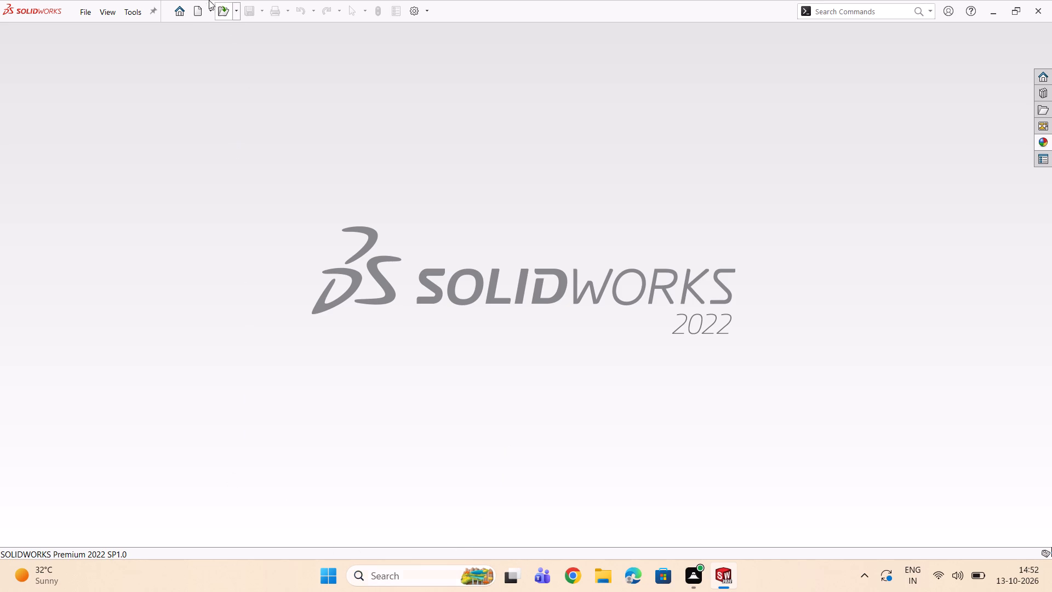
click(196, 12)
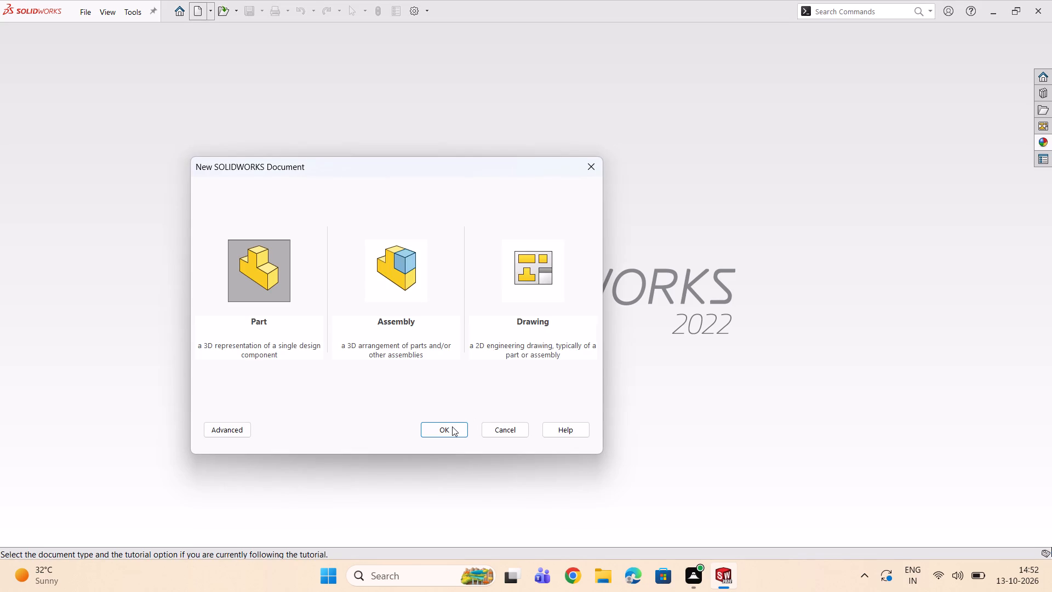
click(452, 426)
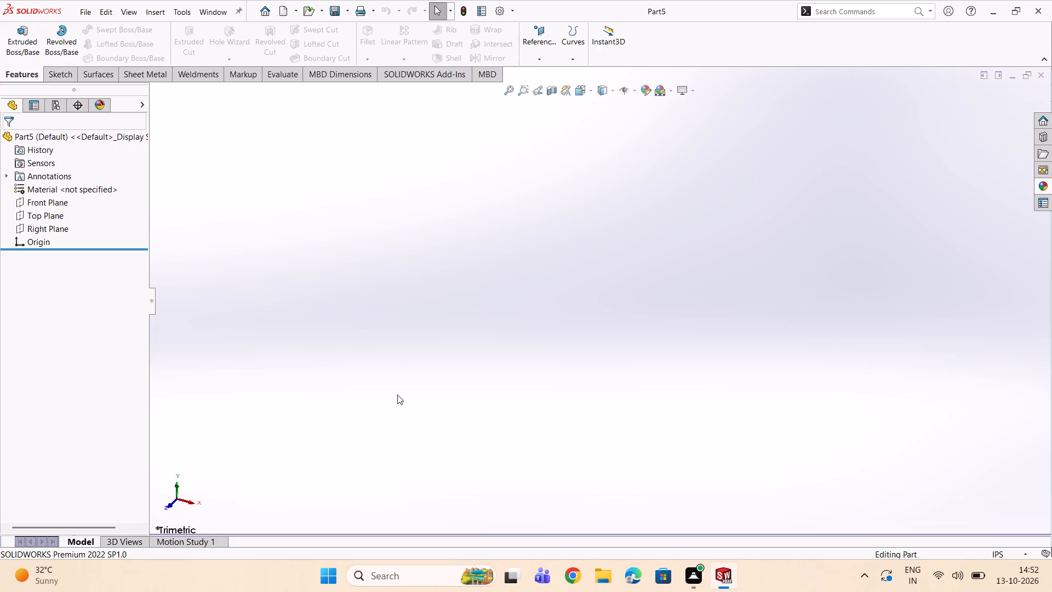
Set the new part's unit system to MMGS (millimeter, gram, second).
click(60, 79)
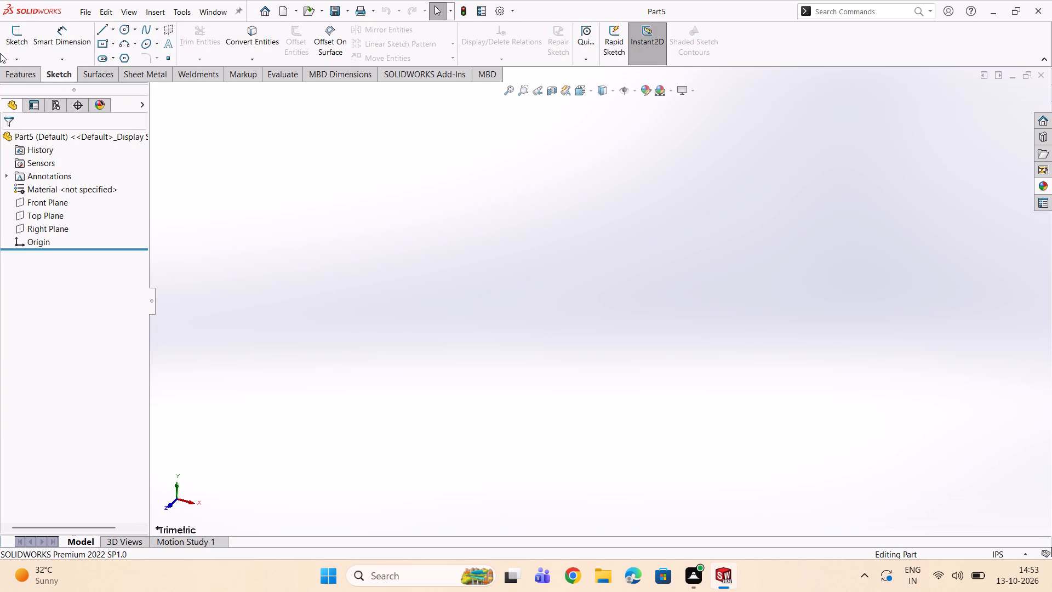
click(1000, 552)
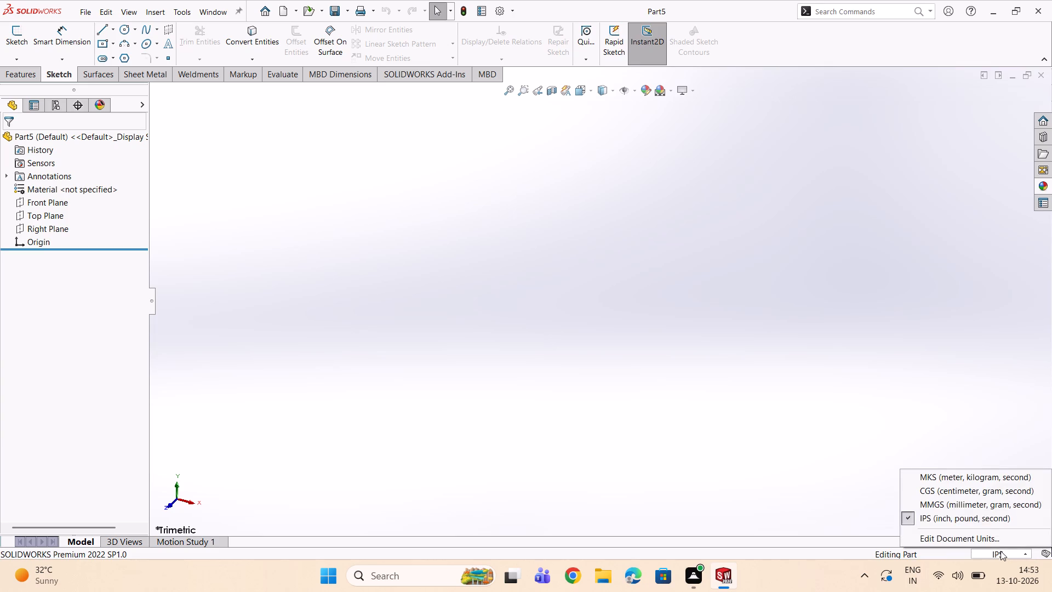
click(980, 507)
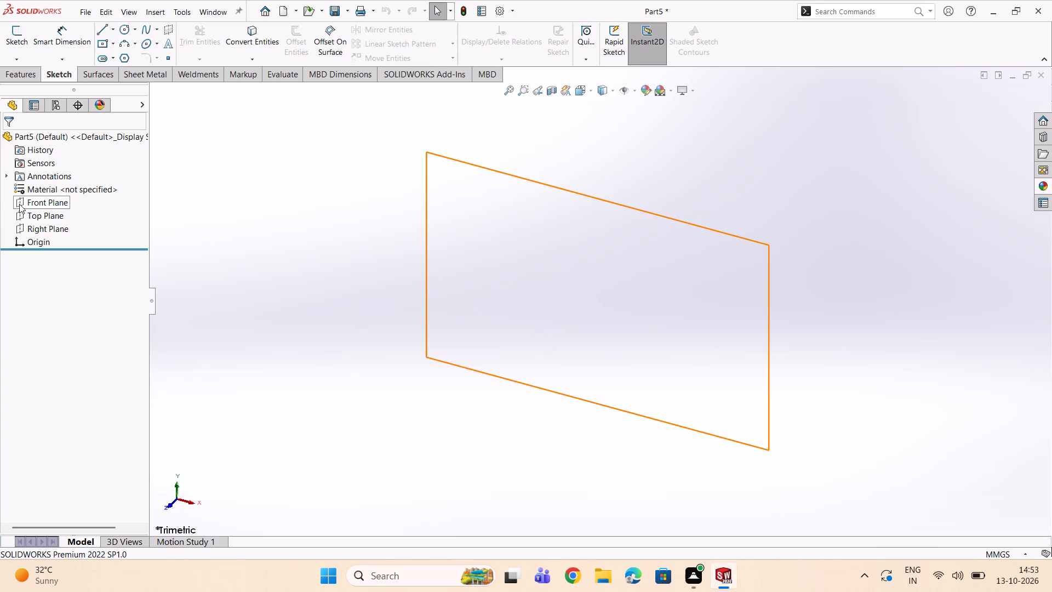
Sketch a center rectangle on the Front Plane, centred on the origin, about 288 mm wide and 31 mm high.
click(19, 204)
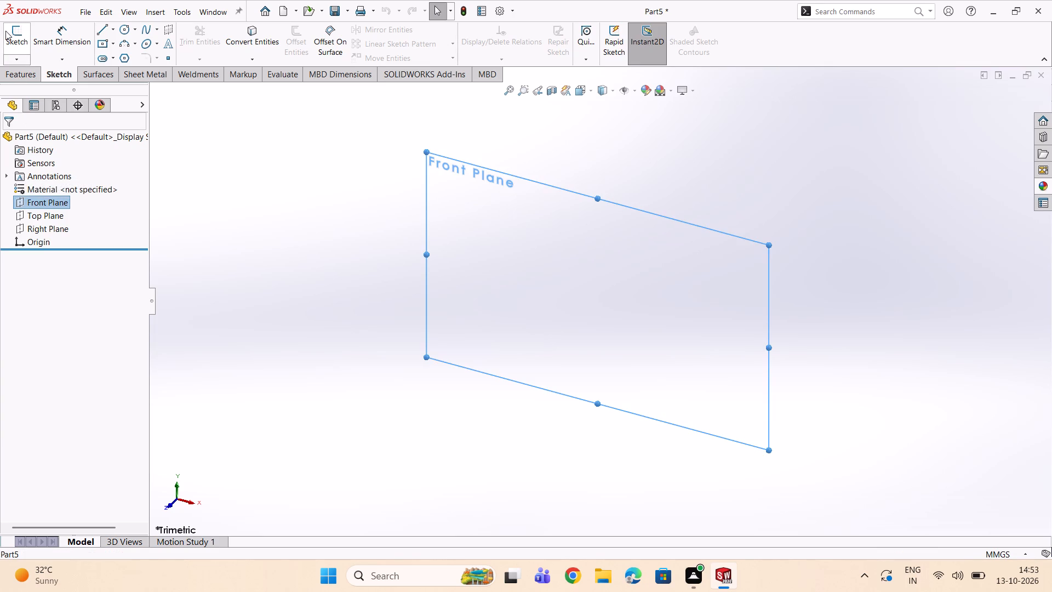
click(14, 35)
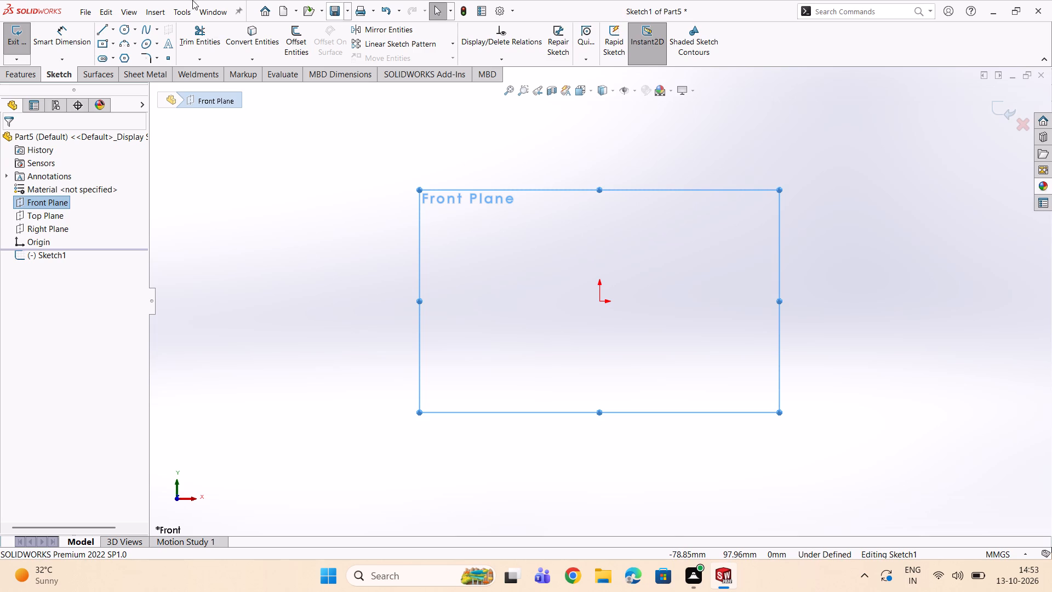
click(104, 41)
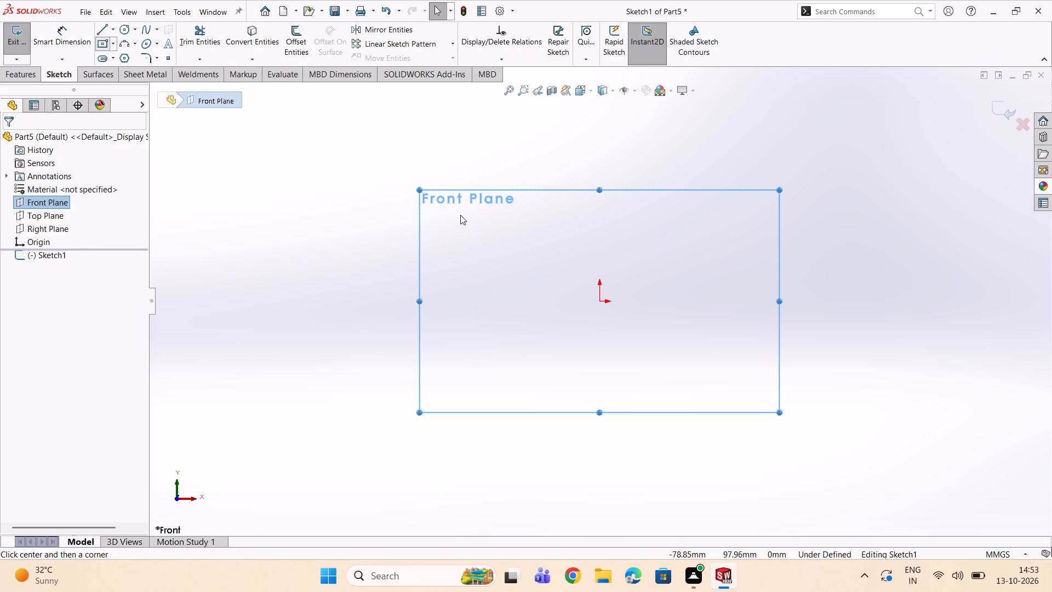
click(600, 301)
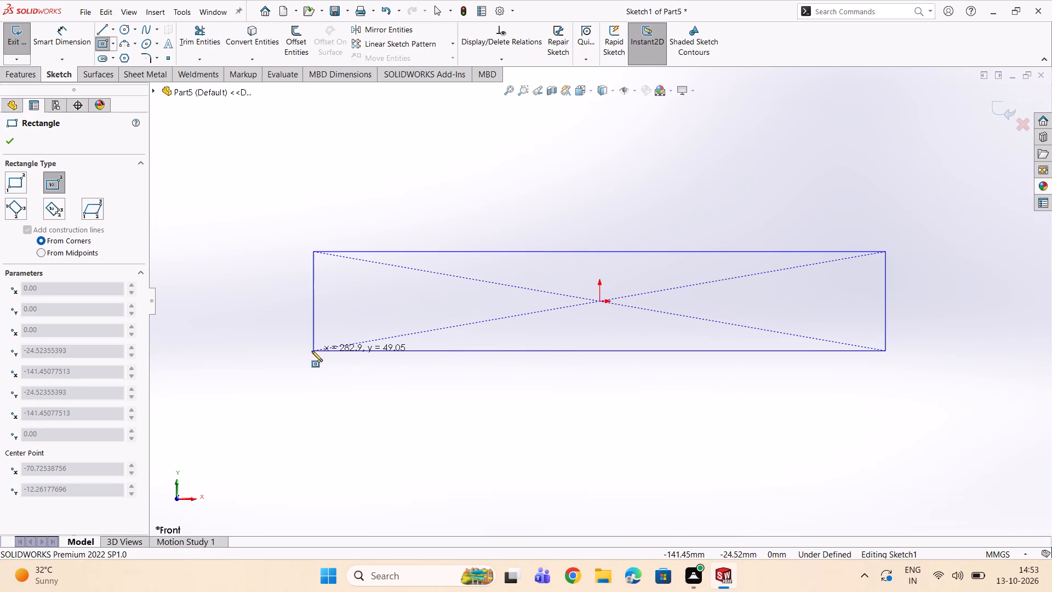
click(308, 333)
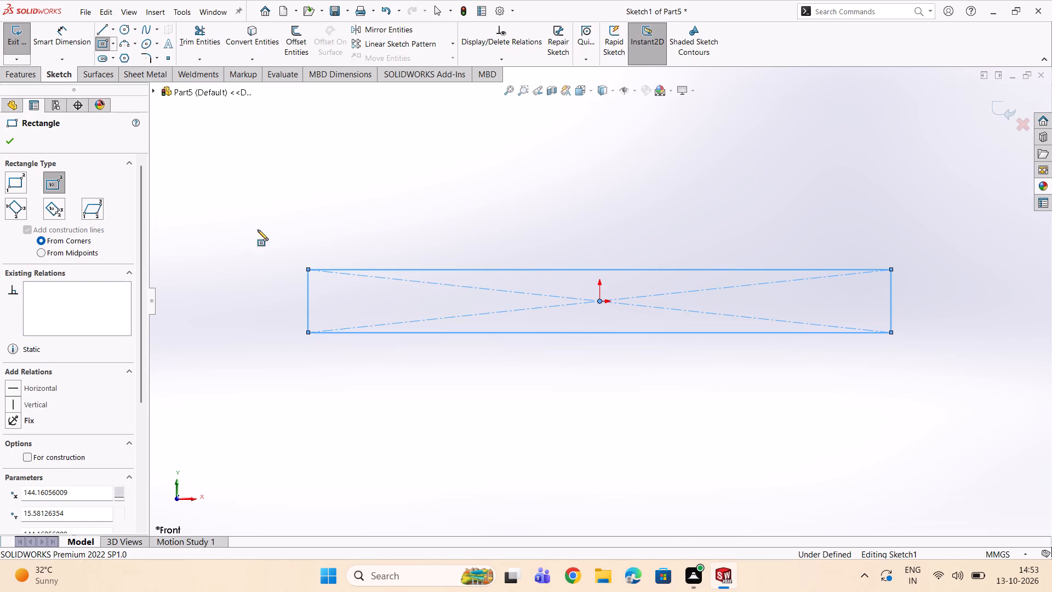
Draw a horizontal line through the origin from the midpoint of the rectangle's left edge to the midpoint of its right edge.
double_click(101, 31)
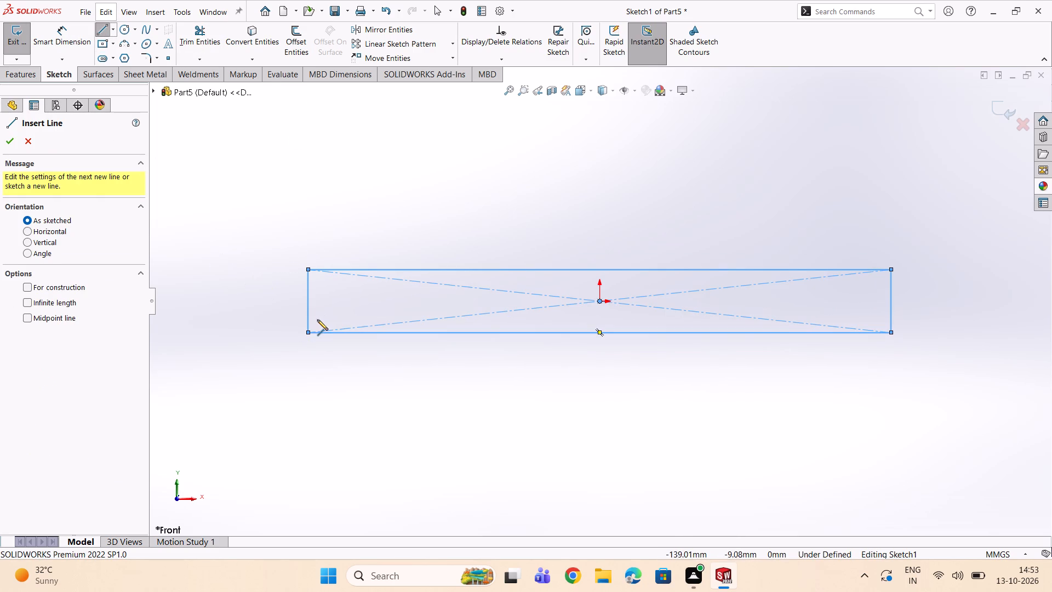
click(307, 302)
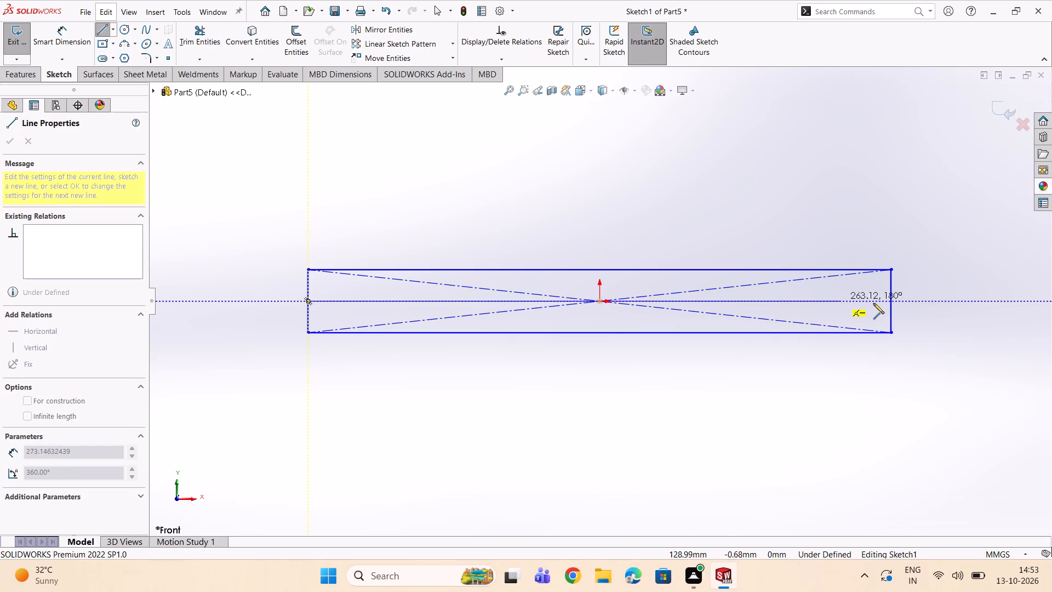
click(893, 300)
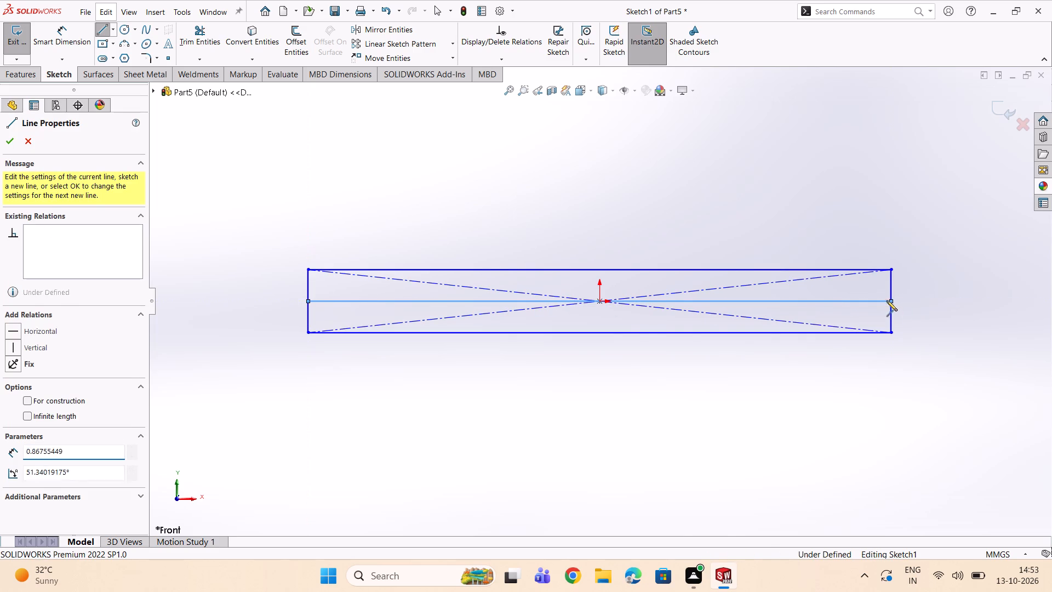
key(Escape)
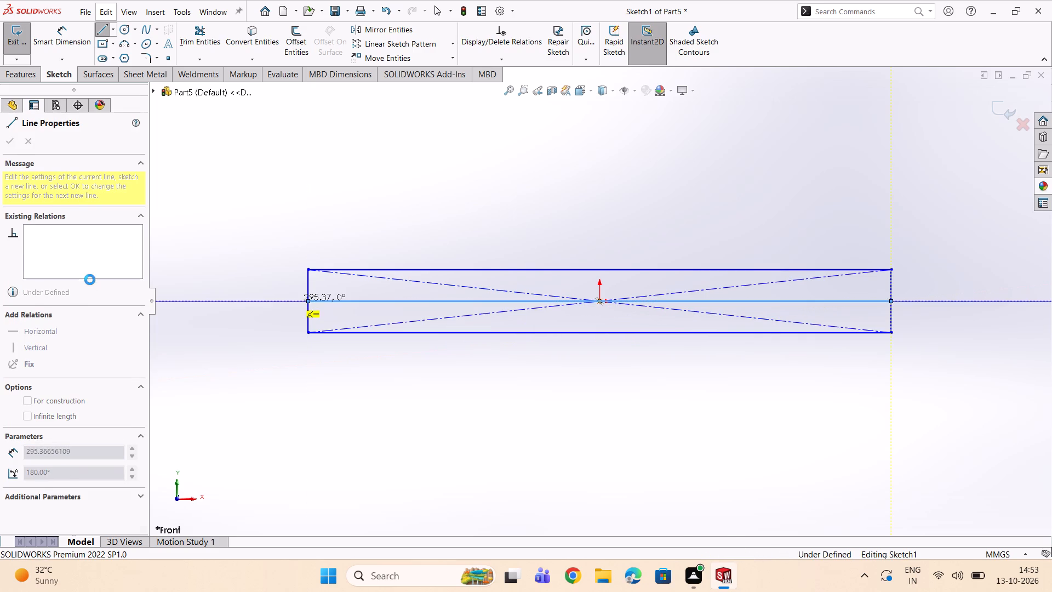
Dimension the rectangle's left vertical edge to 50 mm.
double_click(65, 38)
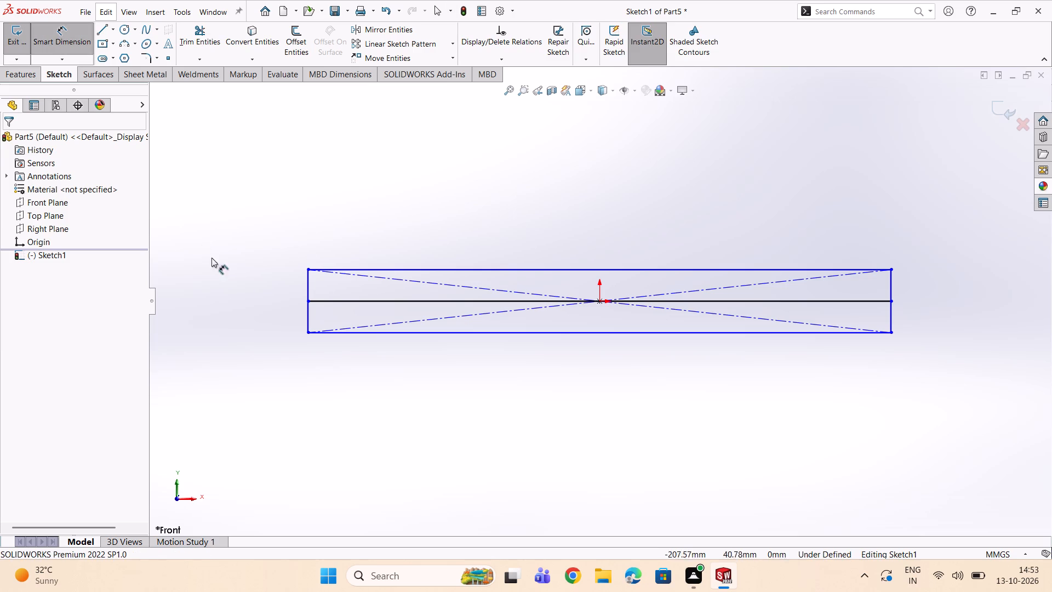
click(310, 282)
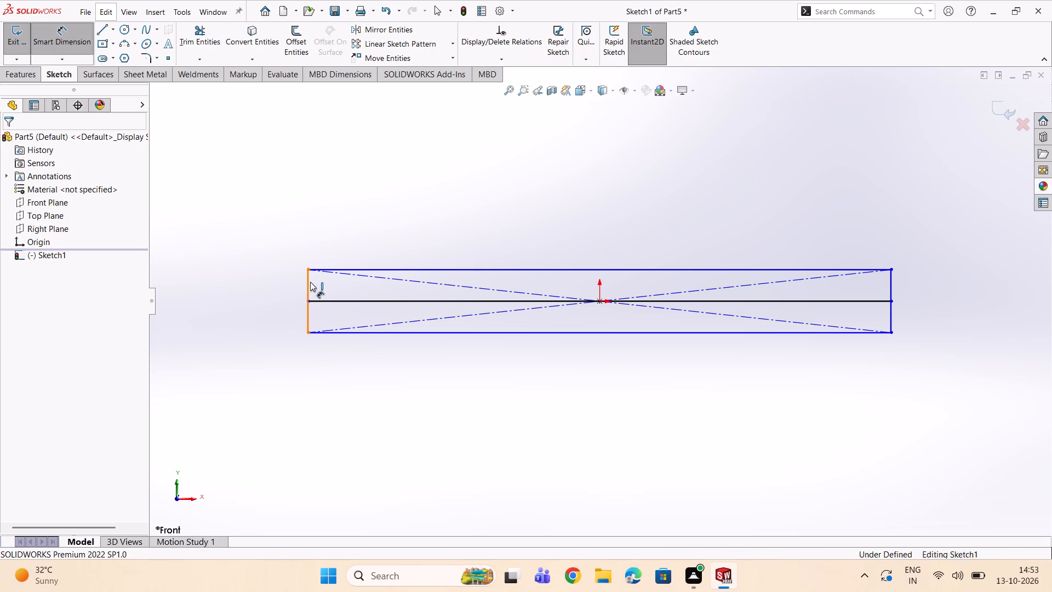
click(275, 287)
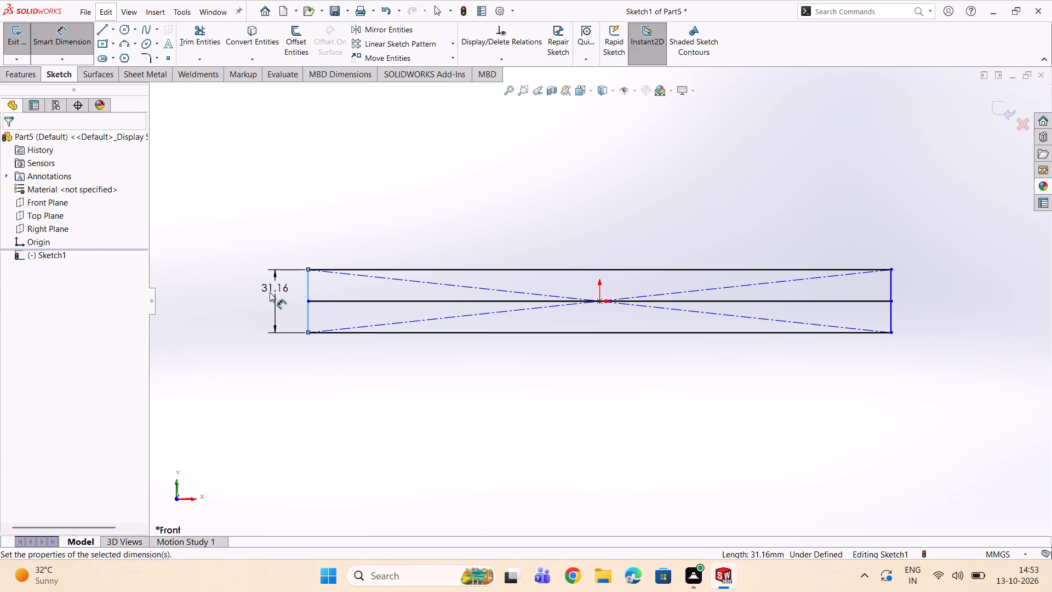
text(50)
key(Return)
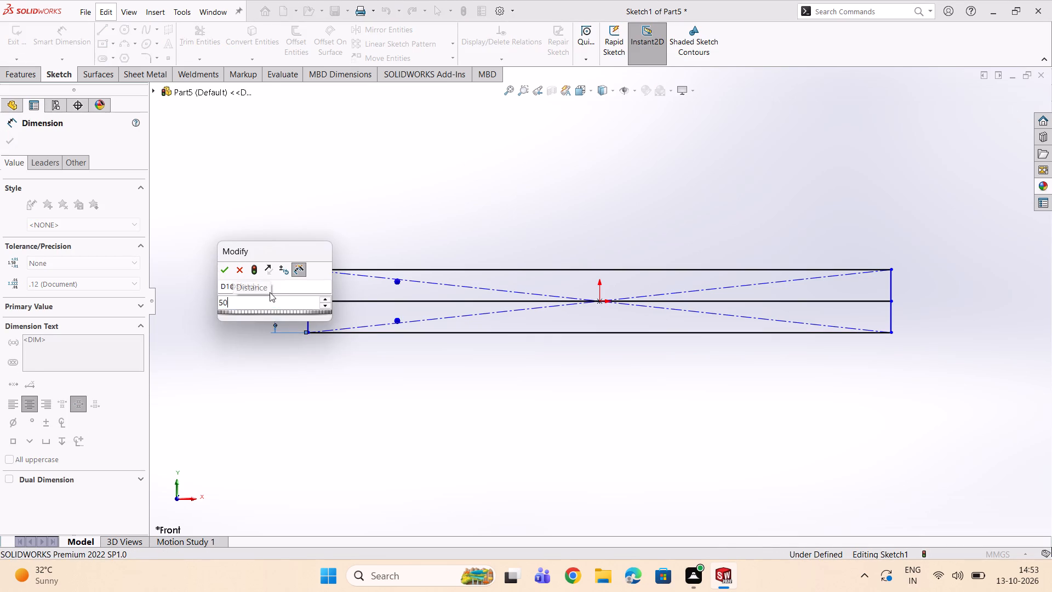
Dimension the rectangle's top horizontal edge to 540 mm.
click(413, 269)
double_click(546, 235)
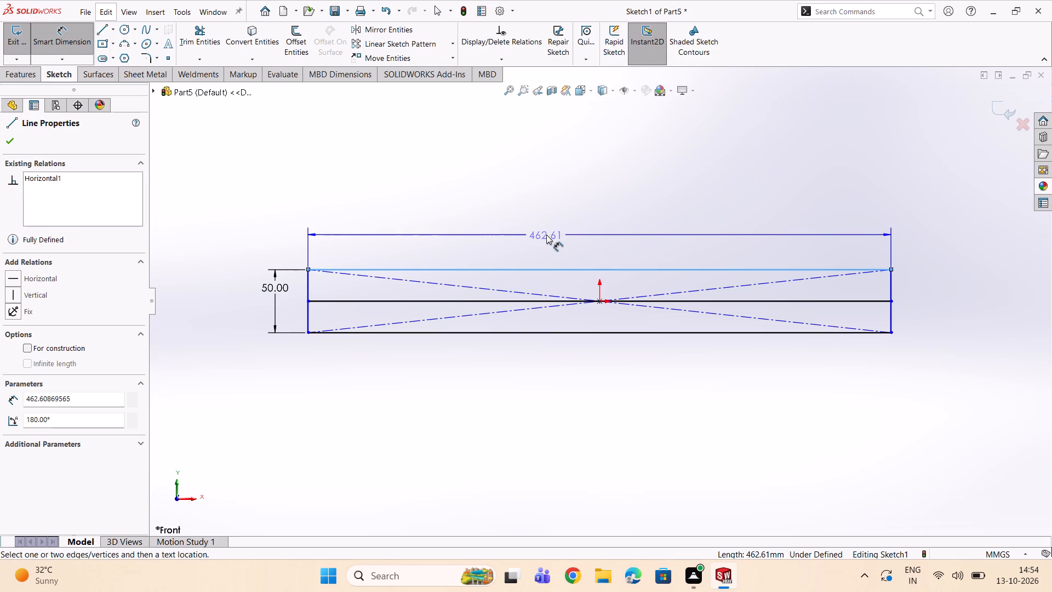
text(540)
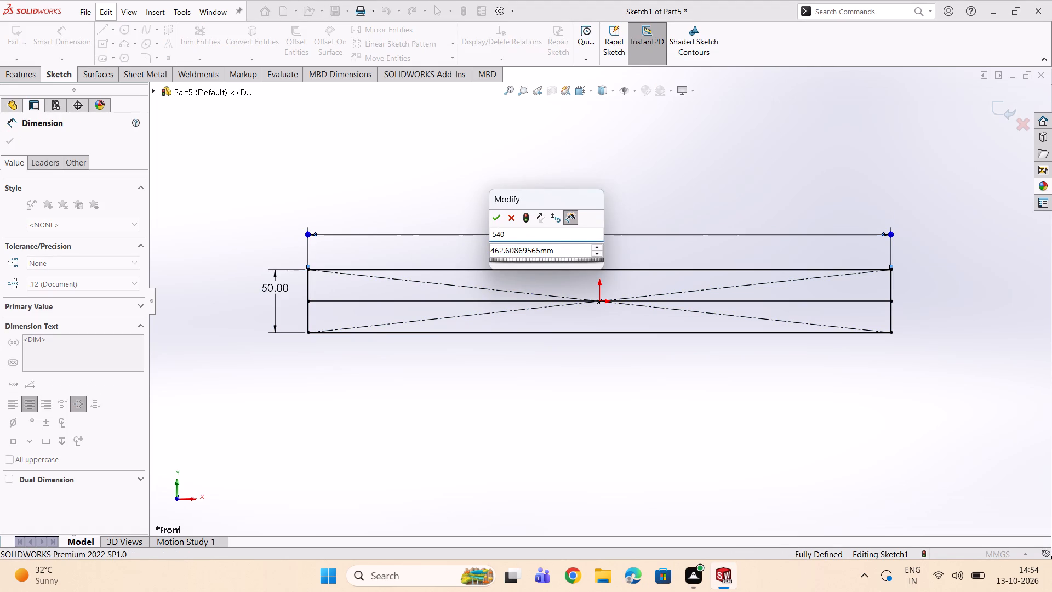
click(563, 251)
double_click(563, 252)
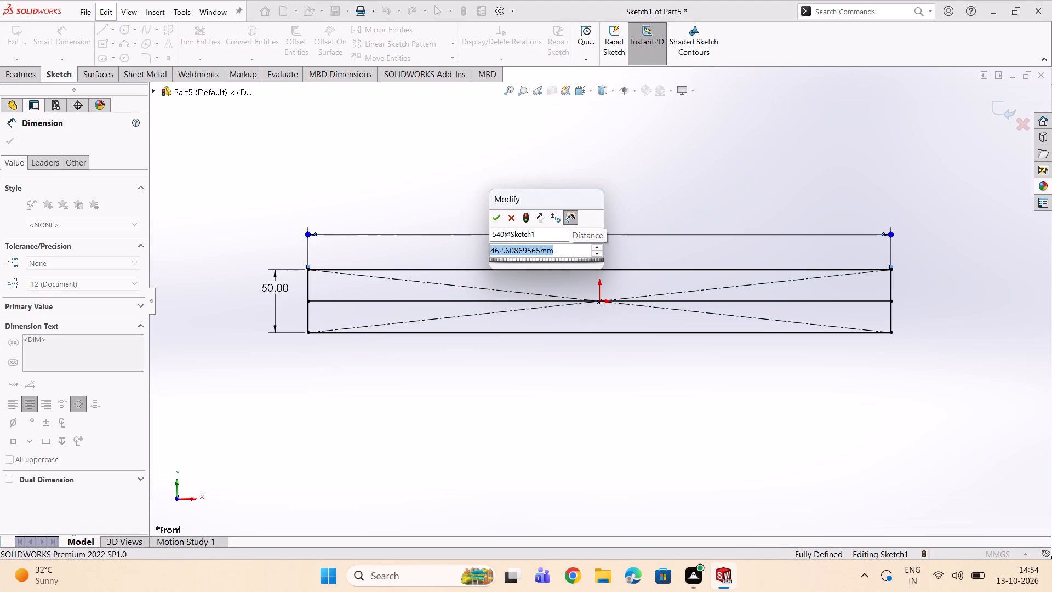
text(540)
key(Return)
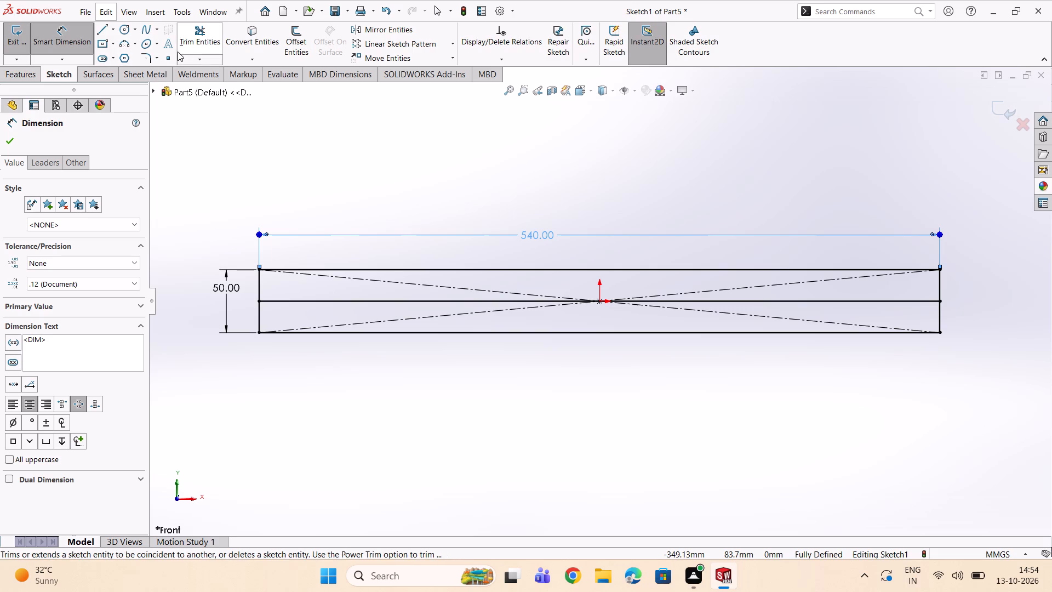
Power-trim everything below the horizontal centre line: the lower side segments, lower construction diagonals and the rectangle's bottom edge.
double_click(188, 42)
drag(247, 318, 254, 318)
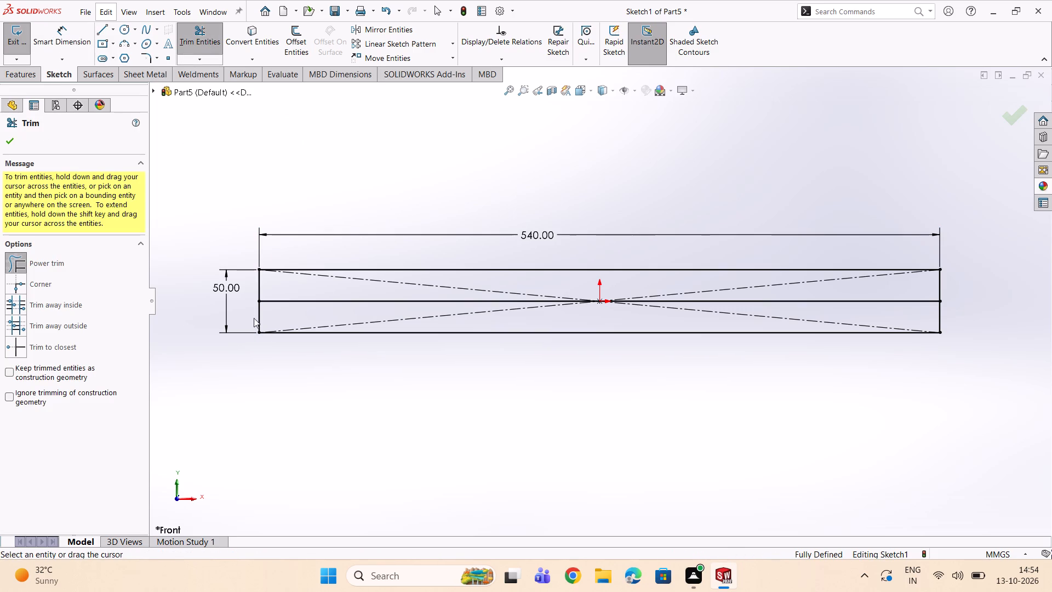
drag(254, 318, 712, 315)
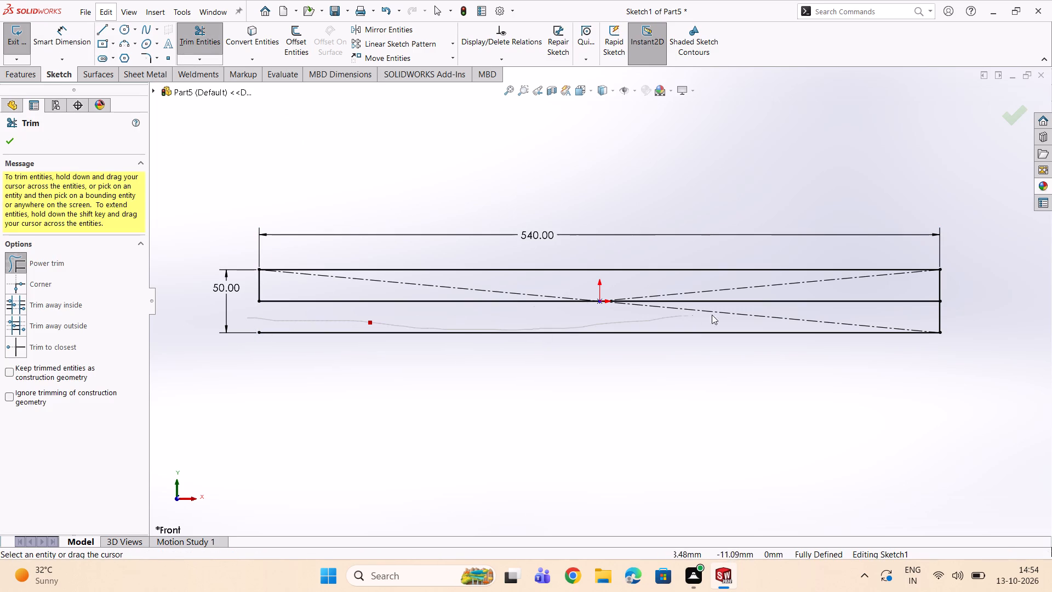
drag(712, 315, 947, 318)
drag(947, 318, 876, 335)
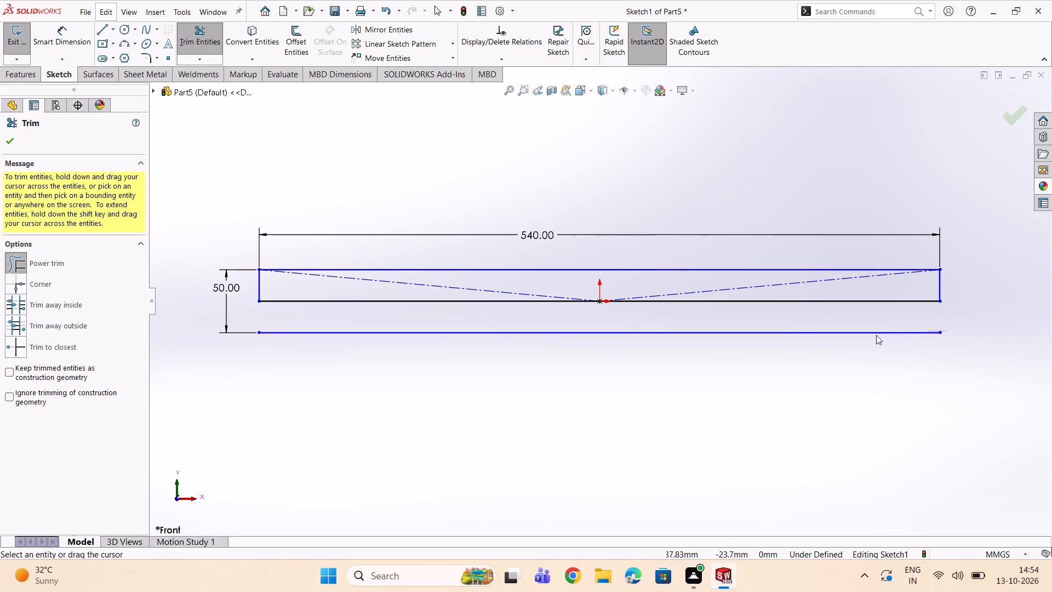
drag(876, 335, 761, 343)
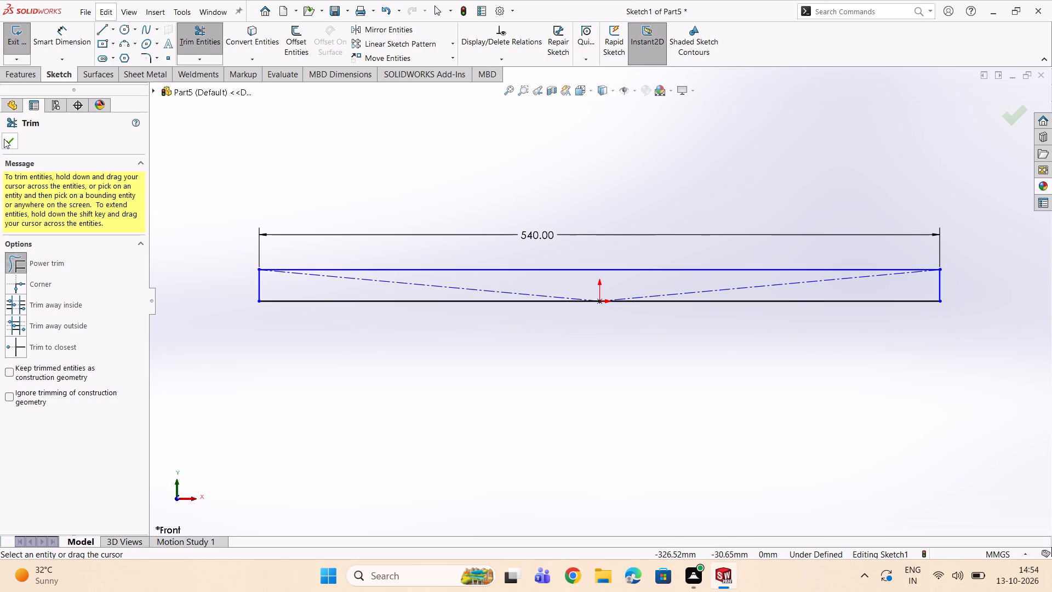
click(4, 139)
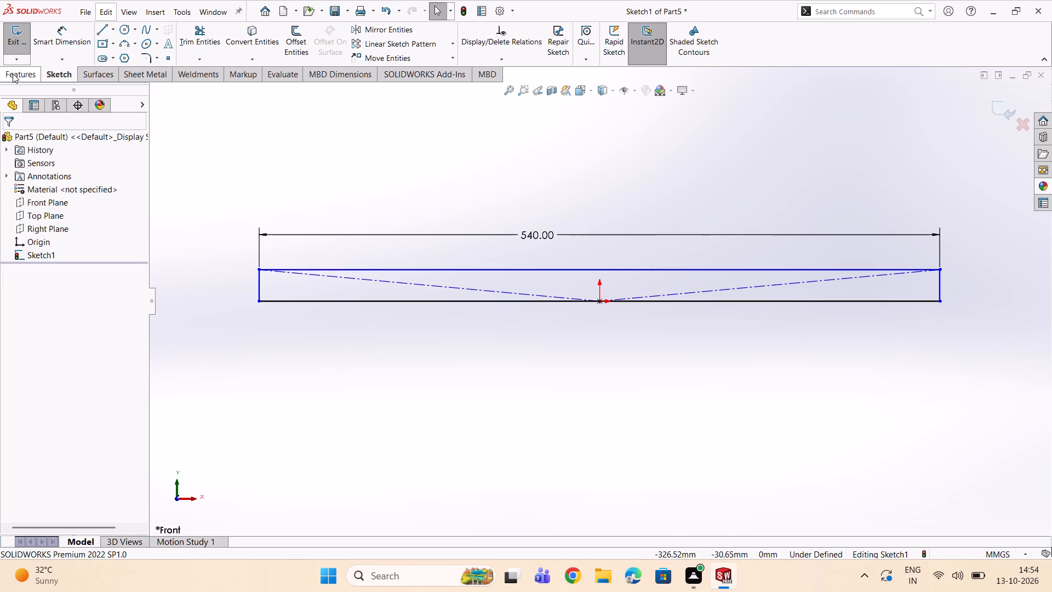
Revolve the remaining half profile 360 degrees about the horizontal line through the origin into a solid shaft.
click(13, 73)
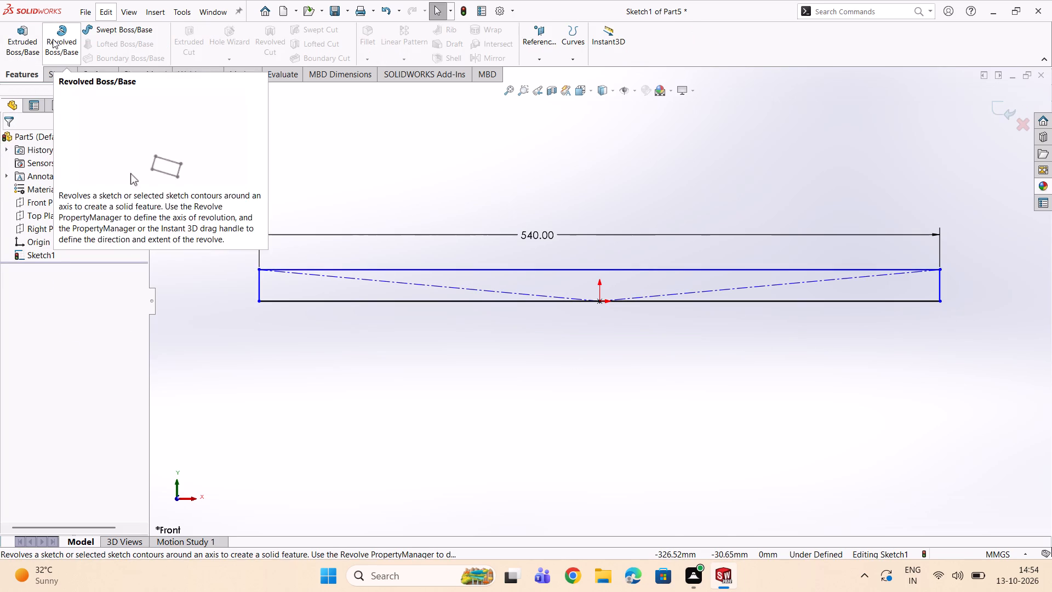
double_click(53, 39)
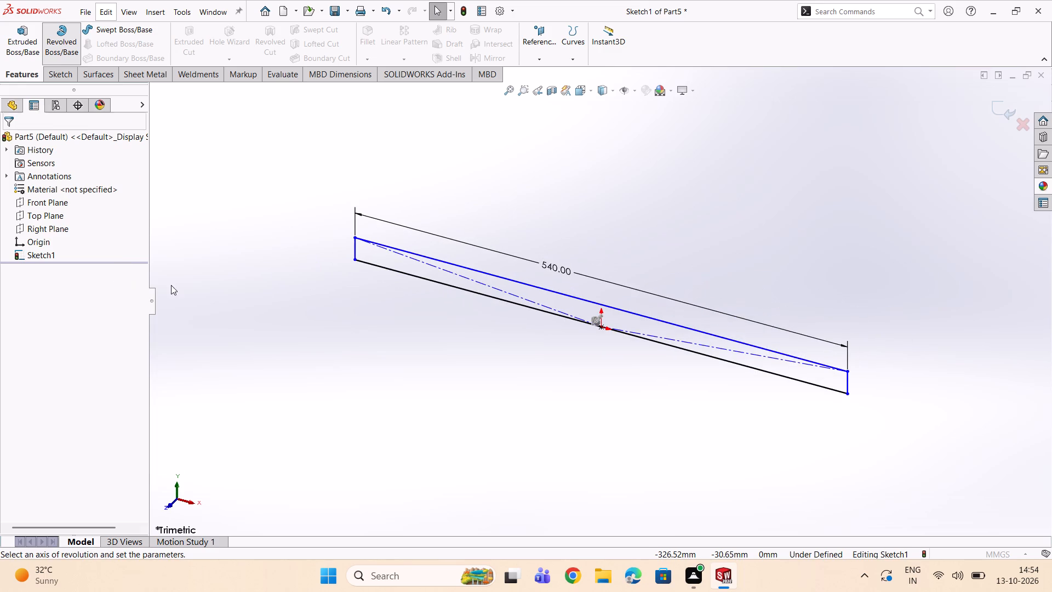
double_click(420, 280)
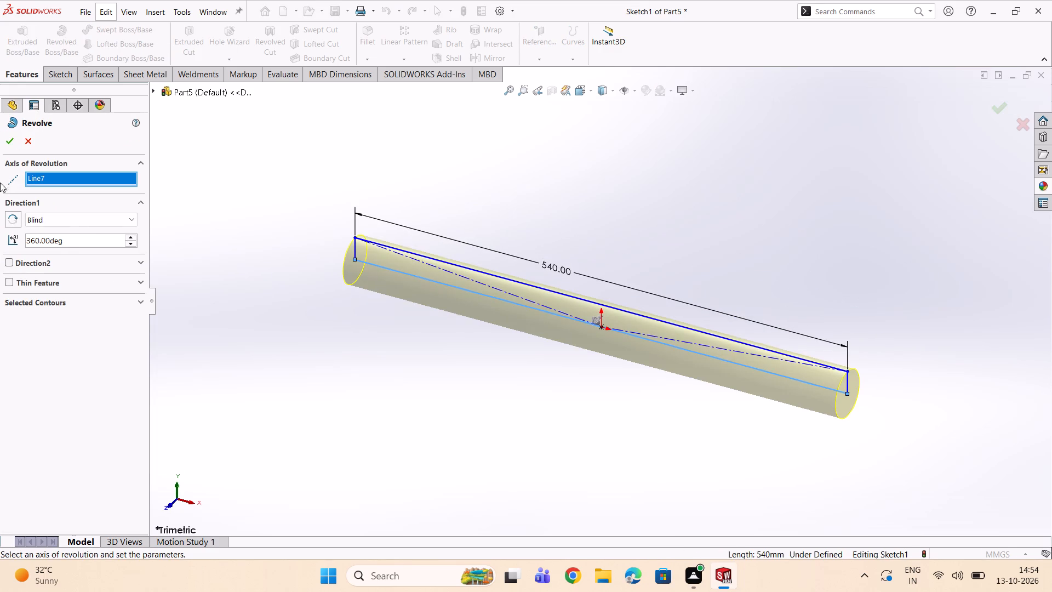
click(7, 139)
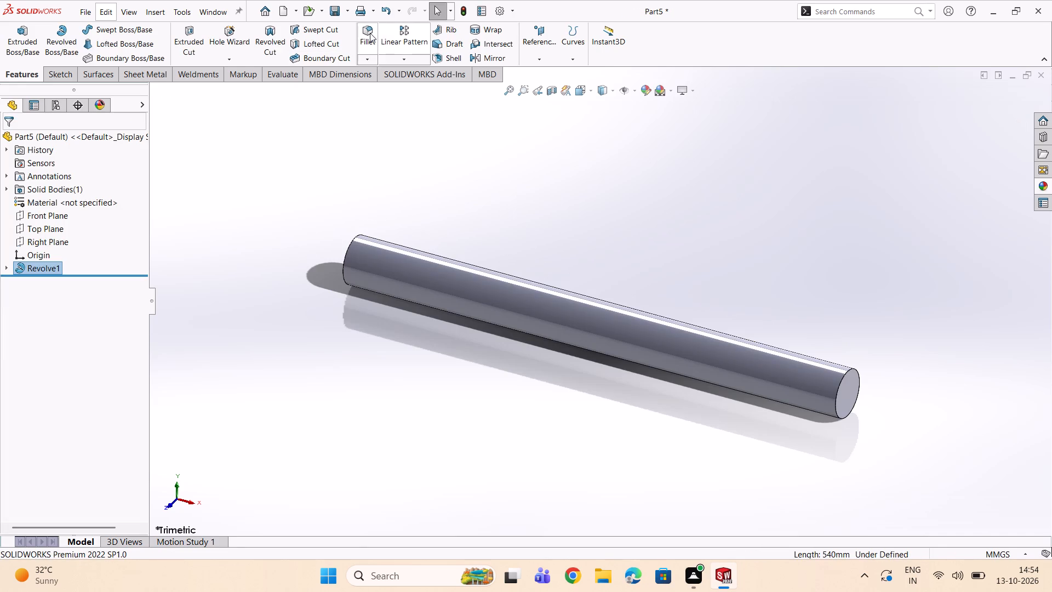
Chamfer the circular edges at both ends of the shaft with a 2 mm distance at 45 degrees.
click(366, 62)
double_click(366, 84)
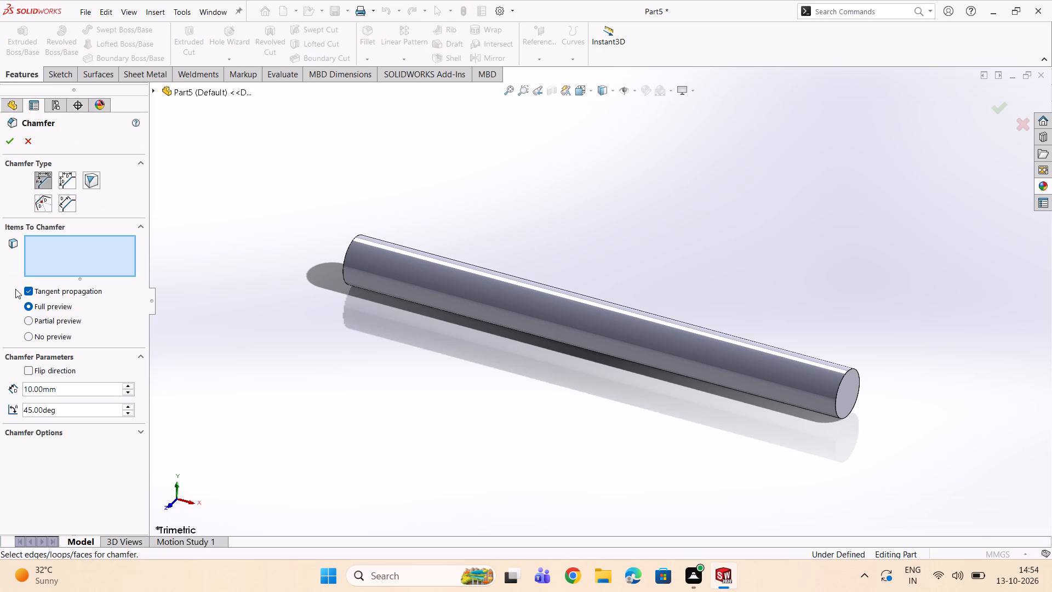
click(102, 391)
key(BackSpace)
key(BackSpace)
key(BackSpace)
key(BackSpace)
key(BackSpace)
key(BackSpace)
key(BackSpace)
key(BackSpace)
key(BackSpace)
key(BackSpace)
key(BackSpace)
key(BackSpace)
key(BackSpace)
key(BackSpace)
key(BackSpace)
key(BackSpace)
key(BackSpace)
key(BackSpace)
key(BackSpace)
key(BackSpace)
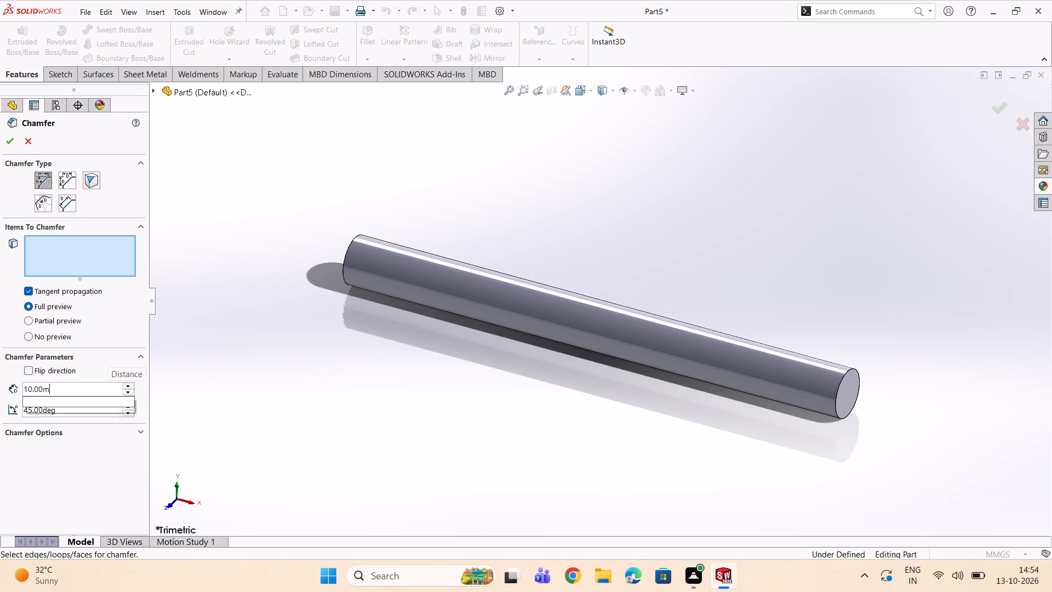
key(2)
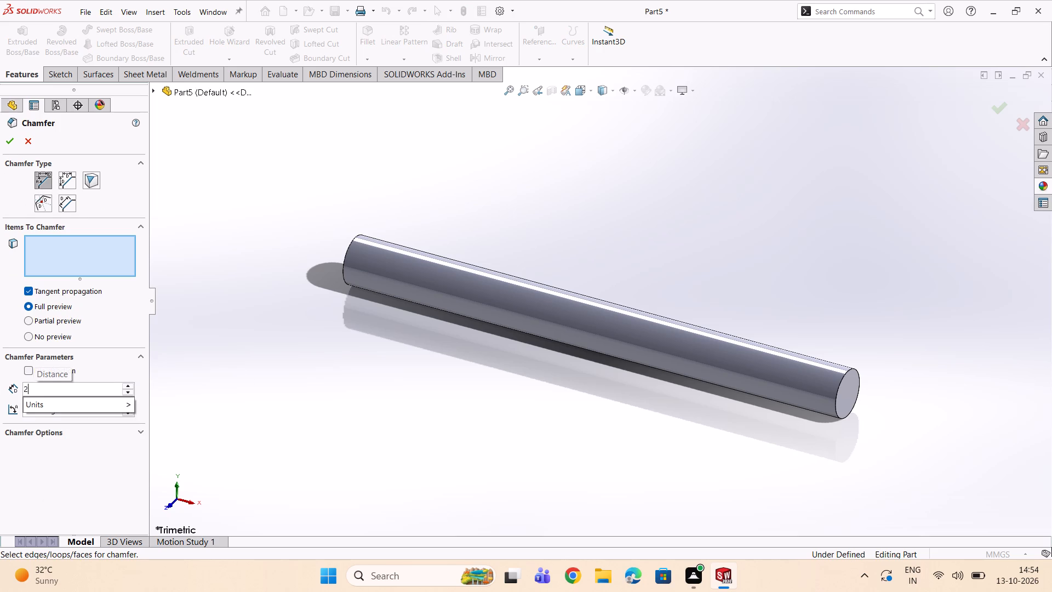
key(Return)
scroll(847, 402, down, 3)
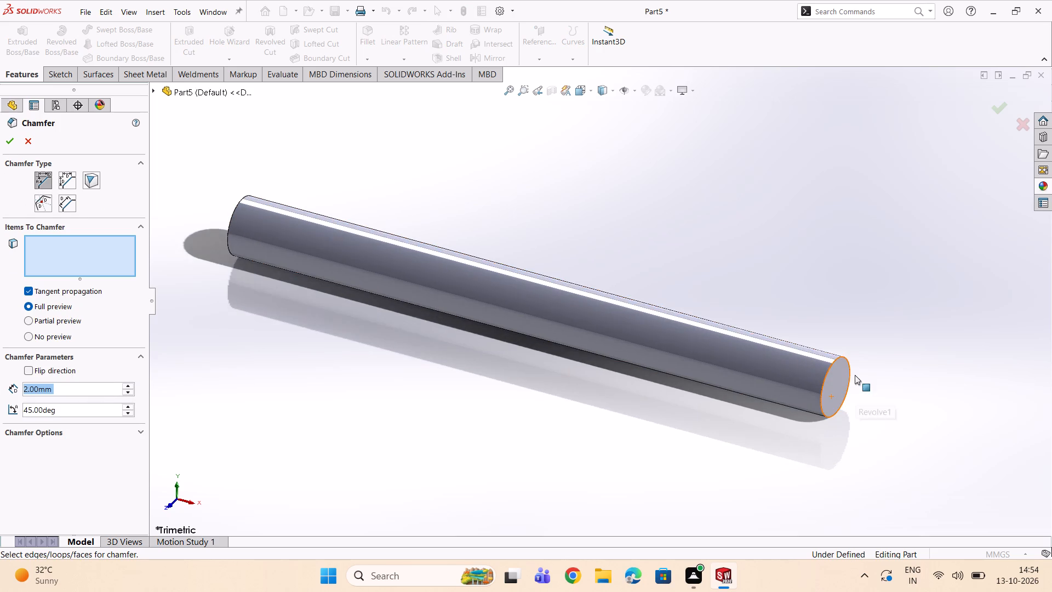
scroll(855, 375, down, 1)
double_click(767, 345)
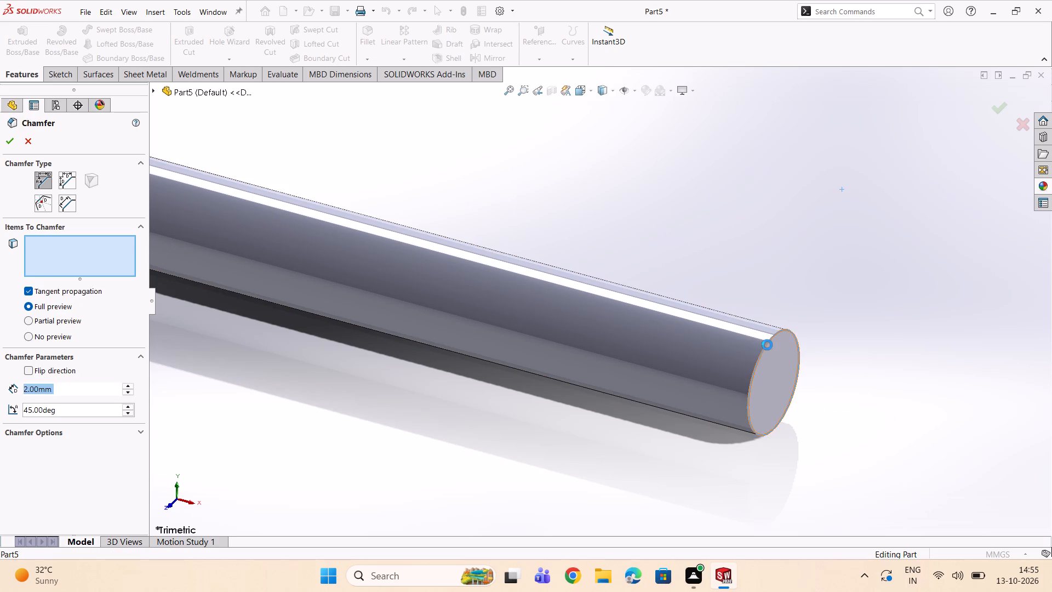
scroll(481, 356, up, 3)
scroll(425, 281, up, 3)
scroll(413, 246, down, 7)
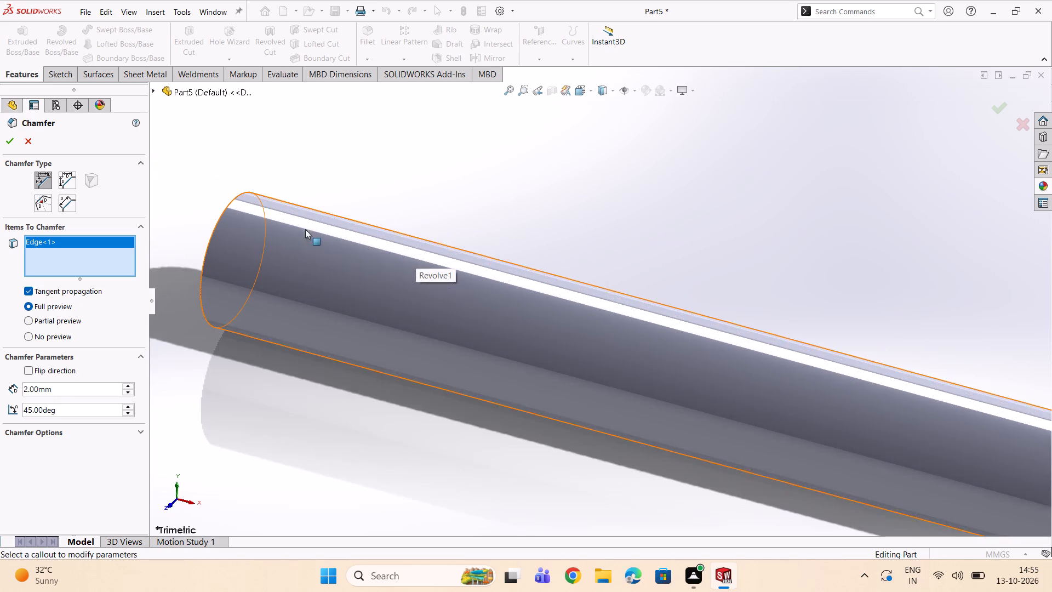
scroll(305, 229, down, 3)
double_click(192, 191)
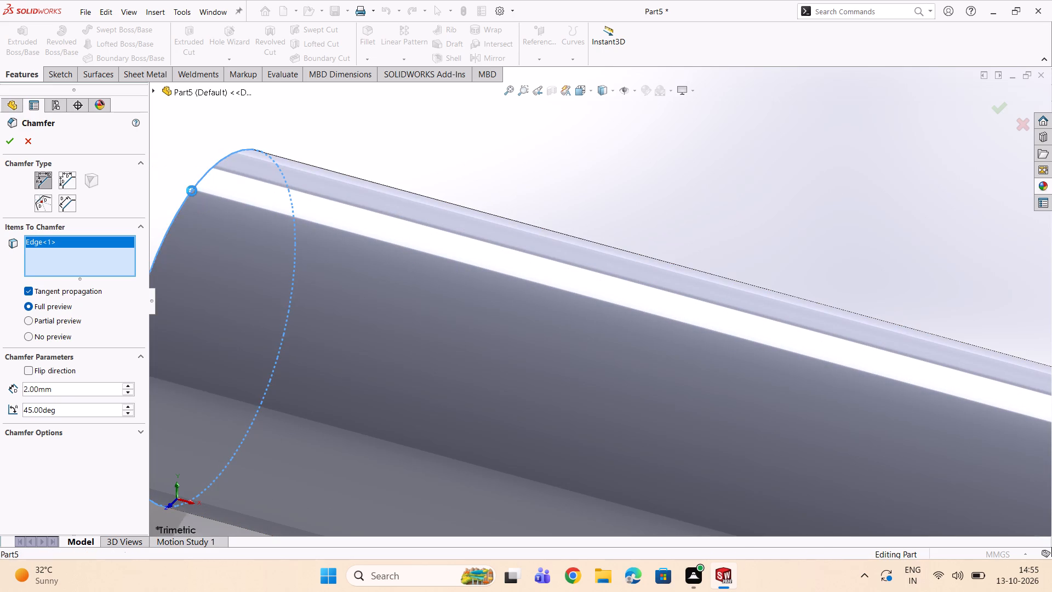
double_click(13, 146)
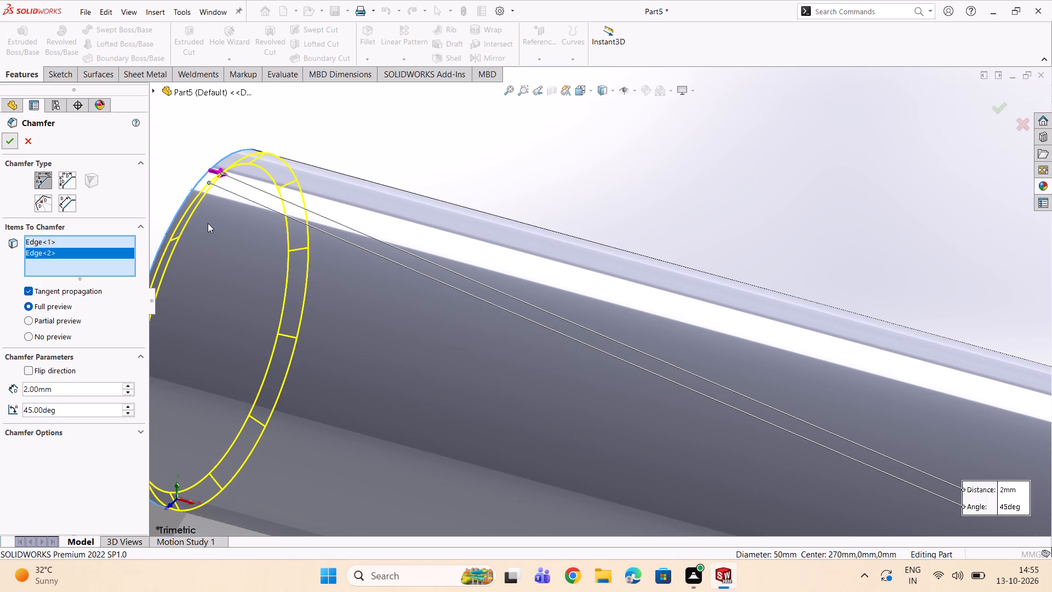
Apply a dark purple color from the standard swatches to the whole part.
scroll(264, 223, up, 5)
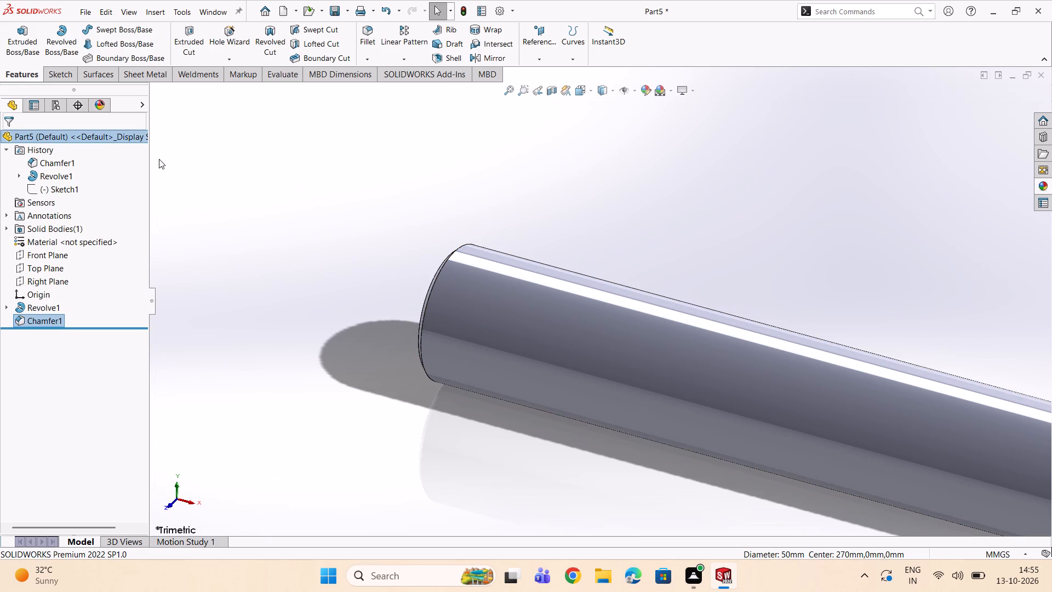
double_click(119, 138)
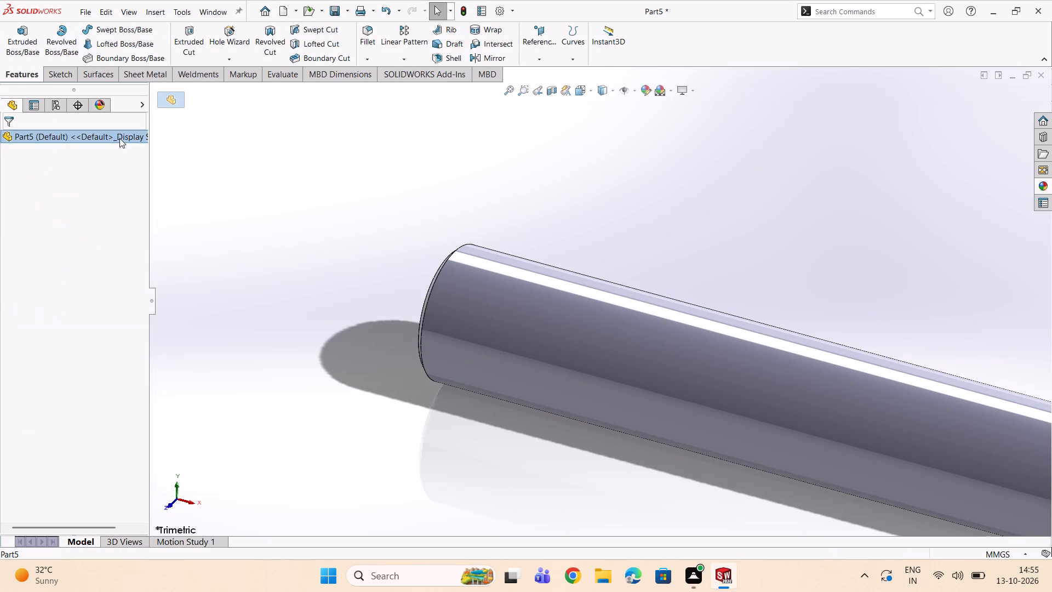
double_click(119, 138)
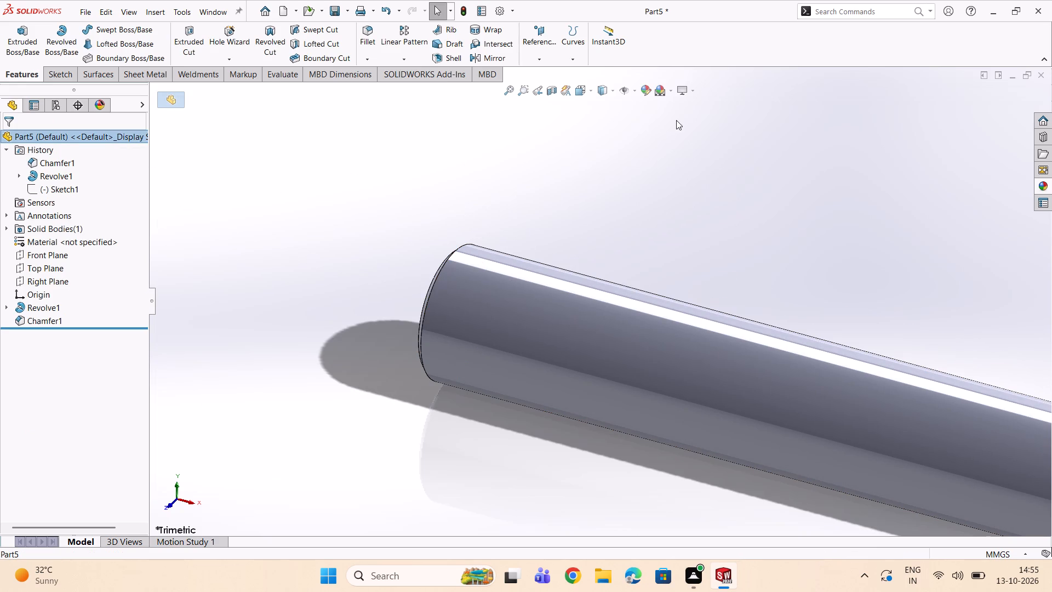
click(643, 90)
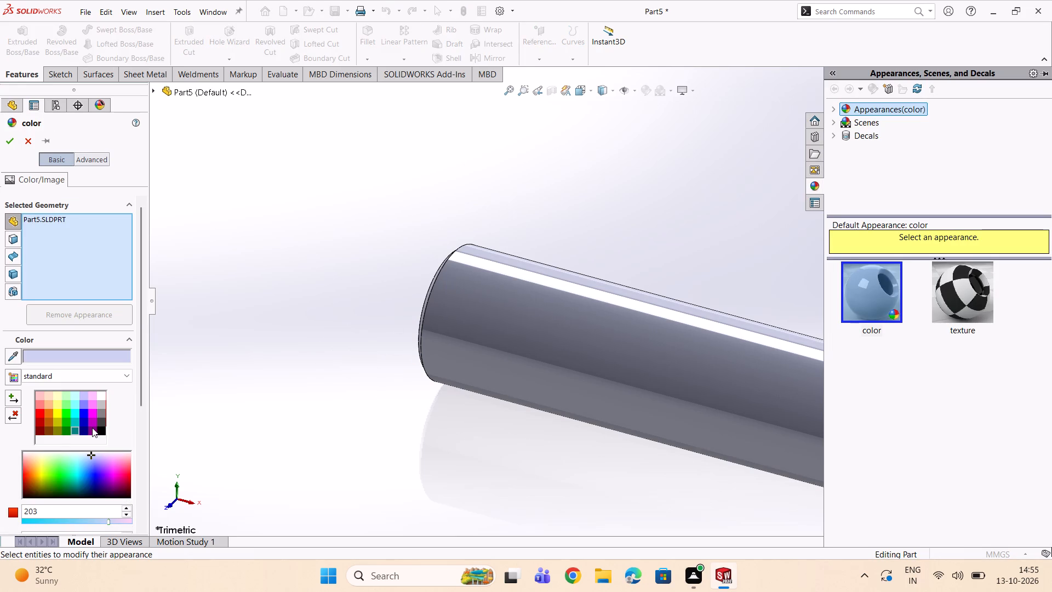
click(93, 429)
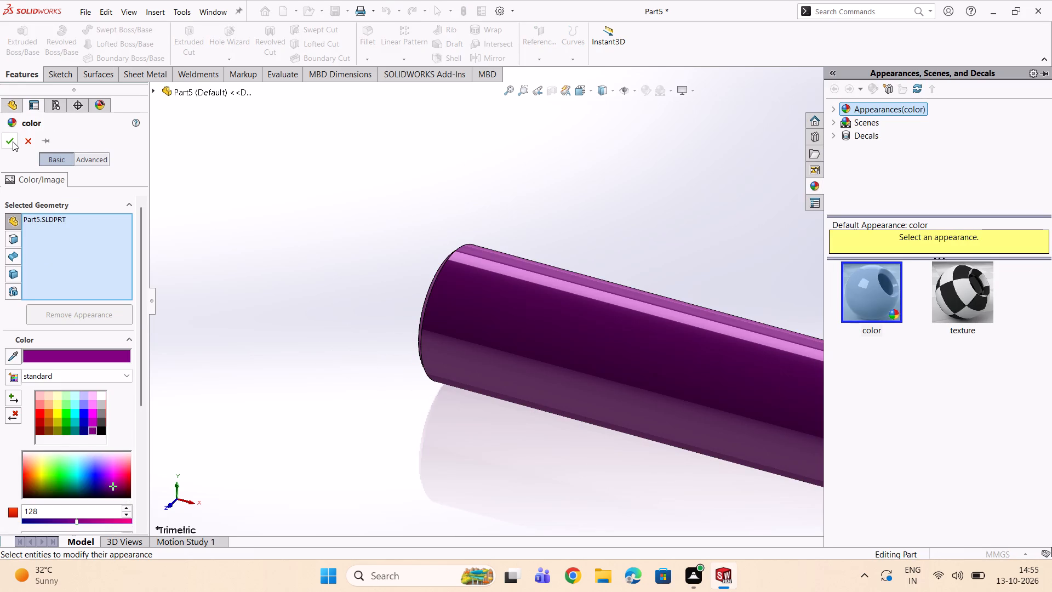
click(13, 141)
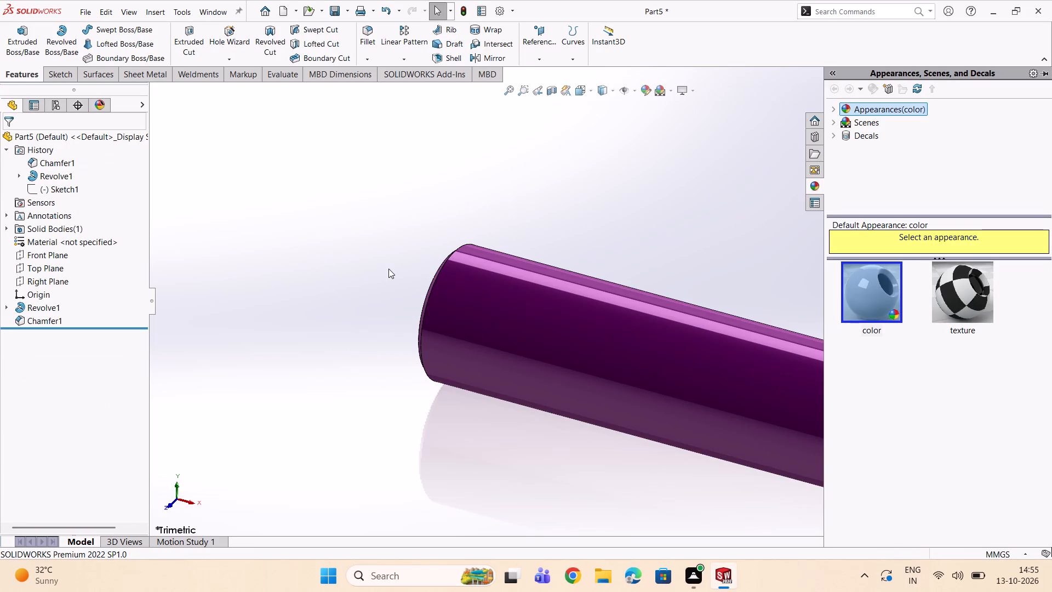
Save the purple shaft part in the Documents folder under the name CA 2.
key(ctrl+s)
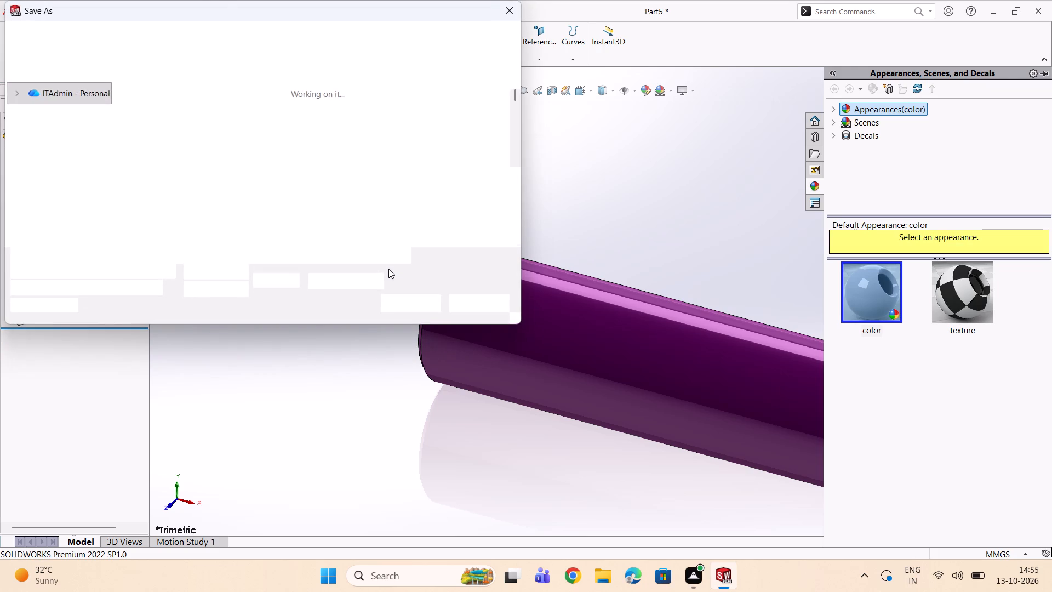
text(CP)
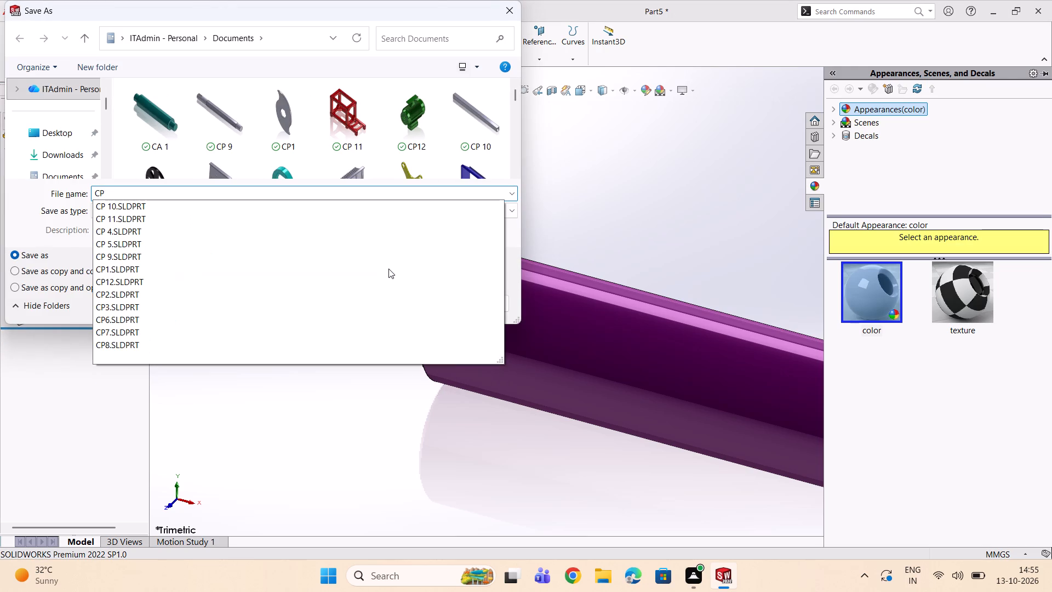
key(2)
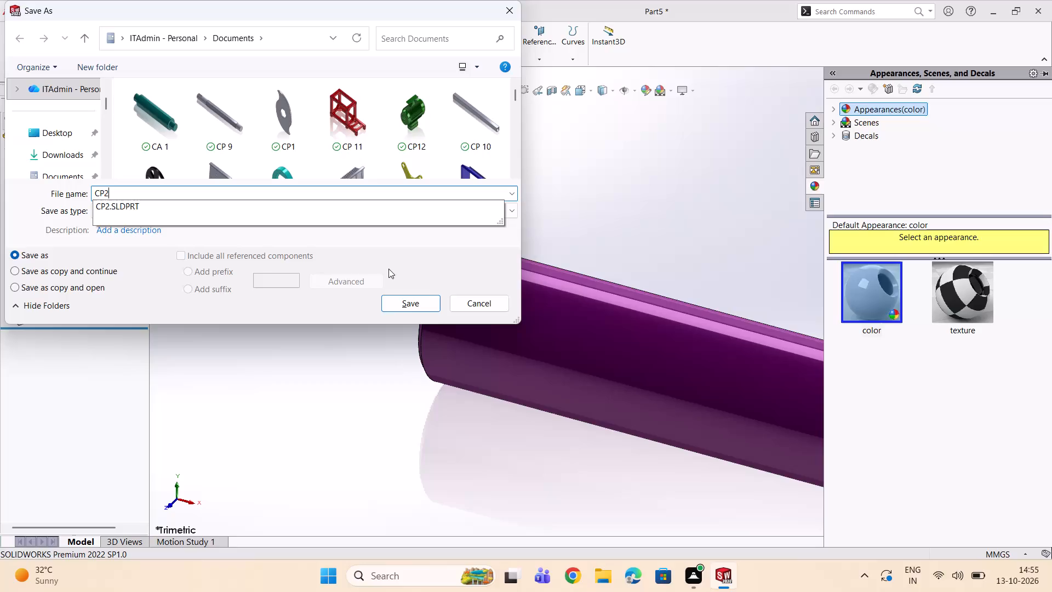
triple_click(200, 188)
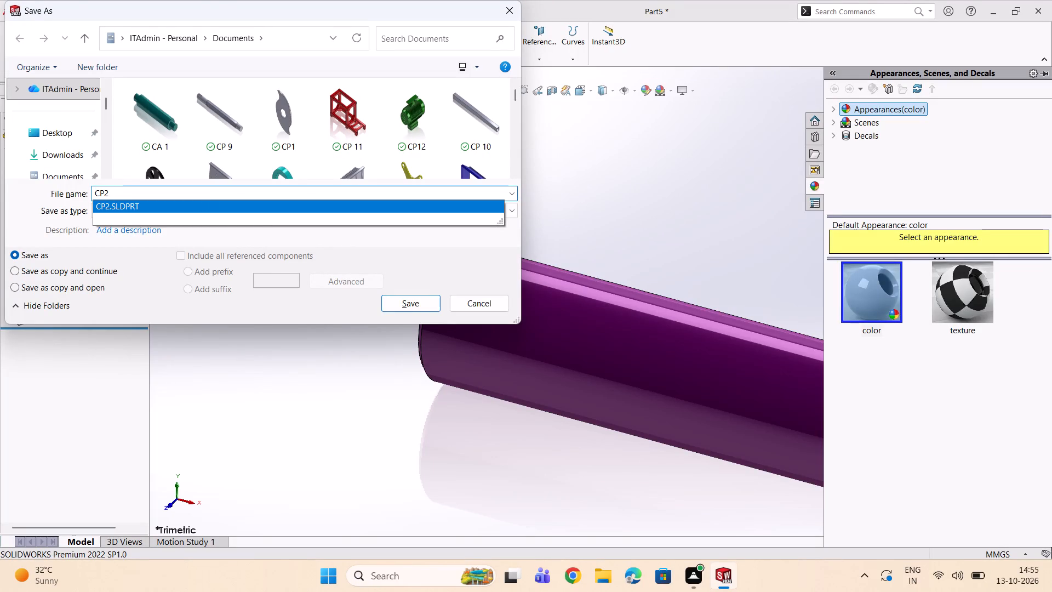
key(BackSpace)
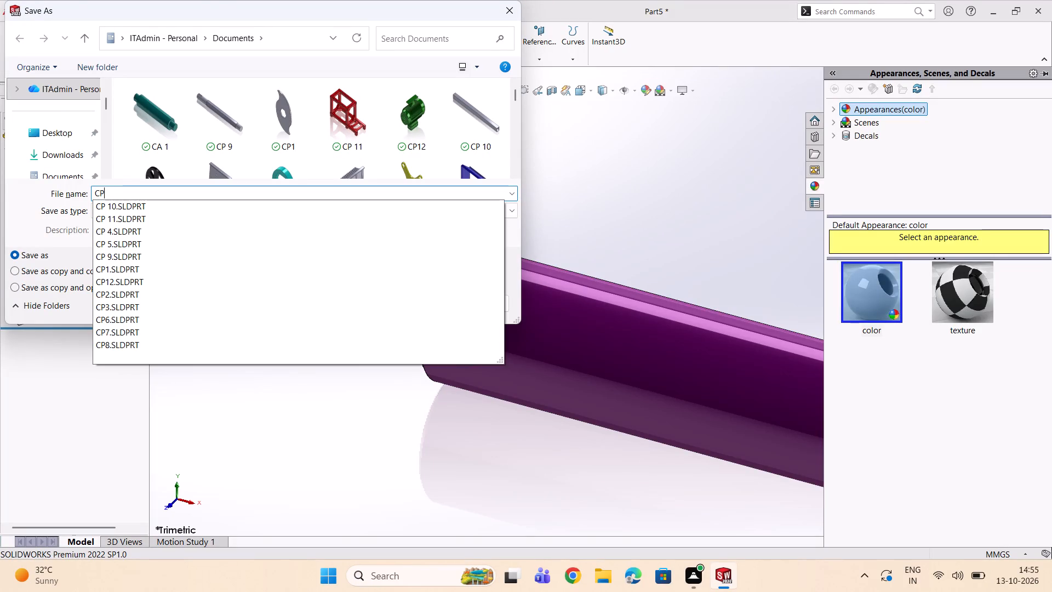
key(BackSpace)
key(a)
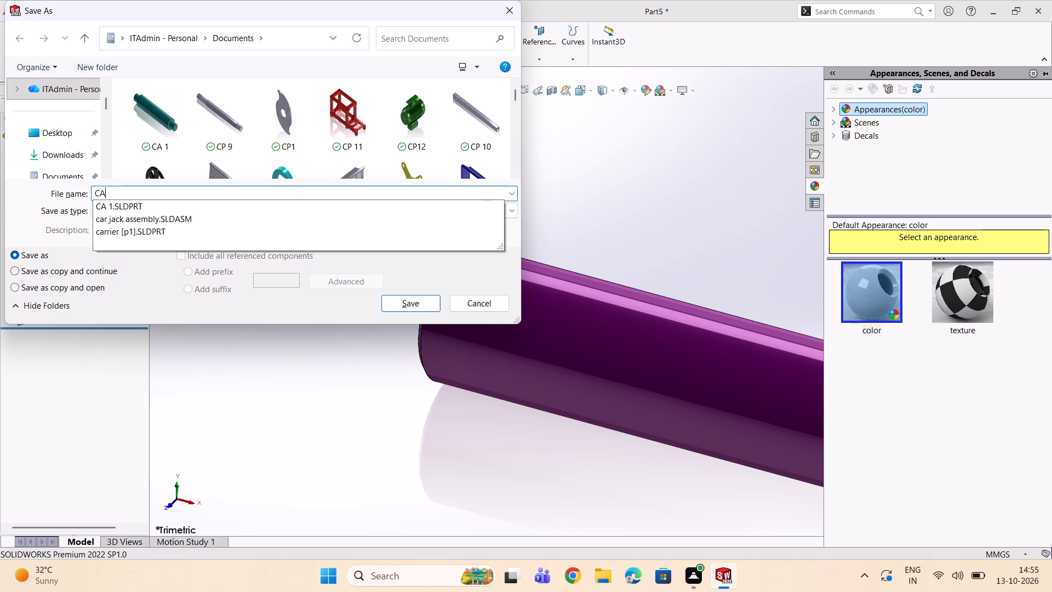
key(space)
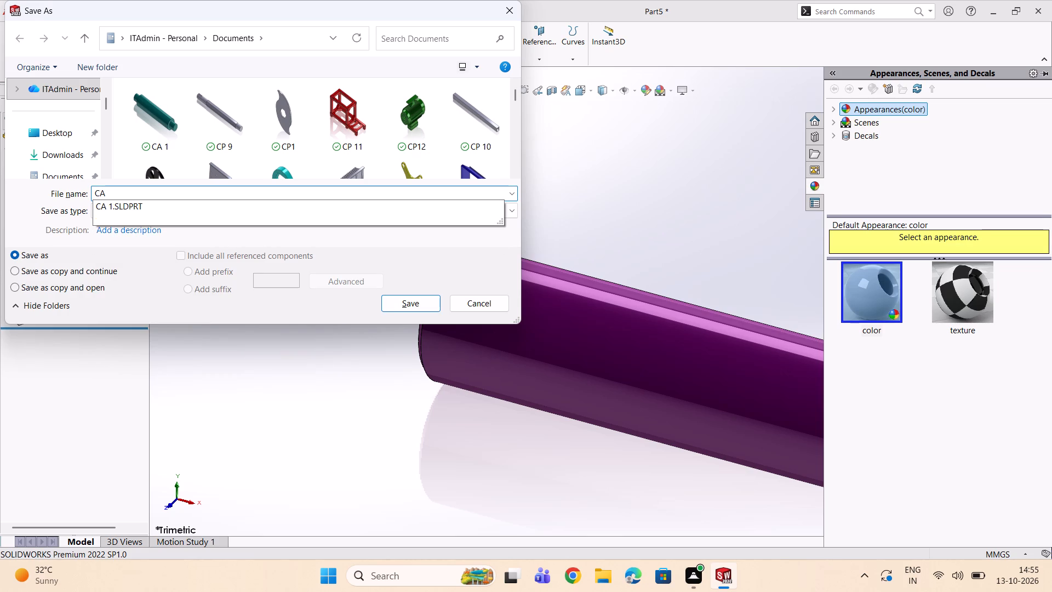
key(2)
key(Return)
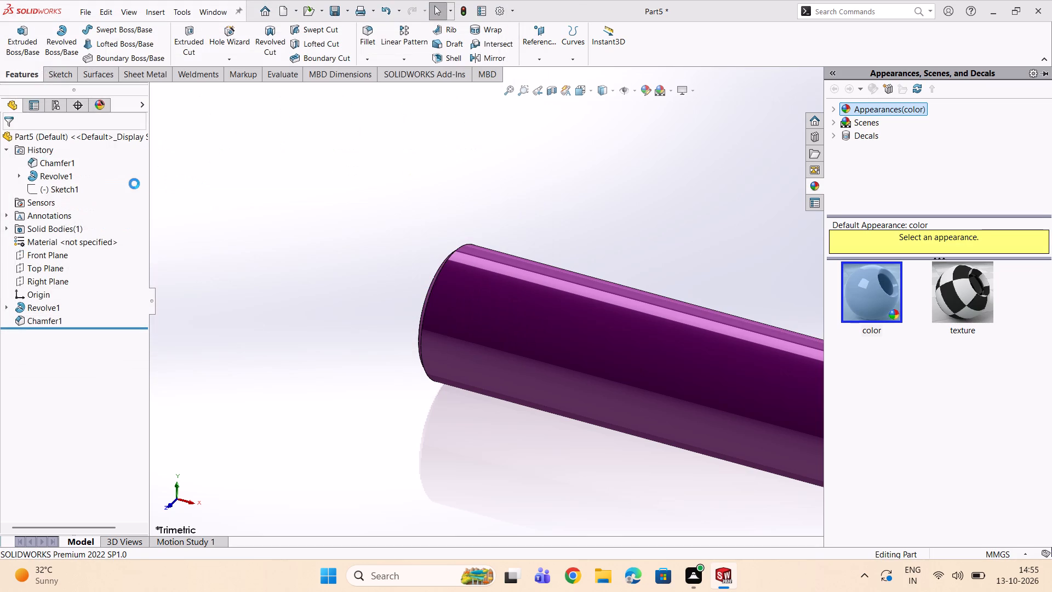
Close the saved shaft part and create a new part document.
click(557, 179)
click(1040, 73)
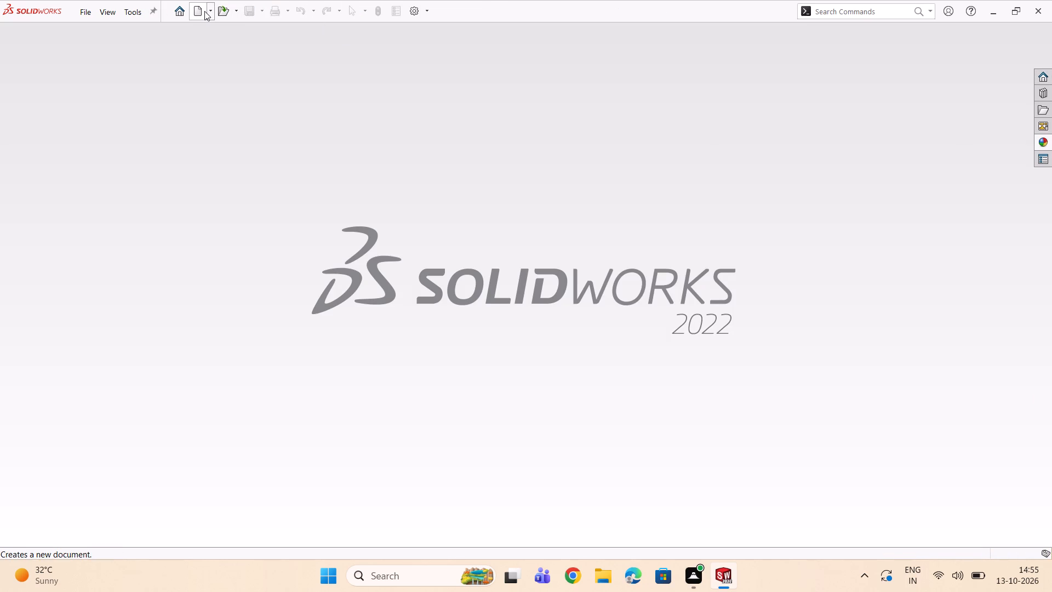
double_click(204, 11)
click(434, 424)
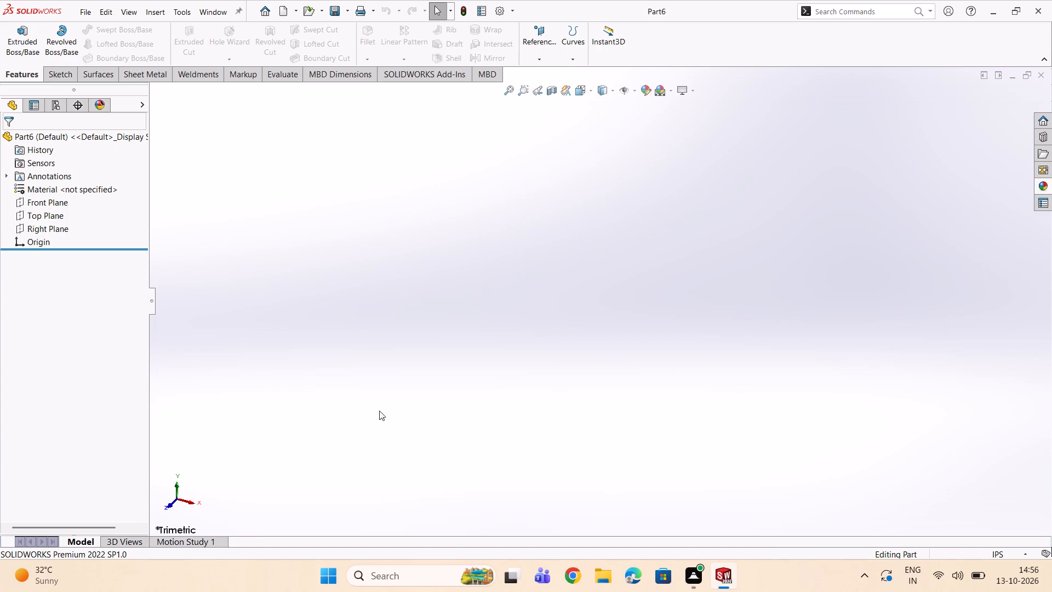
Set the new part's unit system to MMGS (millimeter, gram, second).
click(57, 73)
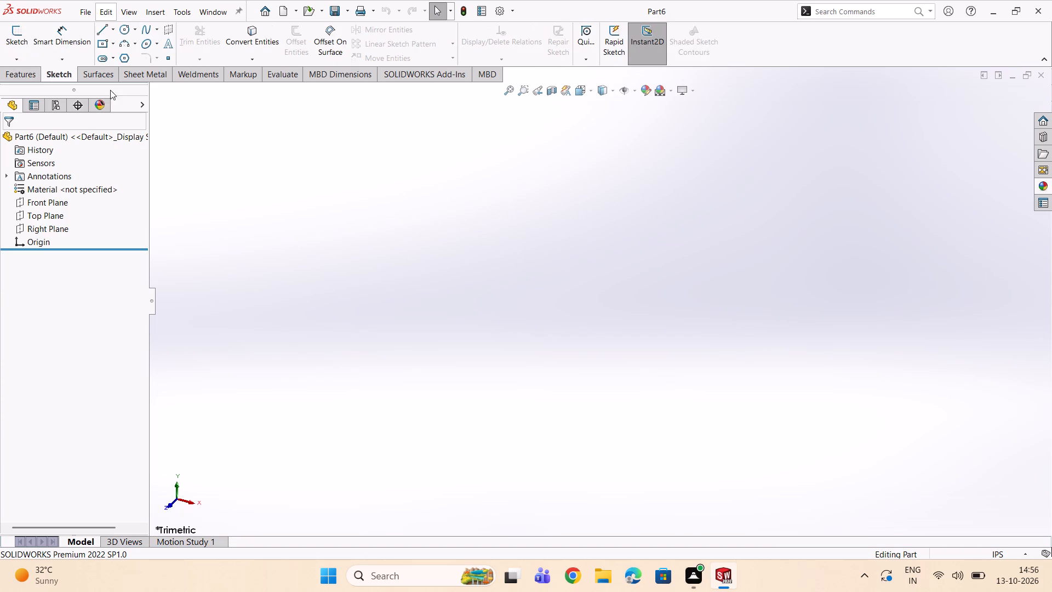
click(1002, 550)
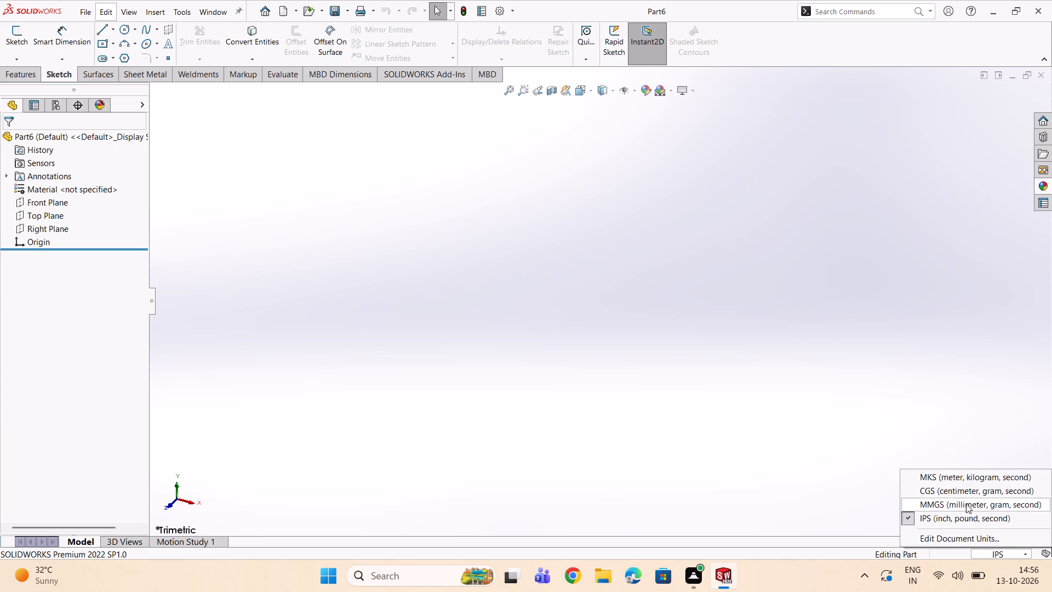
double_click(965, 503)
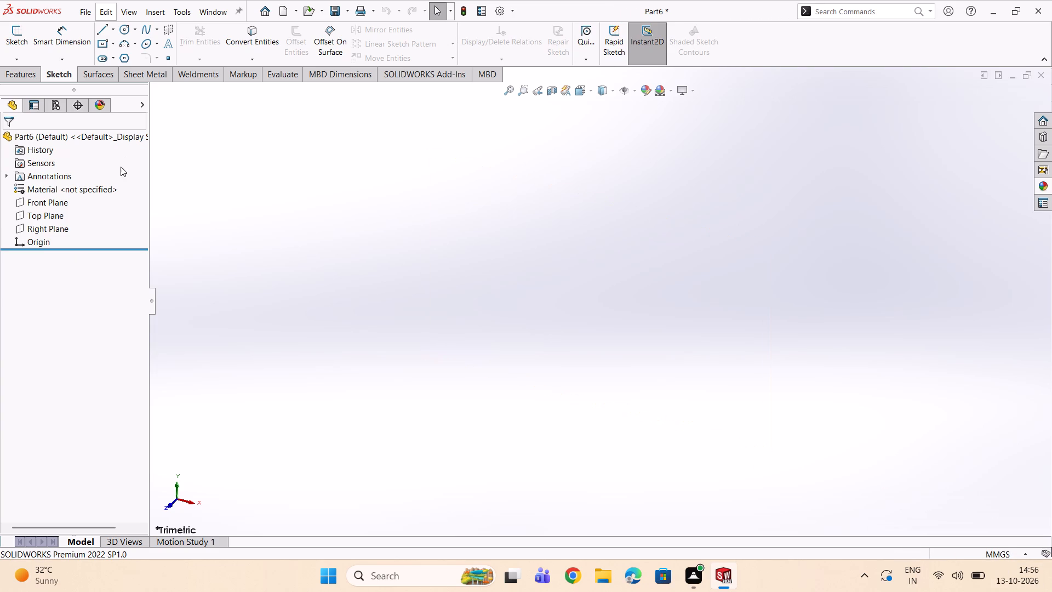
Start a sketch on the Front Plane and draw a center rectangle about 54 by 42 mm, left of the origin.
click(28, 69)
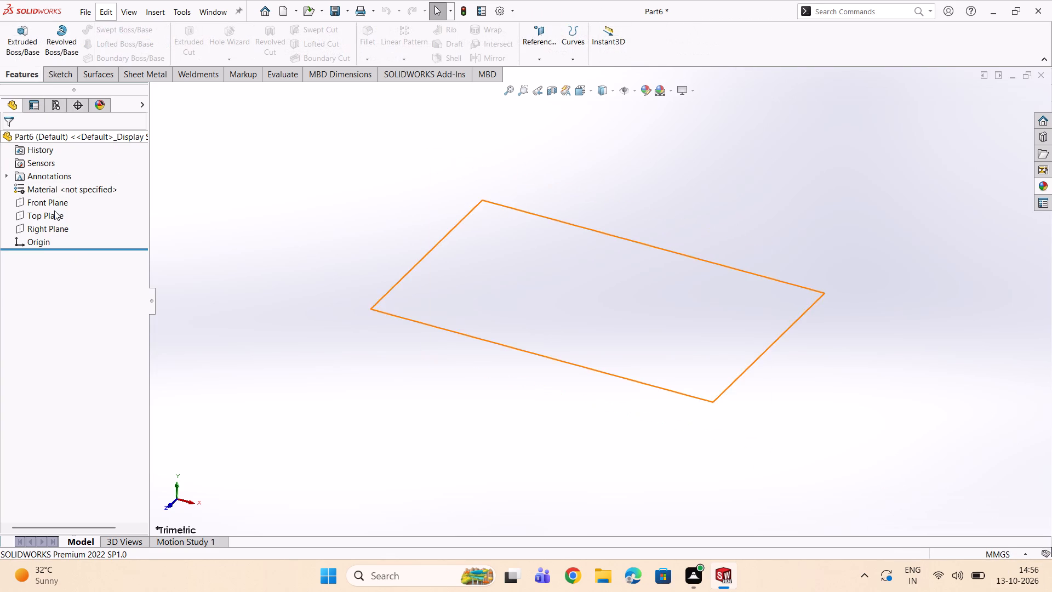
click(54, 204)
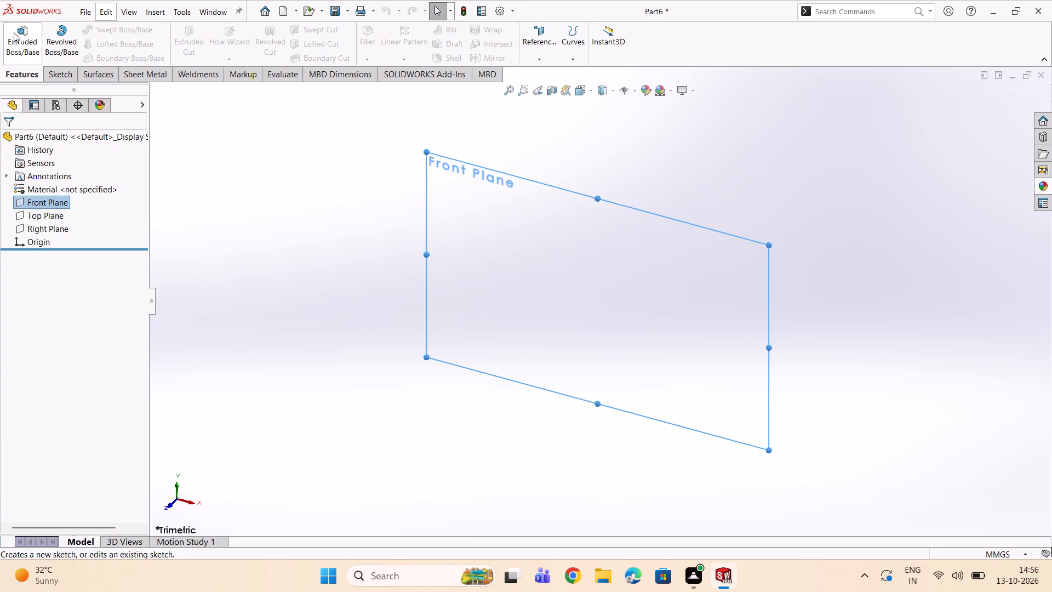
click(58, 75)
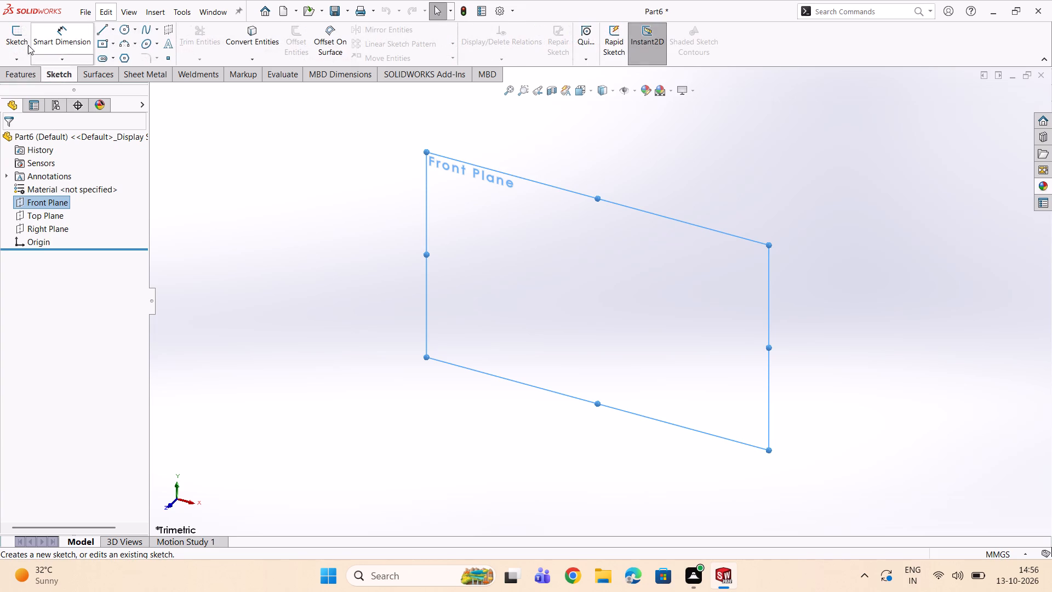
double_click(28, 45)
double_click(103, 46)
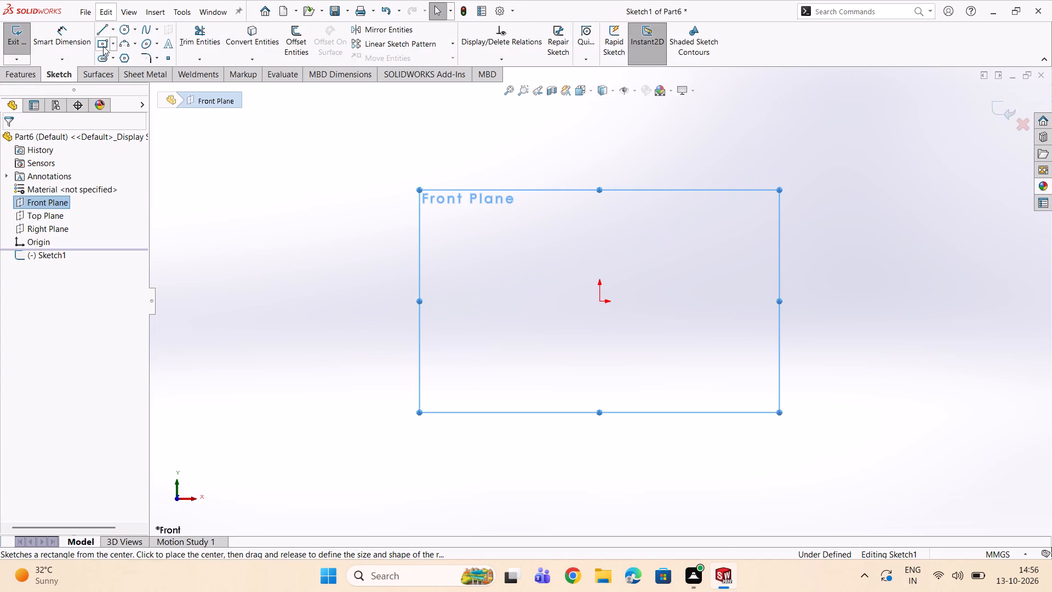
click(445, 287)
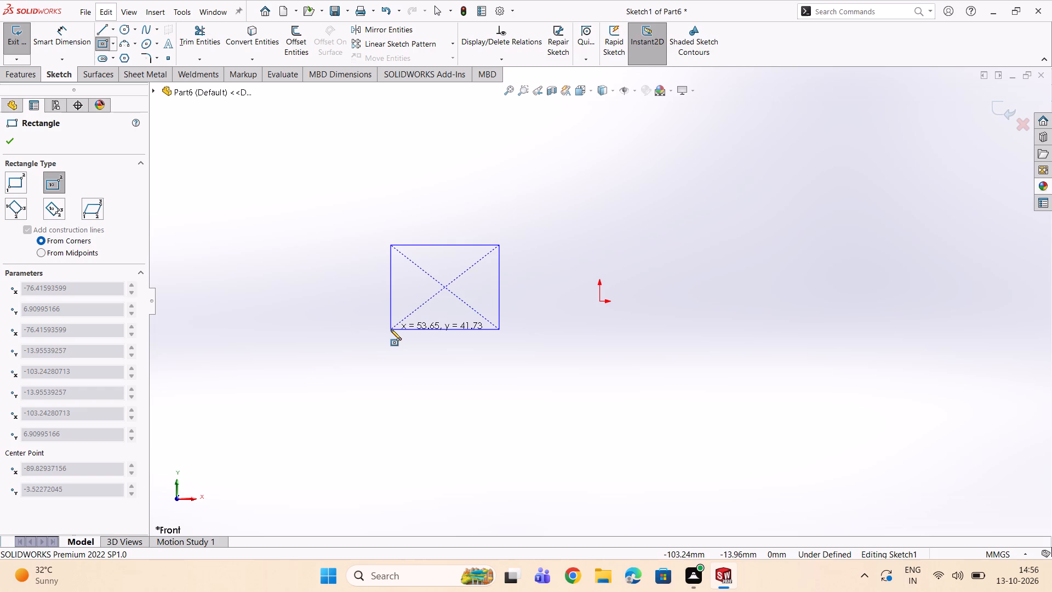
click(391, 329)
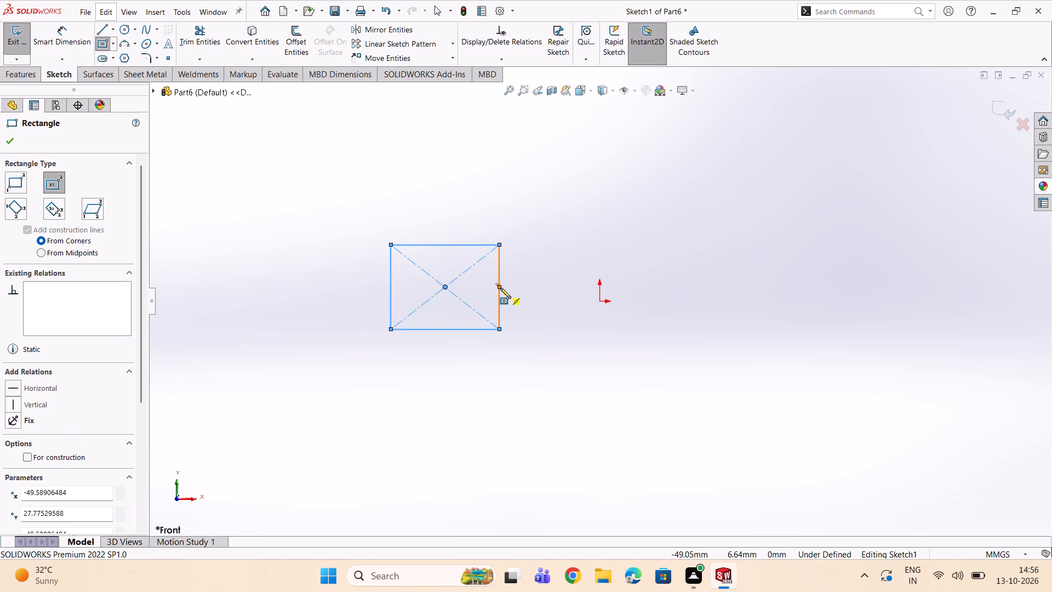
Draw a second center rectangle about 172 by 22 mm, centred on the midpoint of the first rectangle's right edge.
double_click(500, 287)
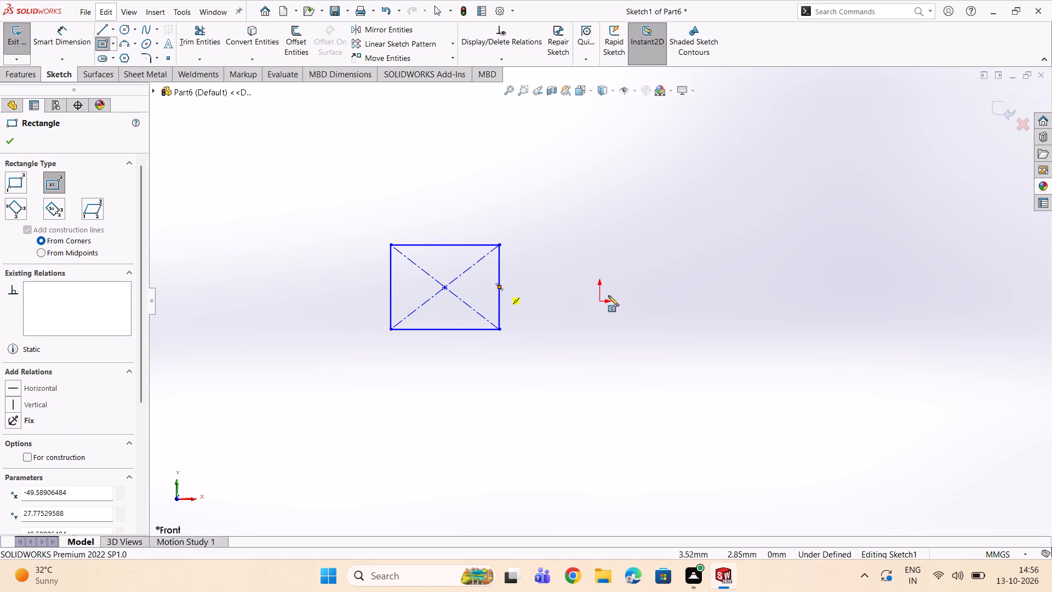
click(500, 284)
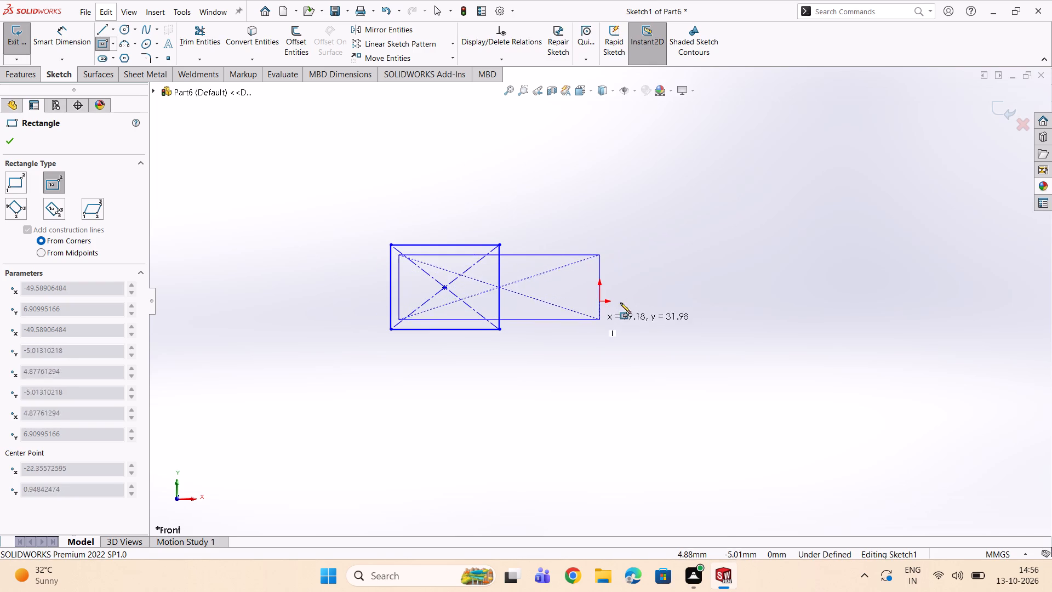
double_click(673, 309)
key(Escape)
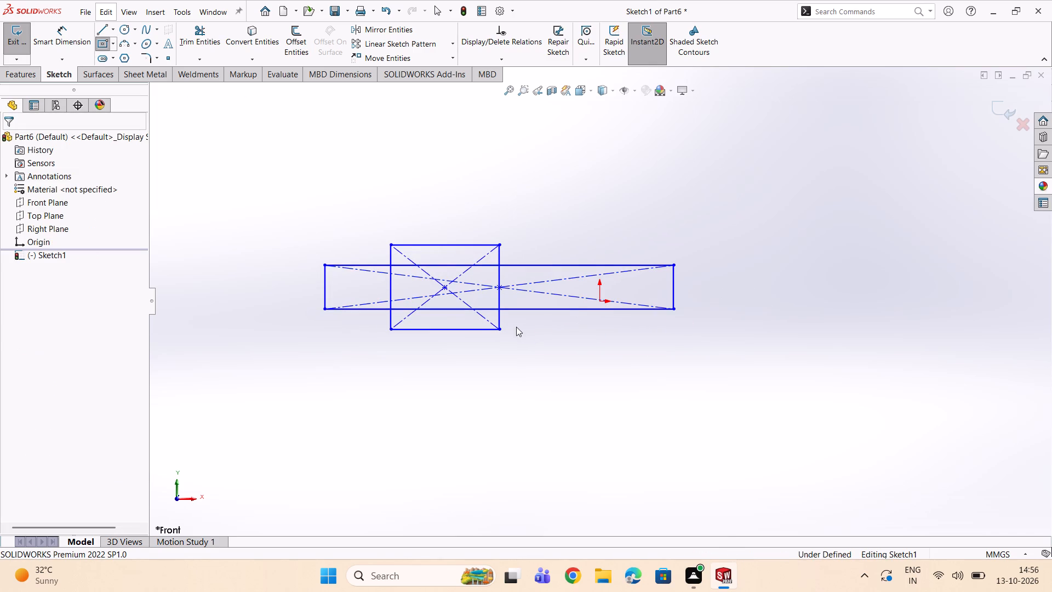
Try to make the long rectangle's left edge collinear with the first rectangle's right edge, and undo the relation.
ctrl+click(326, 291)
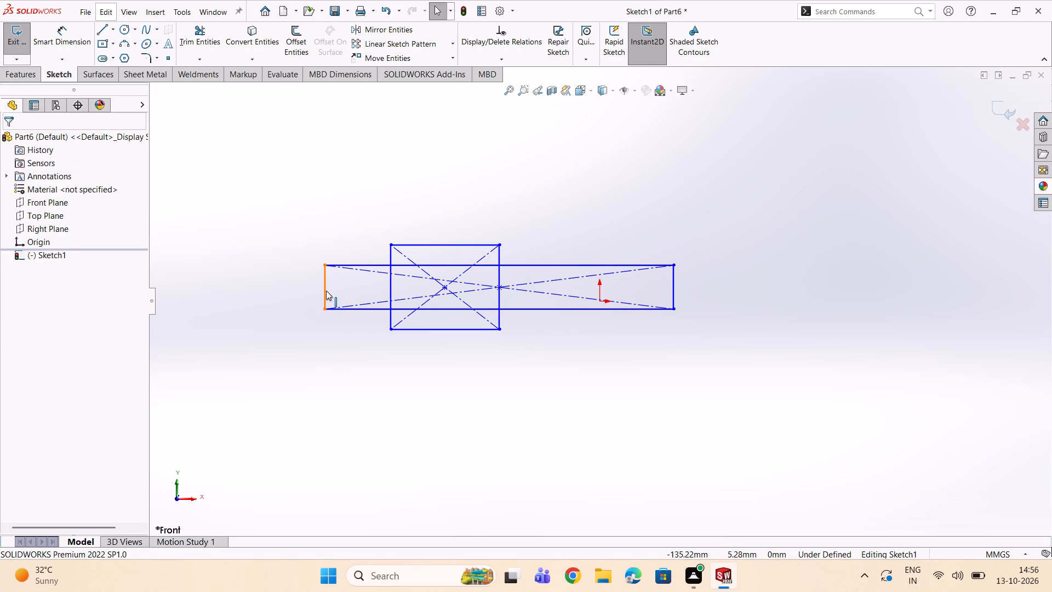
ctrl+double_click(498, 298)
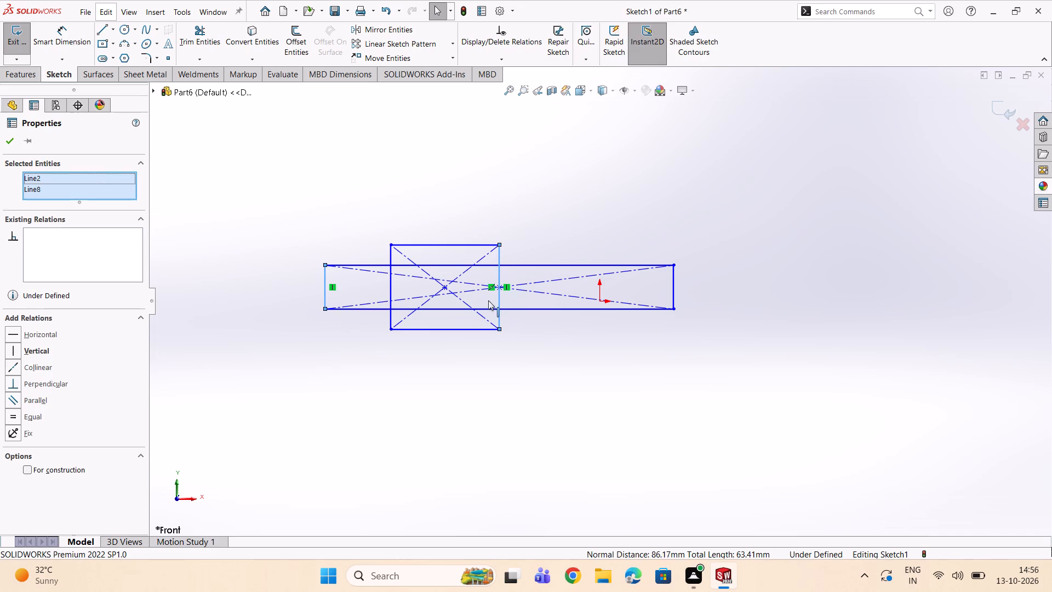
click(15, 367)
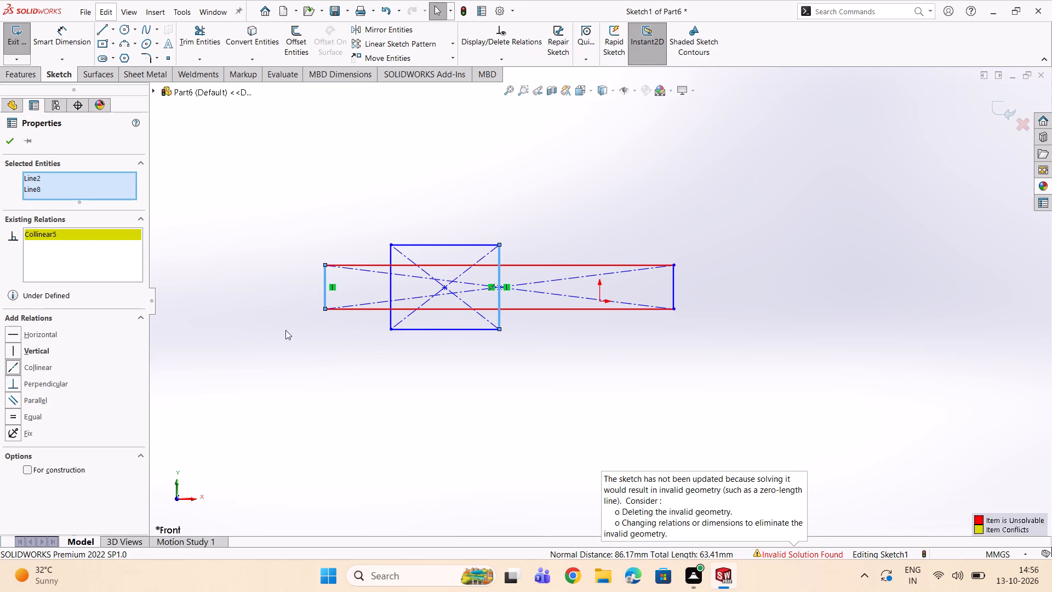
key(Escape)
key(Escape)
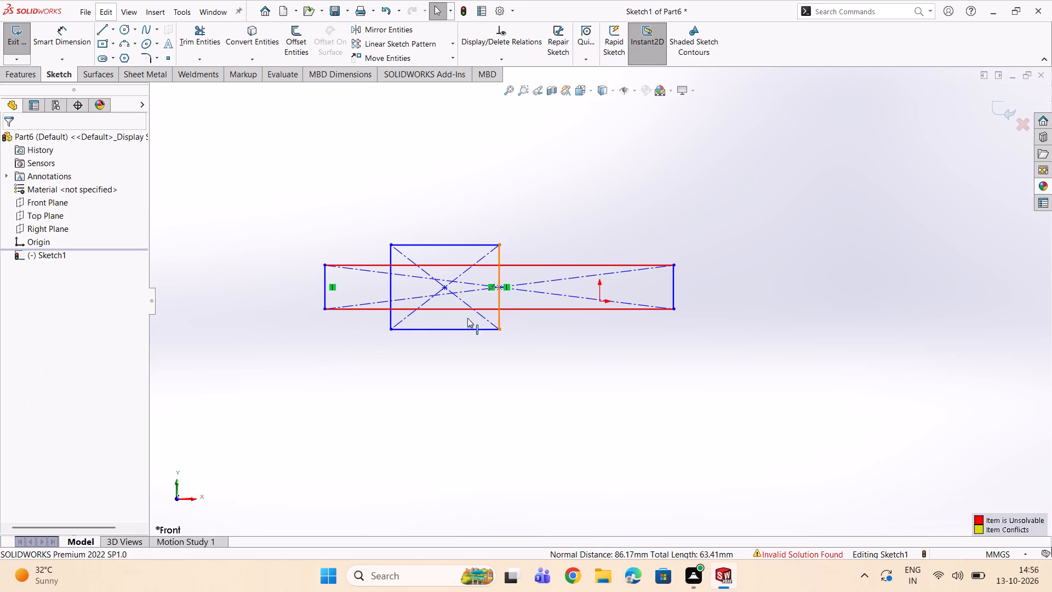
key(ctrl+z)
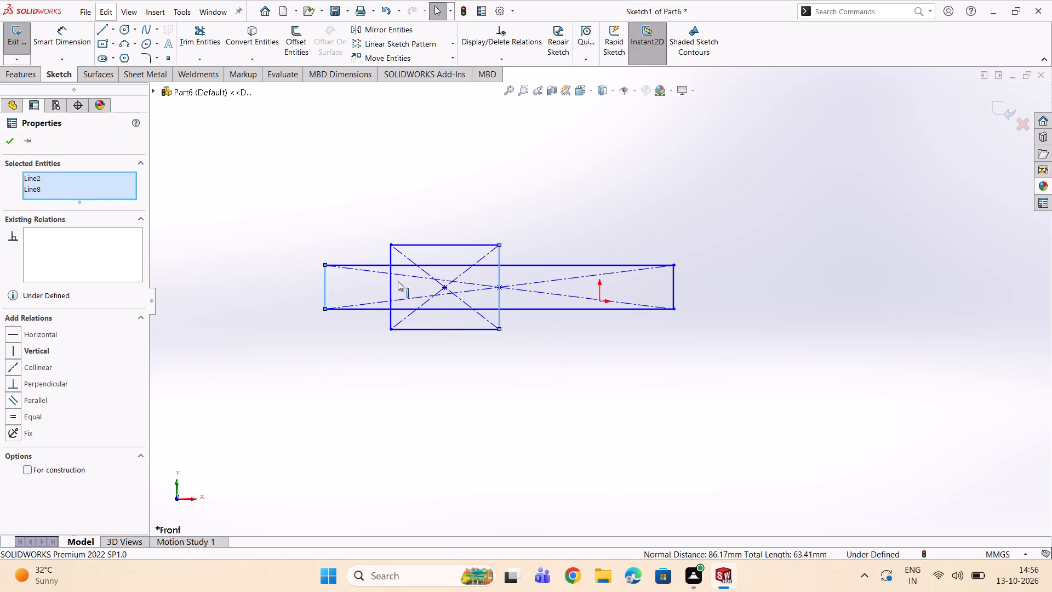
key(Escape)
Dimension the taller rectangle's top edge to a length of 100 mm.
scroll(351, 253, up, 3)
scroll(468, 283, down, 6)
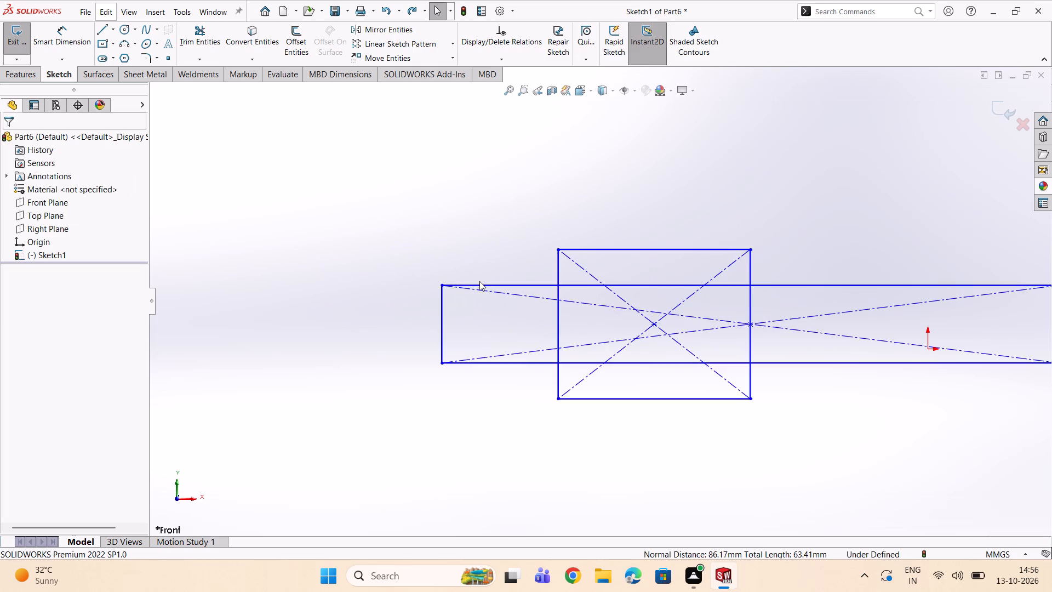
scroll(615, 303, up, 3)
click(65, 38)
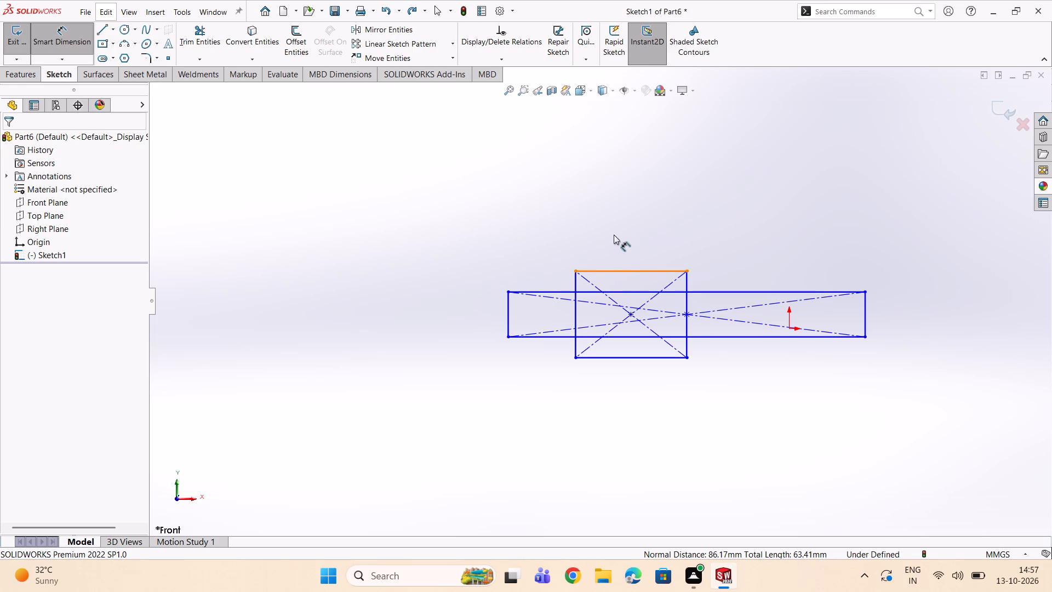
double_click(618, 270)
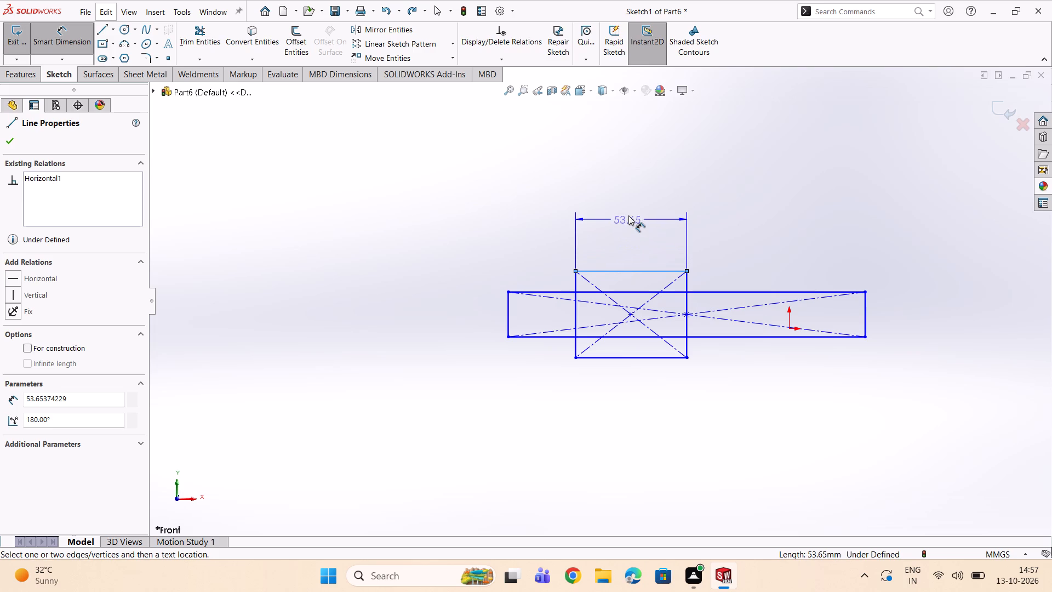
click(628, 215)
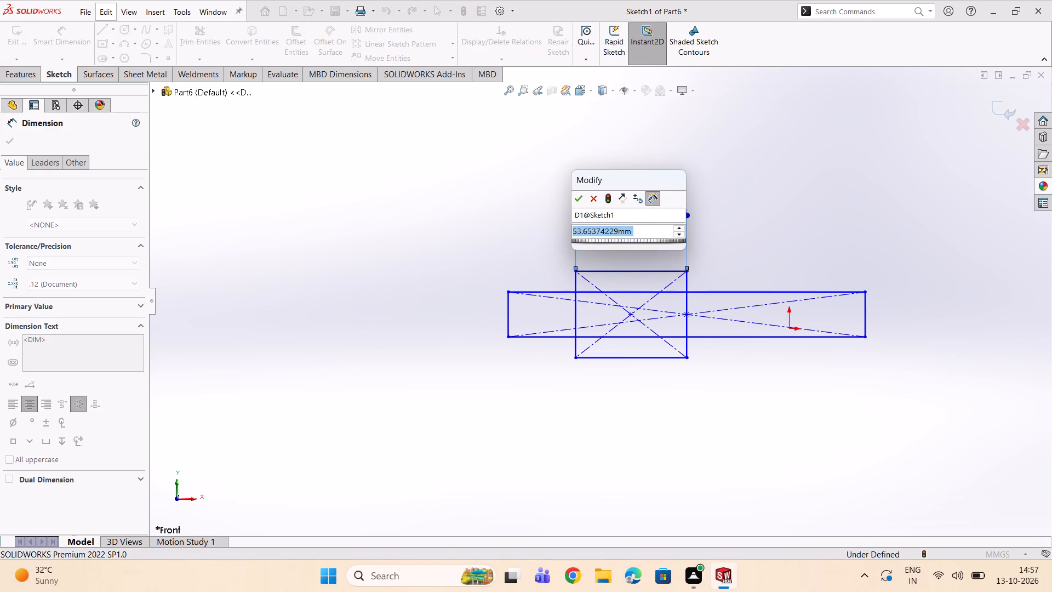
text(100)
key(Return)
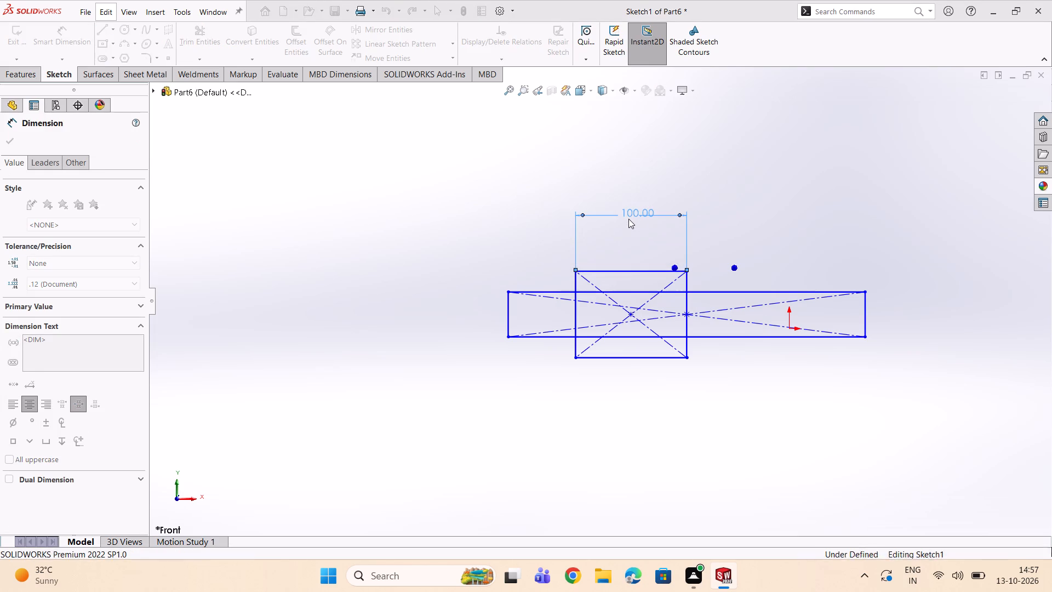
Dimension the distance from the taller rectangle's right edge to the long rectangle's right edge as 218 mm.
scroll(736, 314, down, 1)
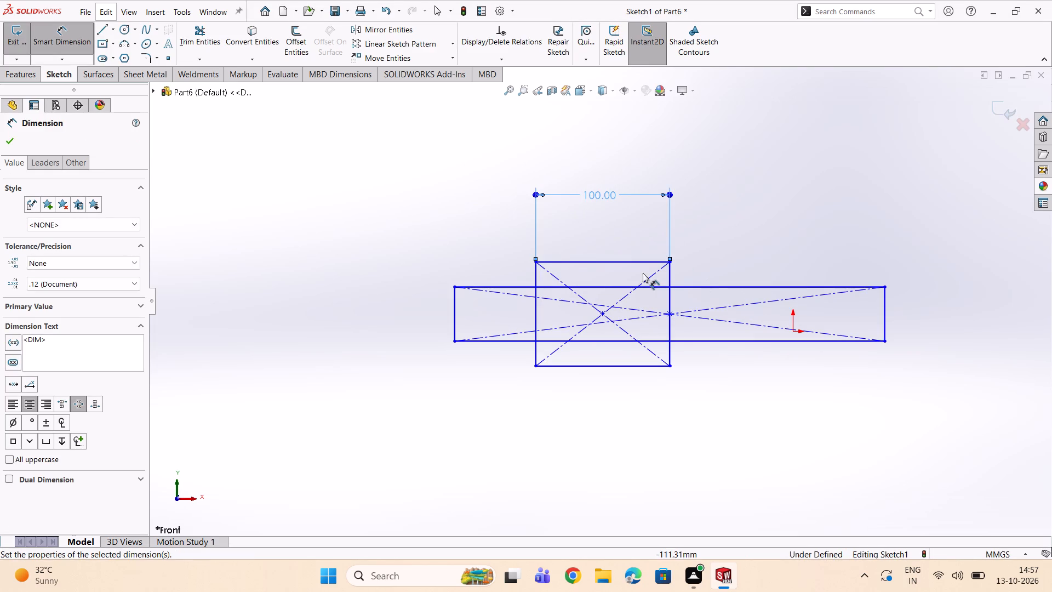
click(671, 282)
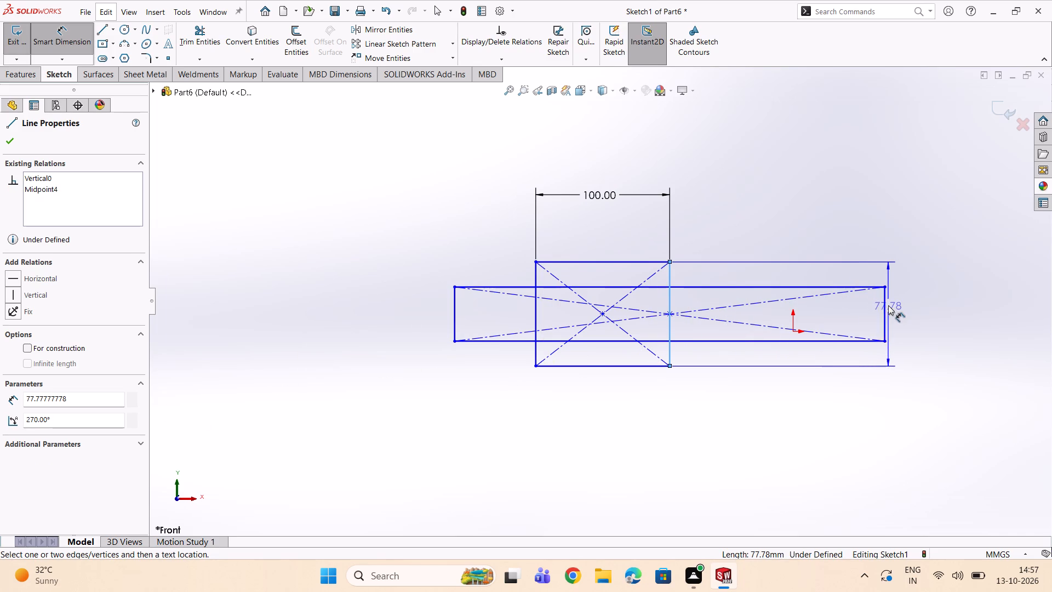
click(884, 308)
double_click(827, 238)
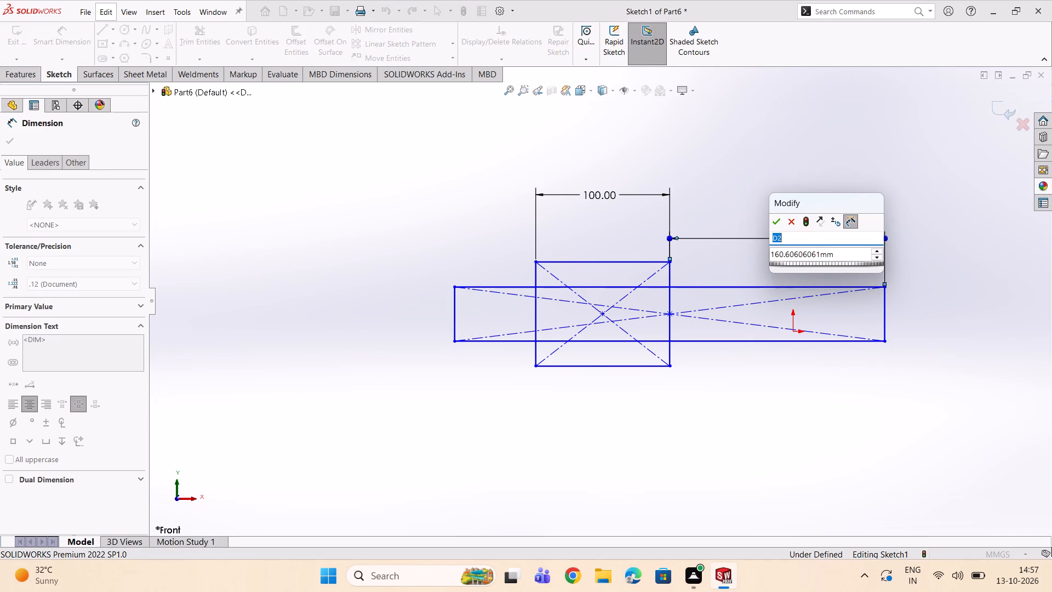
text(218)
key(Return)
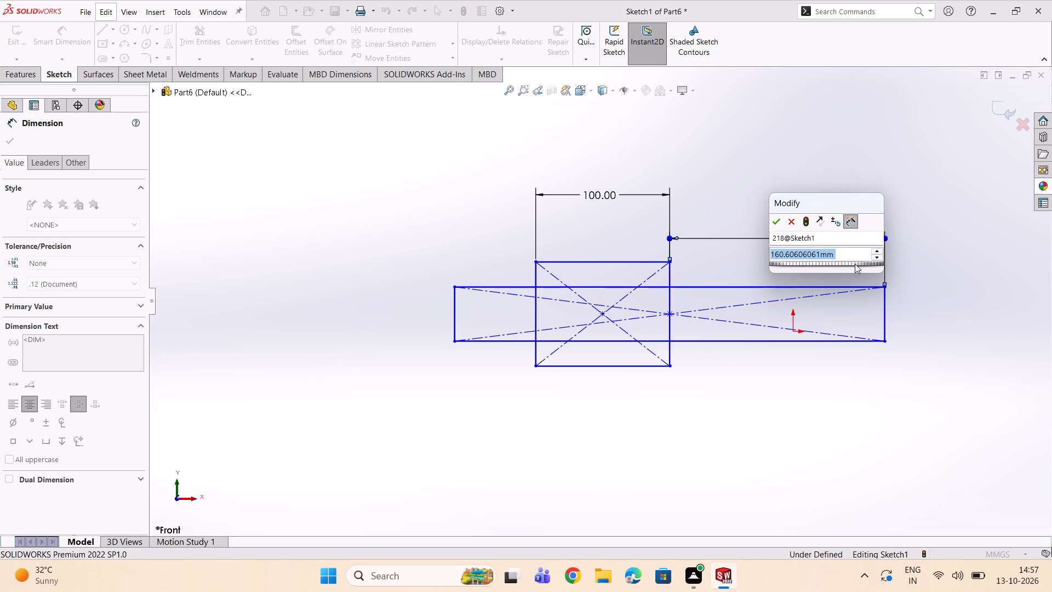
text(21)
key(8)
key(Return)
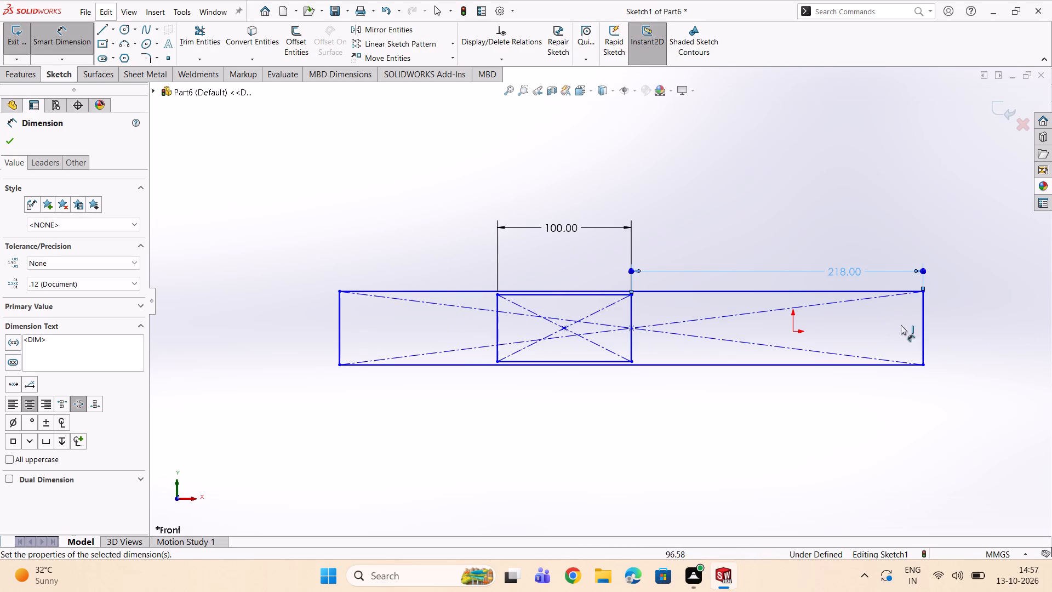
Dimension the long rectangle's right edge to a height of 32 mm.
click(926, 321)
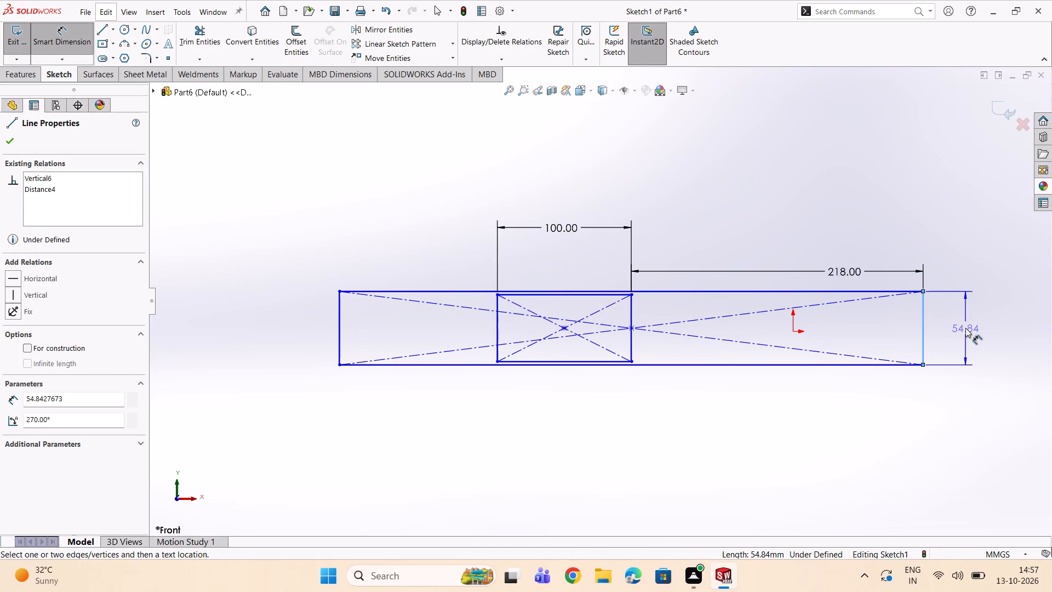
click(965, 328)
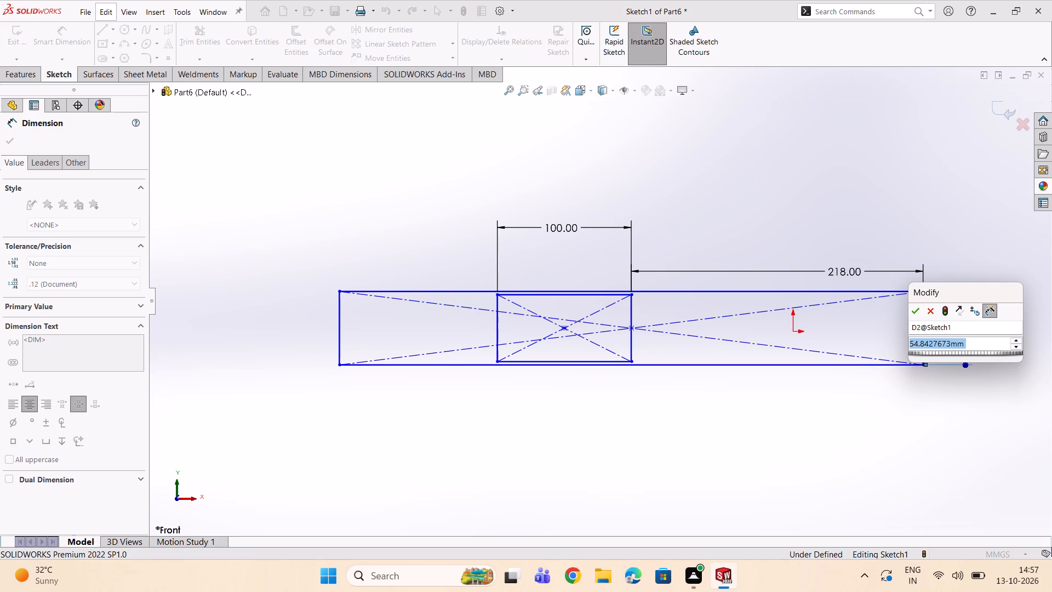
text(32)
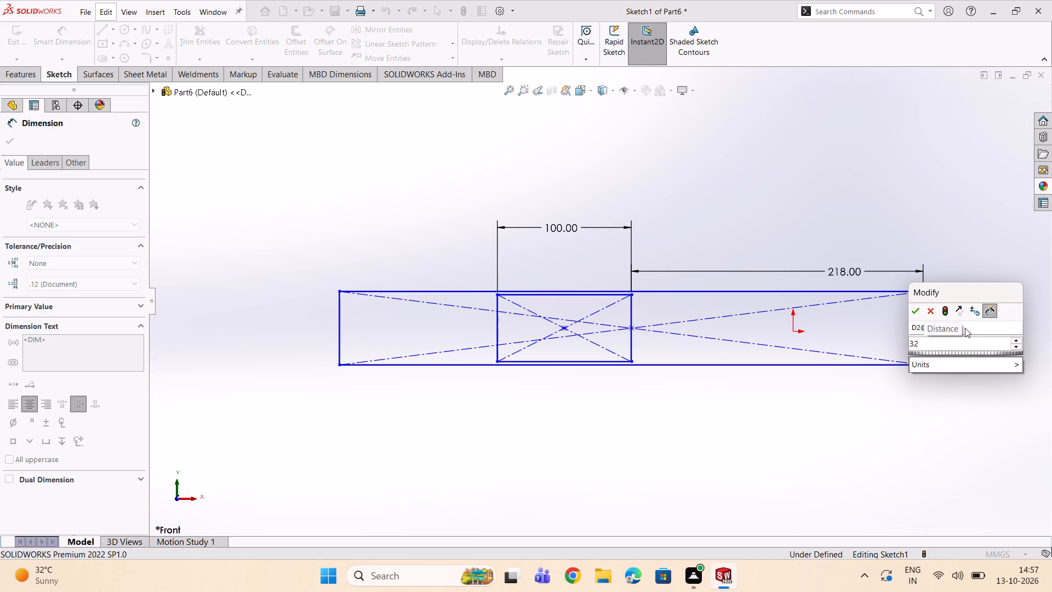
key(Return)
Dimension the distance between the taller rectangle's top and bottom edges as 64 mm.
scroll(799, 324, down, 2)
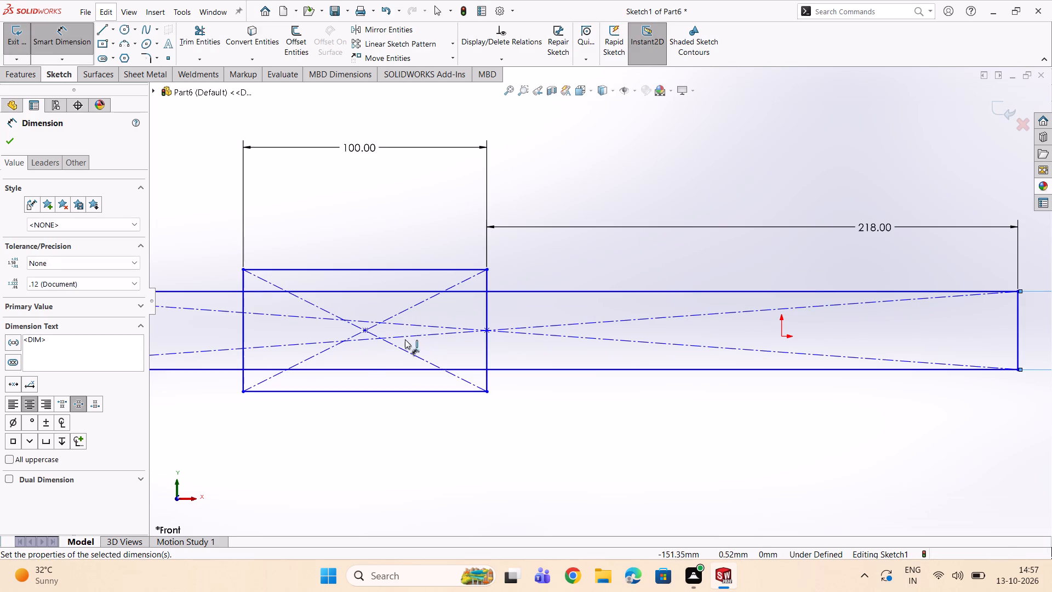
click(357, 270)
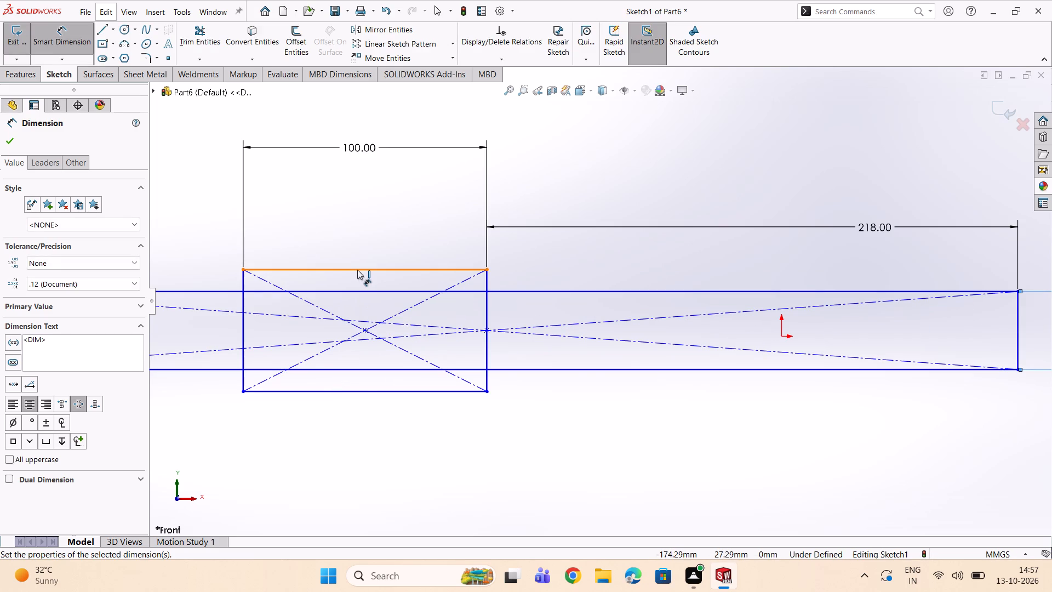
double_click(355, 391)
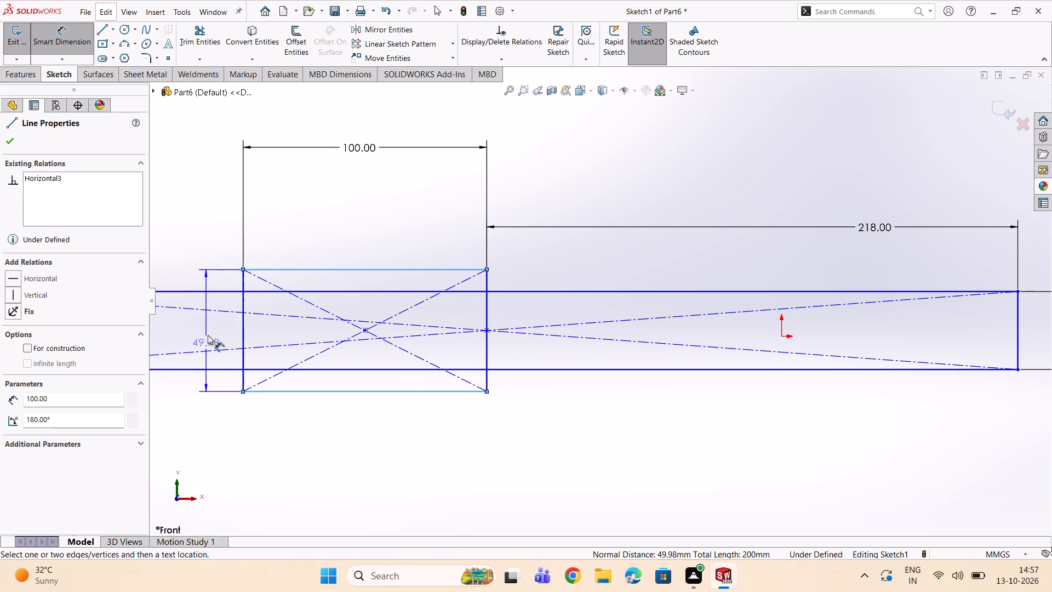
click(208, 335)
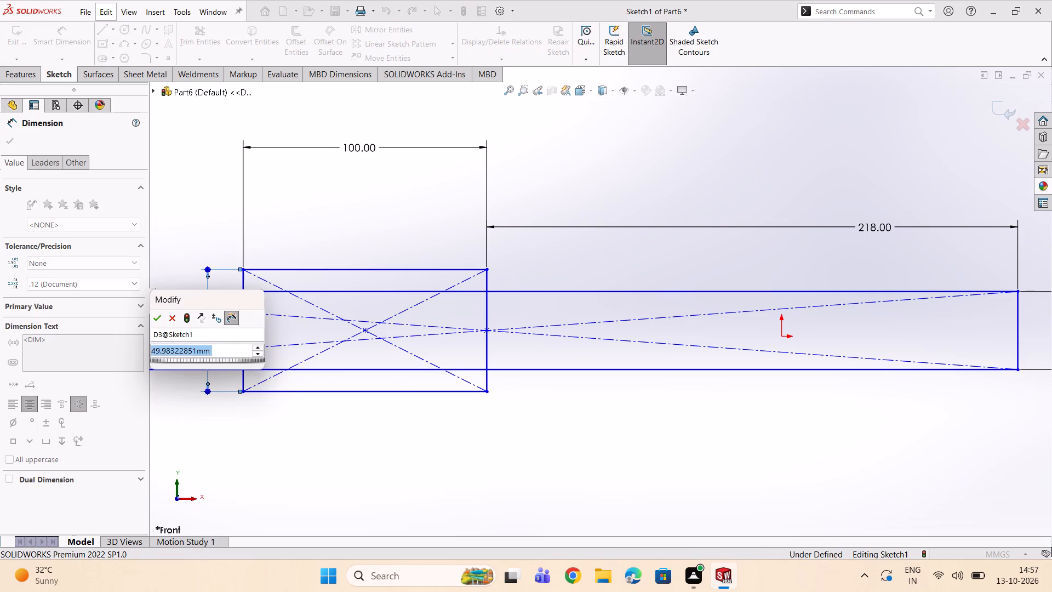
text(64)
key(Return)
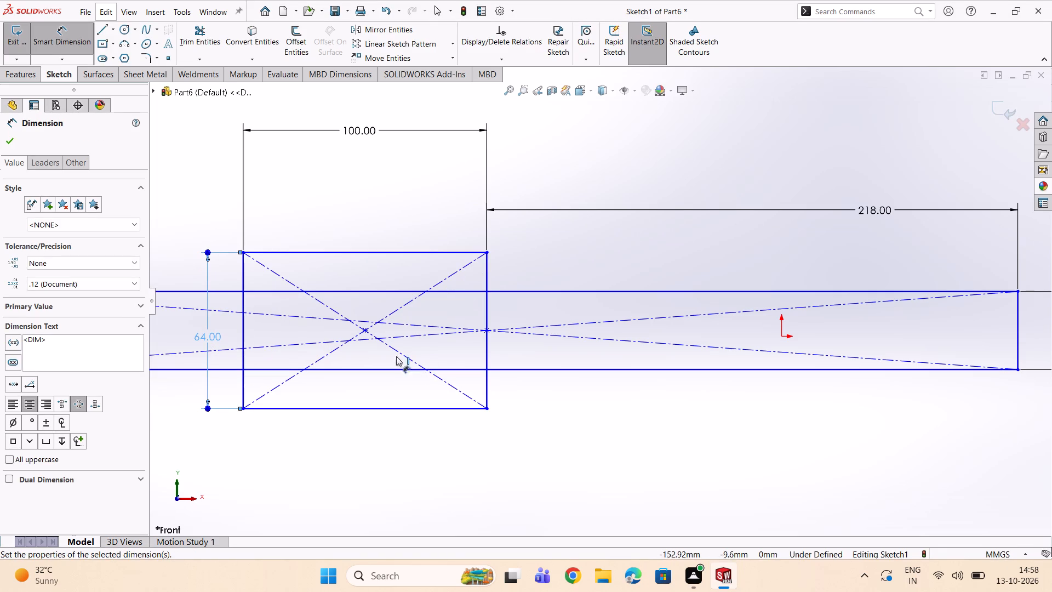
Draw a horizontal line 318 mm long from the midpoint of the long rectangle's right edge to the taller rectangle's left edge.
scroll(220, 301, up, 2)
scroll(385, 289, down, 2)
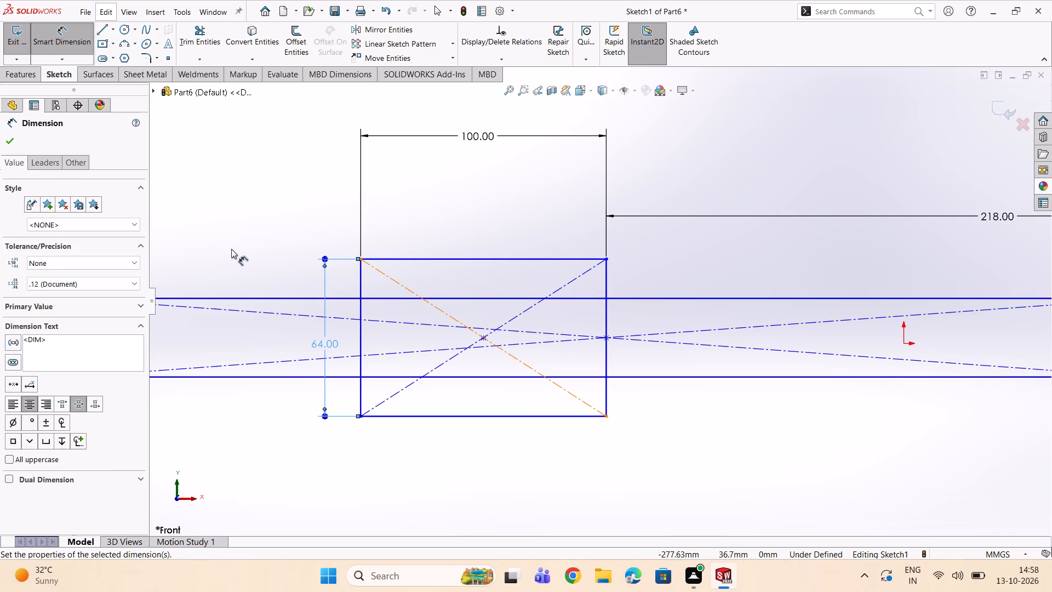
click(237, 251)
scroll(309, 300, up, 2)
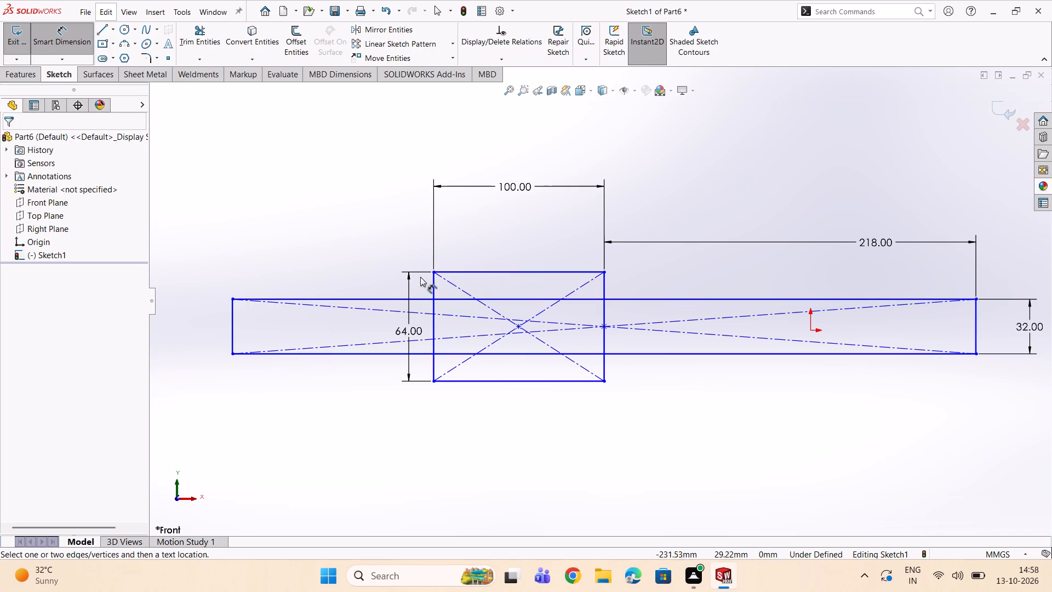
scroll(418, 315, up, 1)
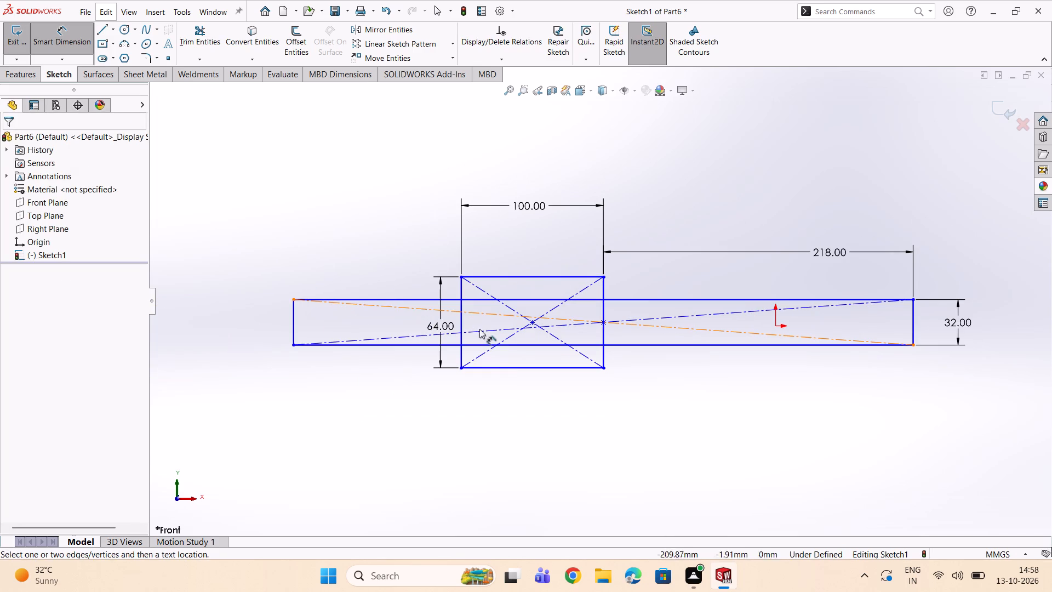
double_click(102, 30)
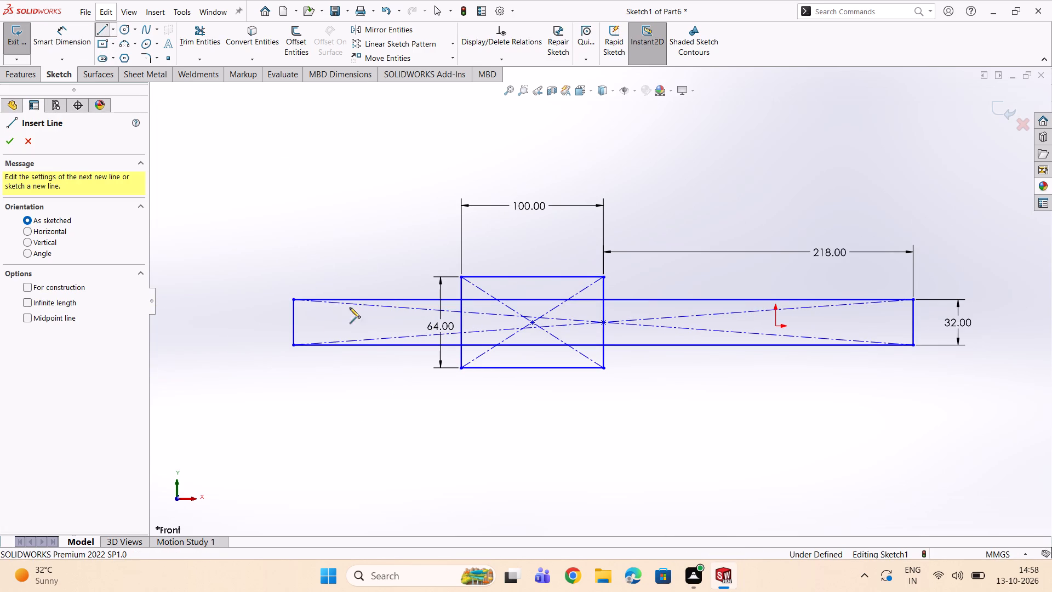
click(277, 323)
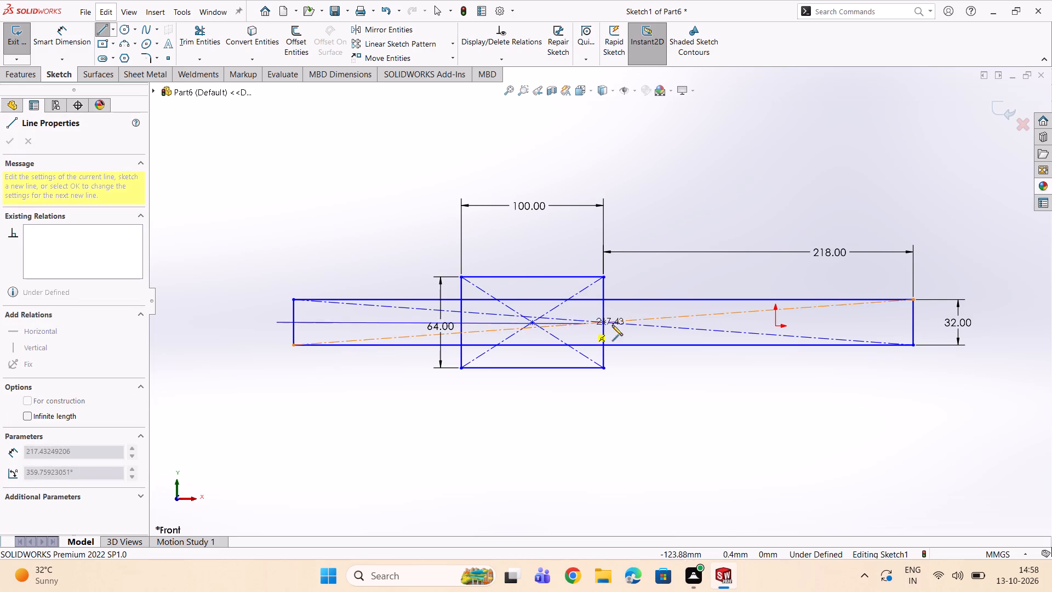
double_click(913, 321)
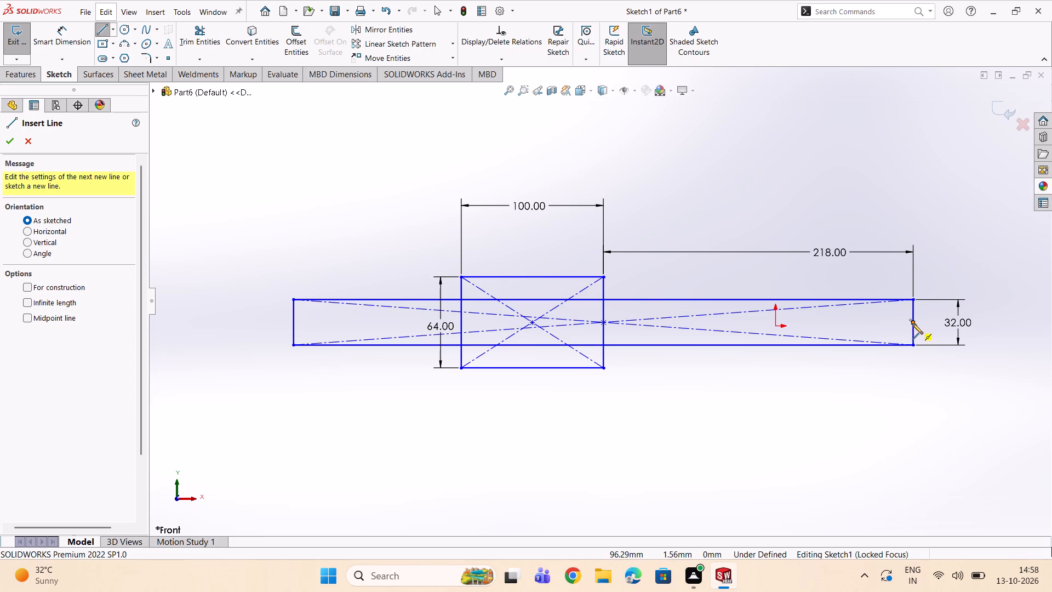
click(913, 323)
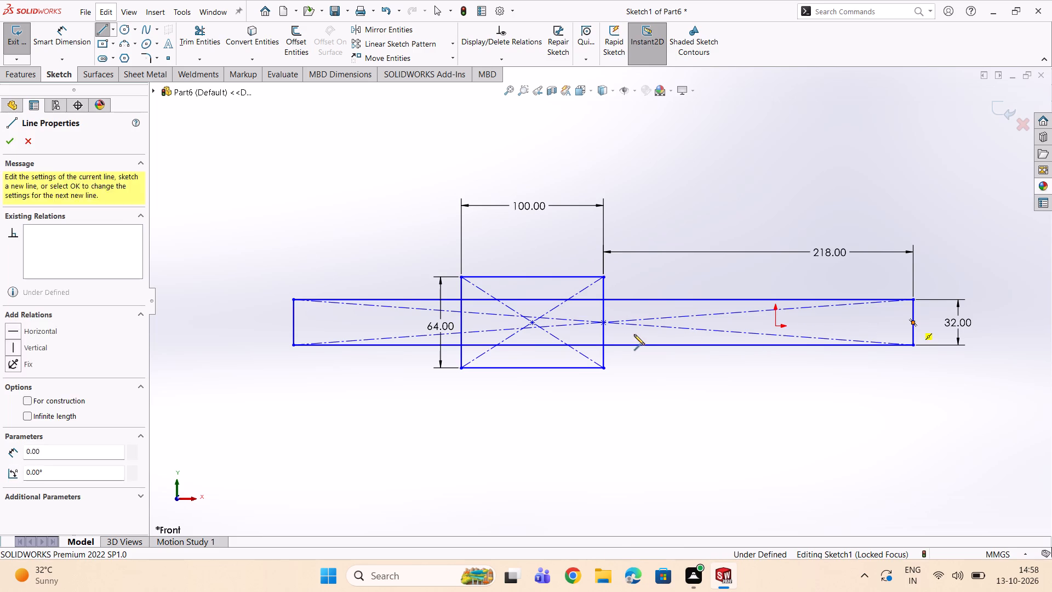
click(458, 321)
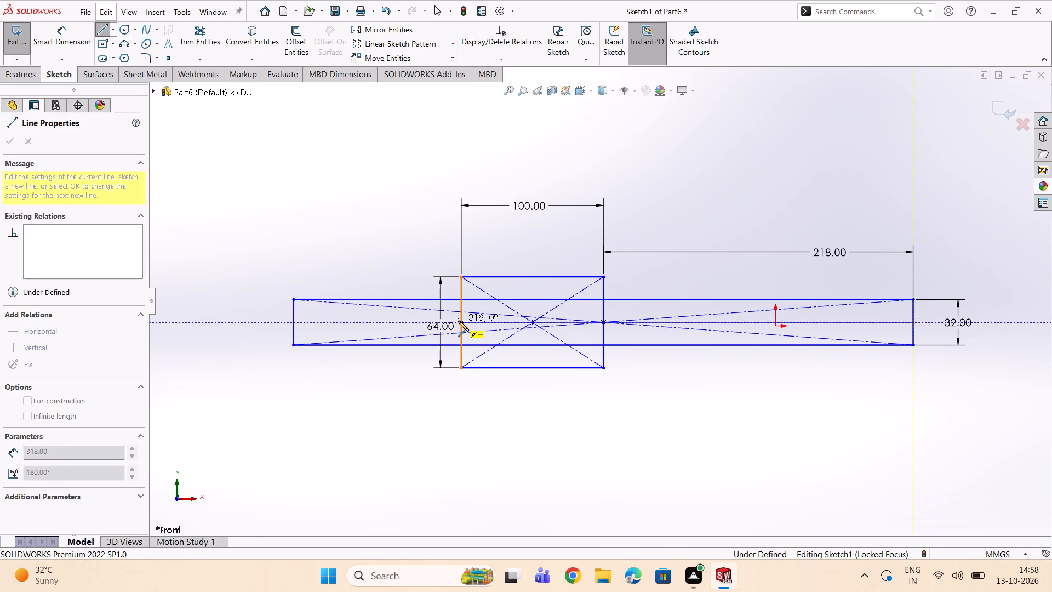
key(Escape)
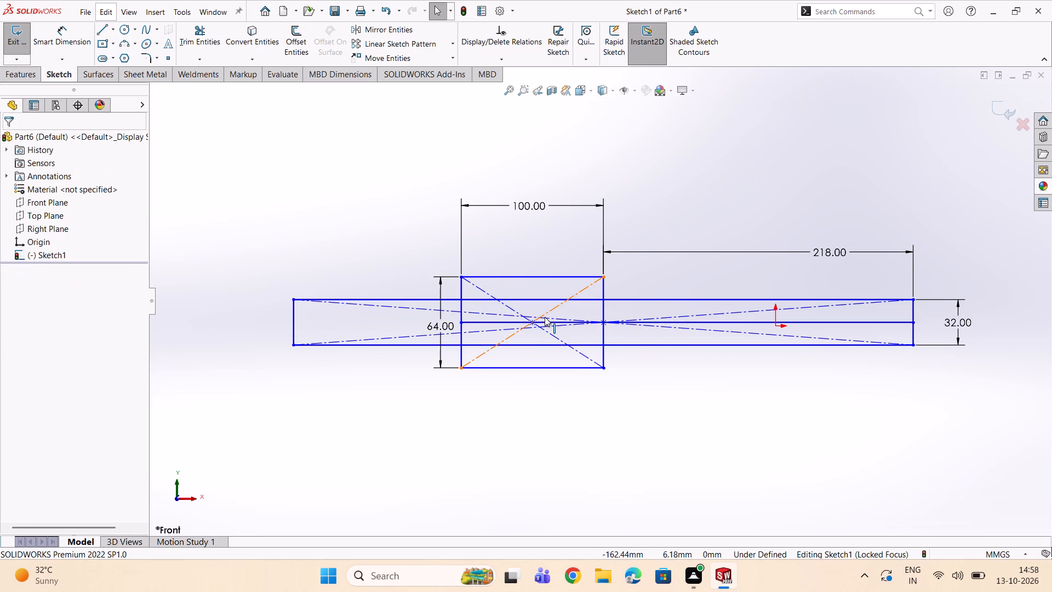
Trim away the part of the long rectangle that extends left of the taller rectangle, including its left edge.
click(196, 36)
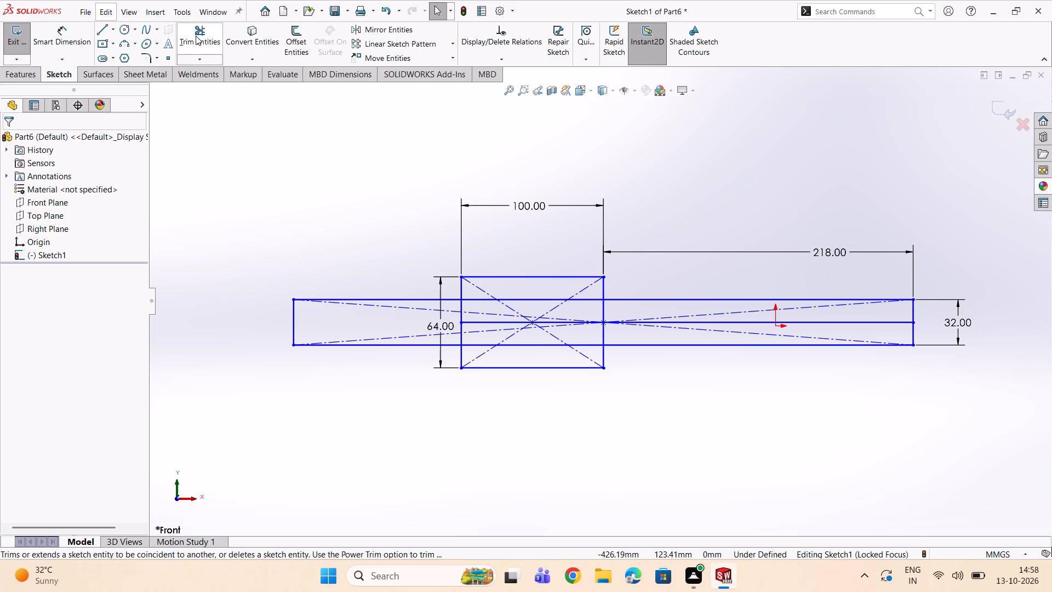
drag(388, 270, 376, 395)
drag(376, 390, 379, 380)
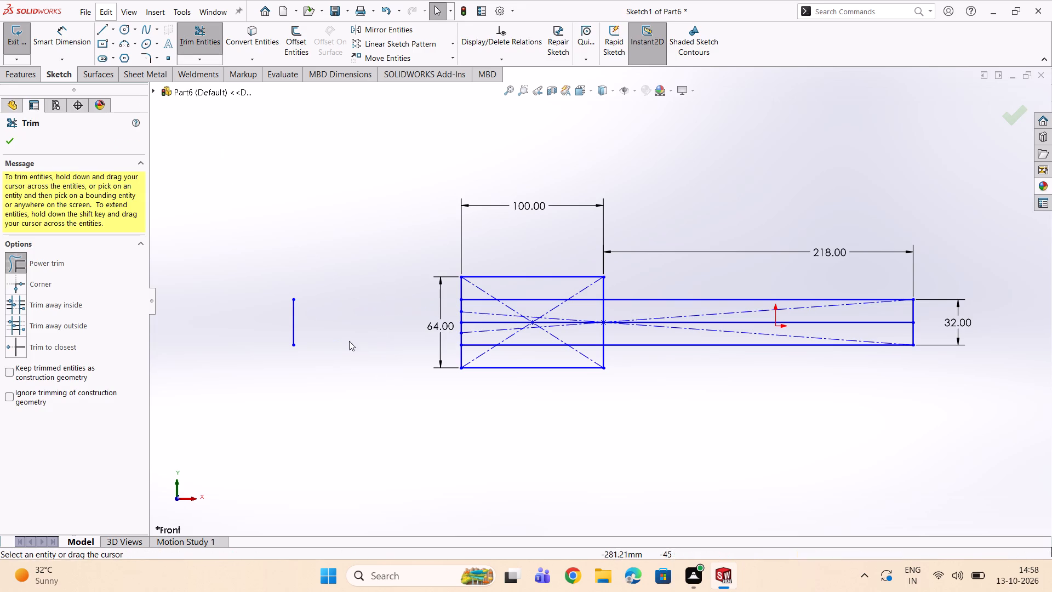
drag(273, 311, 350, 335)
drag(283, 318, 310, 327)
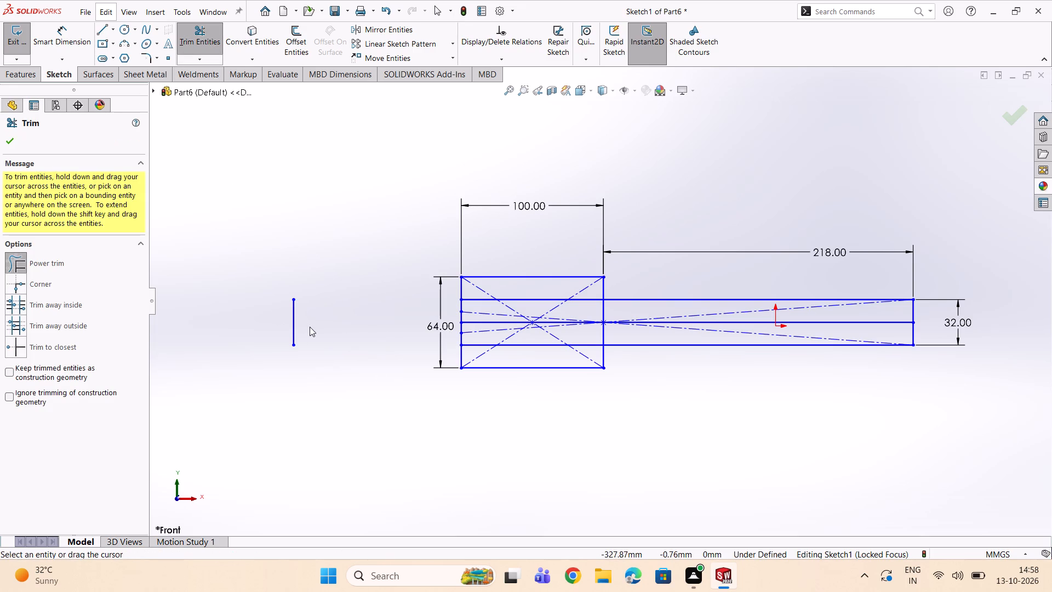
drag(305, 327, 312, 317)
drag(313, 317, 318, 318)
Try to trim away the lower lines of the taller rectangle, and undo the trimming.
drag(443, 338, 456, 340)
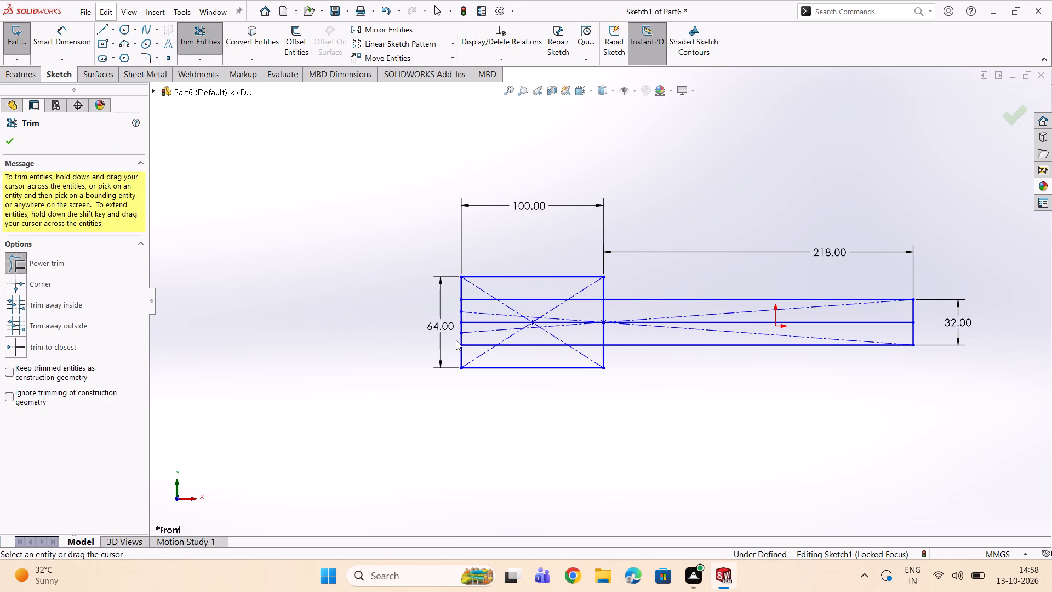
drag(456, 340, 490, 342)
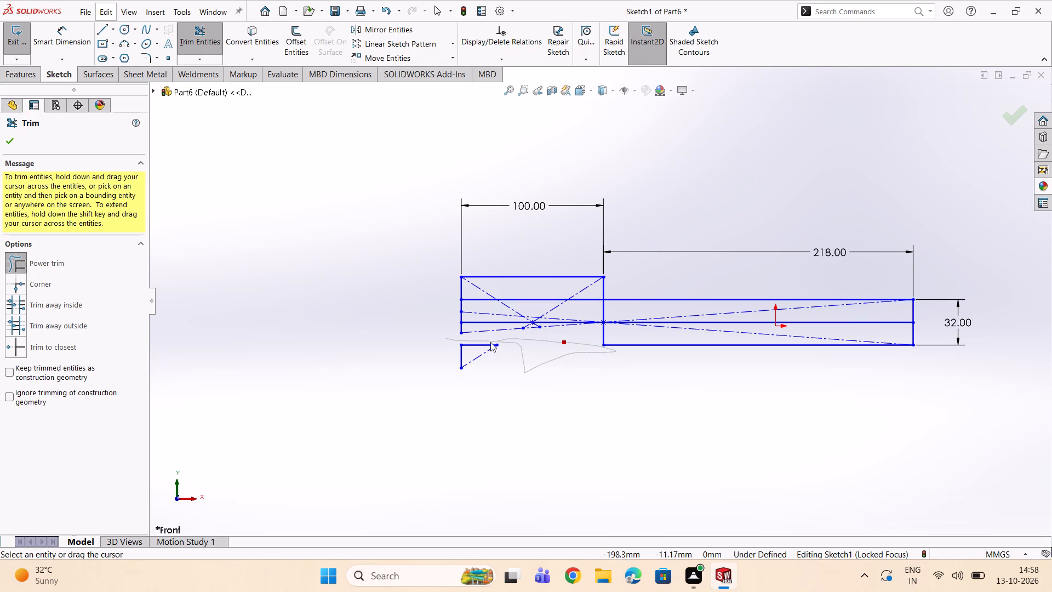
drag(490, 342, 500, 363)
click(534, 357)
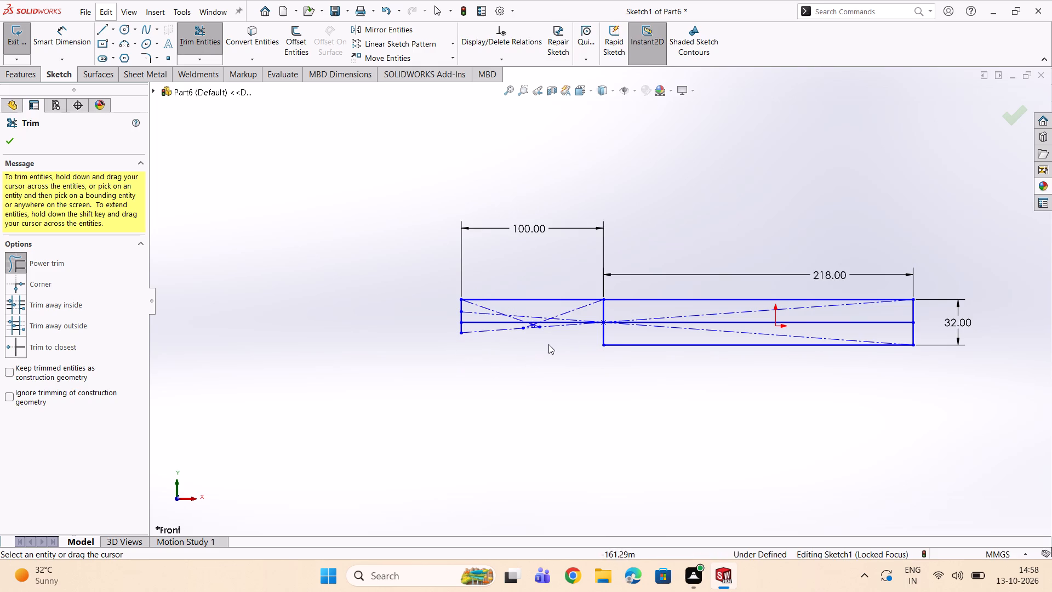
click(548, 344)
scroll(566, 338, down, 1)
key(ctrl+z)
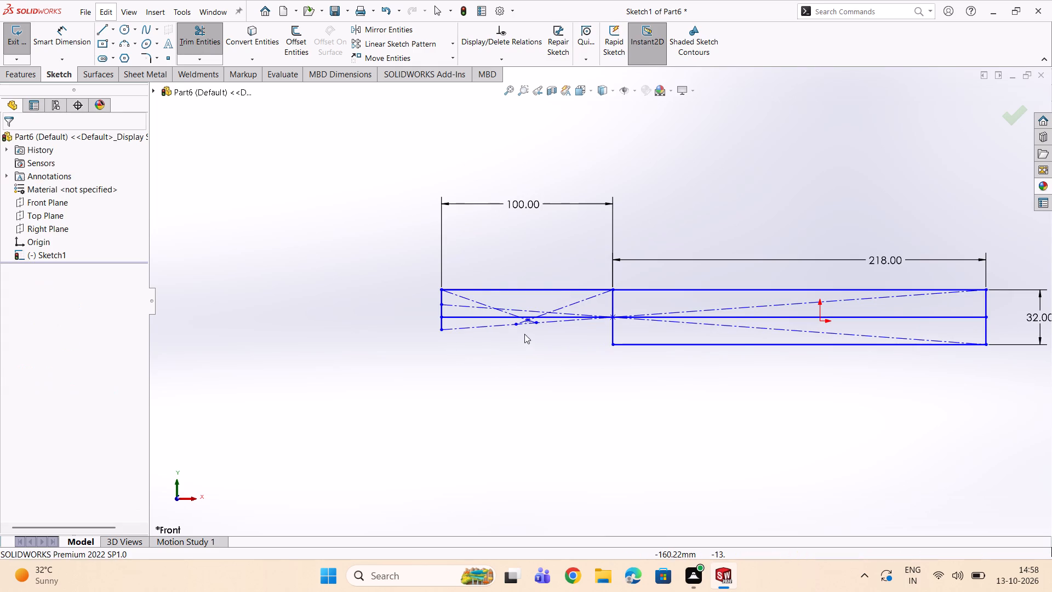
Trim away the long rectangle's top edge where it runs inside the taller rectangle.
scroll(543, 334, down, 2)
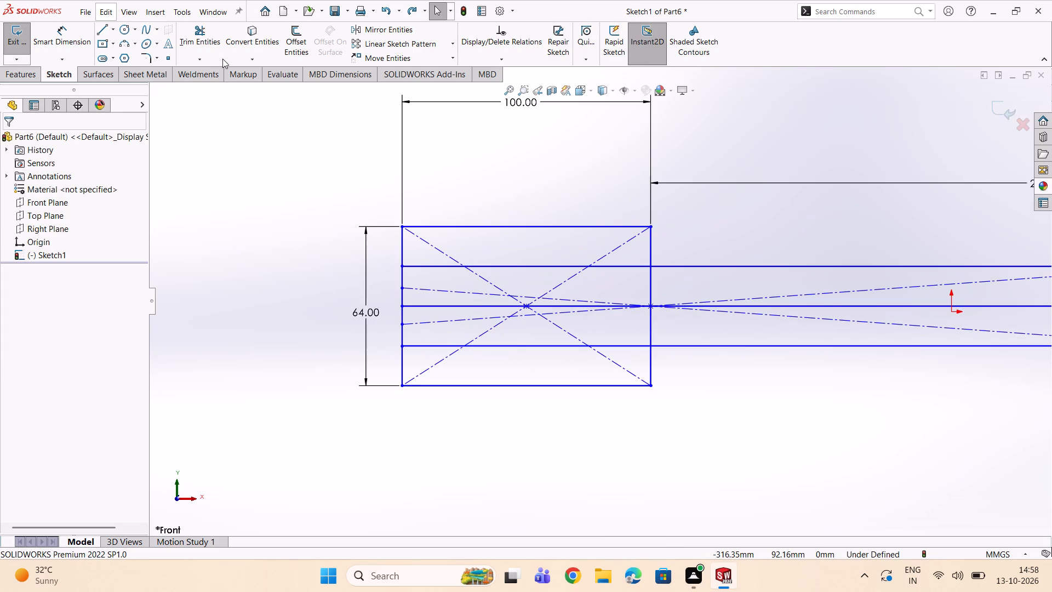
click(187, 41)
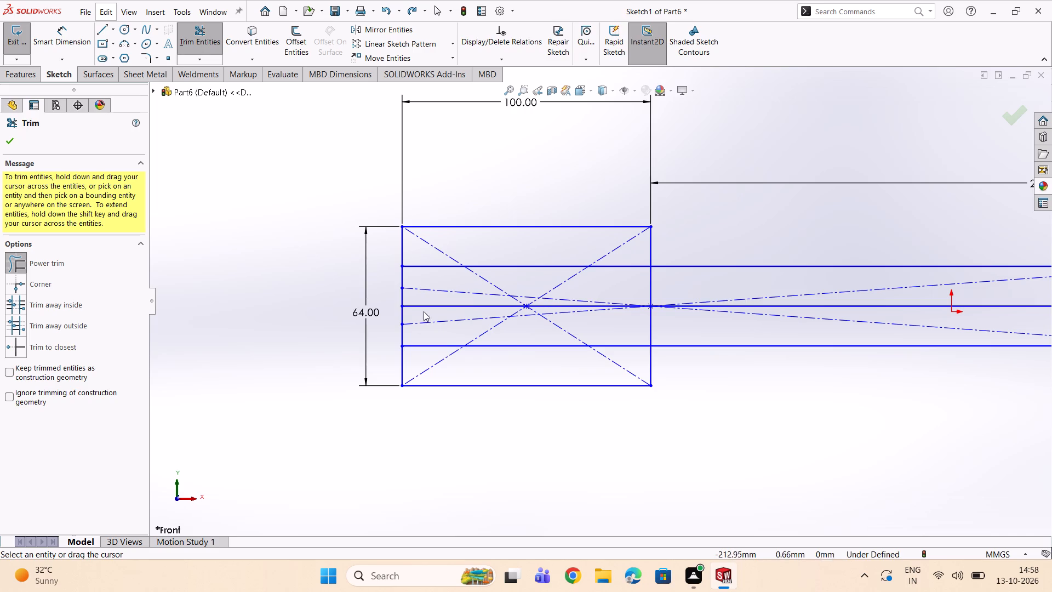
scroll(460, 328, up, 2)
drag(488, 272, 502, 285)
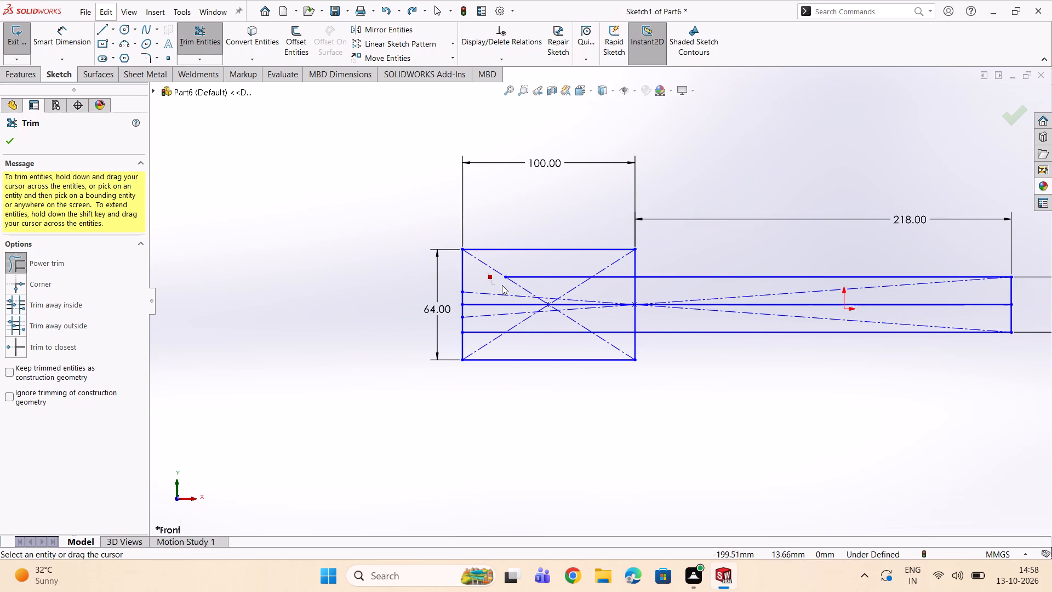
drag(502, 285, 508, 285)
drag(566, 271, 570, 289)
click(581, 289)
click(585, 289)
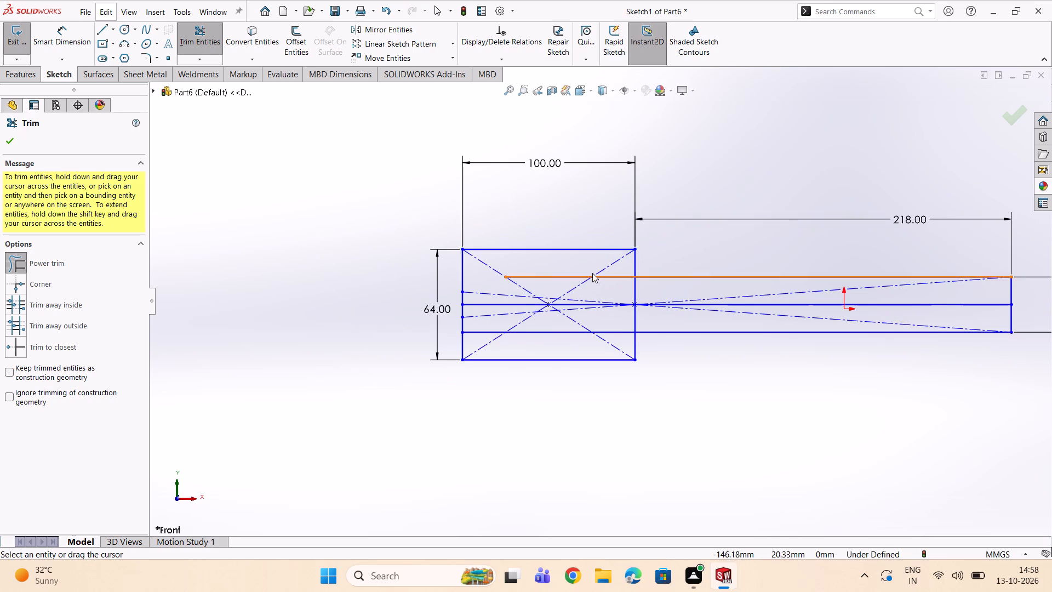
drag(592, 273, 601, 286)
drag(599, 271, 553, 280)
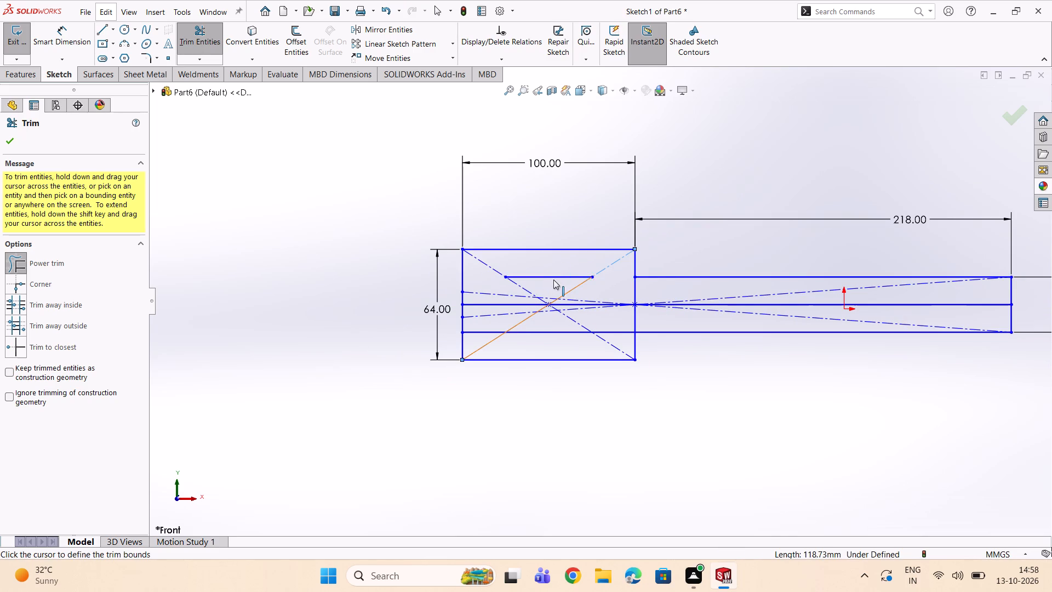
drag(553, 280, 553, 278)
click(544, 275)
click(12, 350)
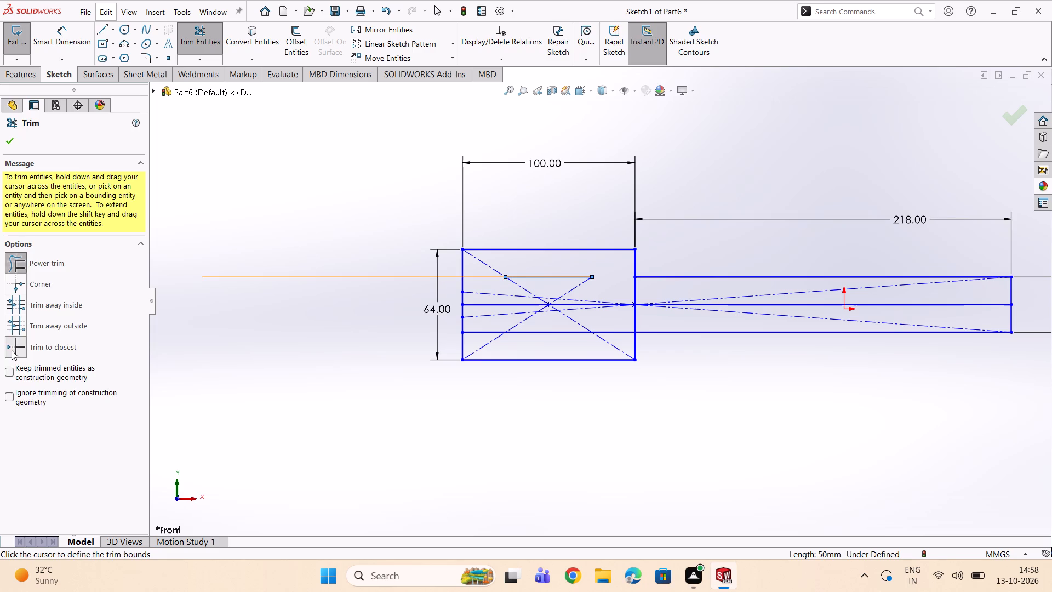
click(521, 280)
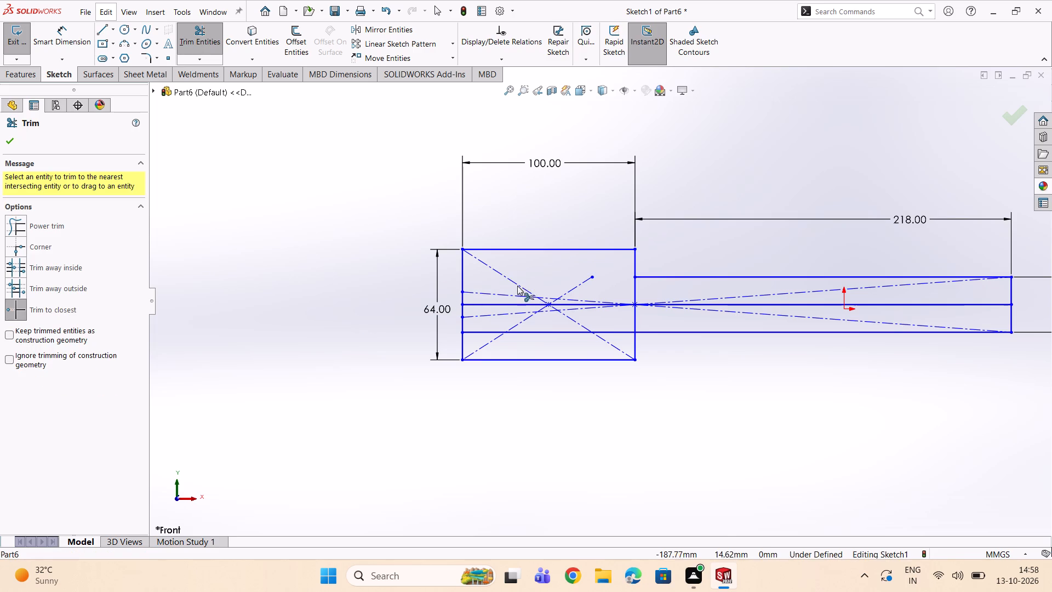
Trim back the upper parts of the construction diagonals inside the taller rectangle.
click(513, 288)
click(516, 285)
click(521, 295)
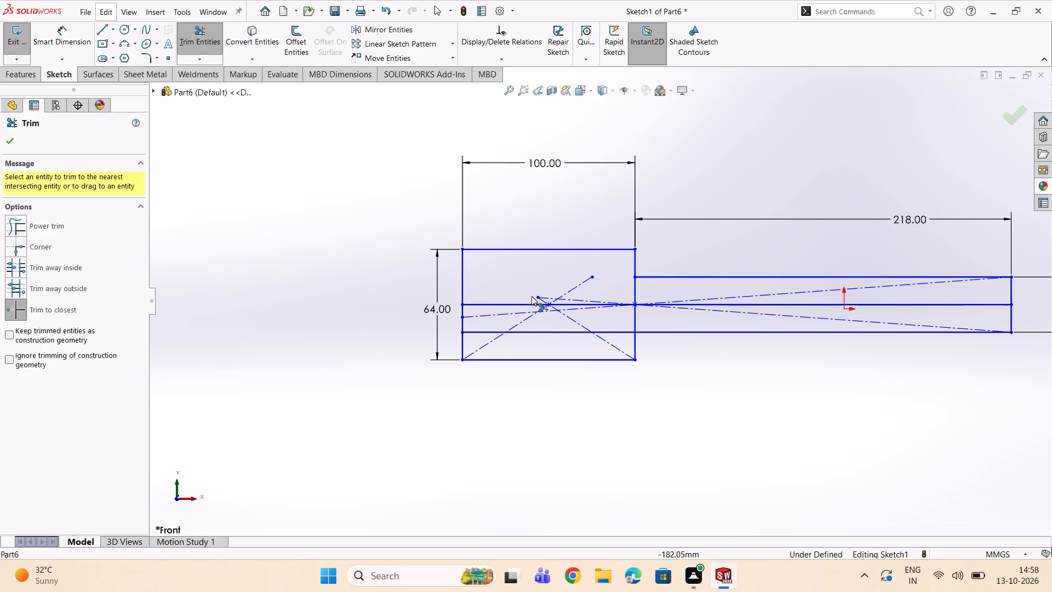
click(571, 294)
click(571, 291)
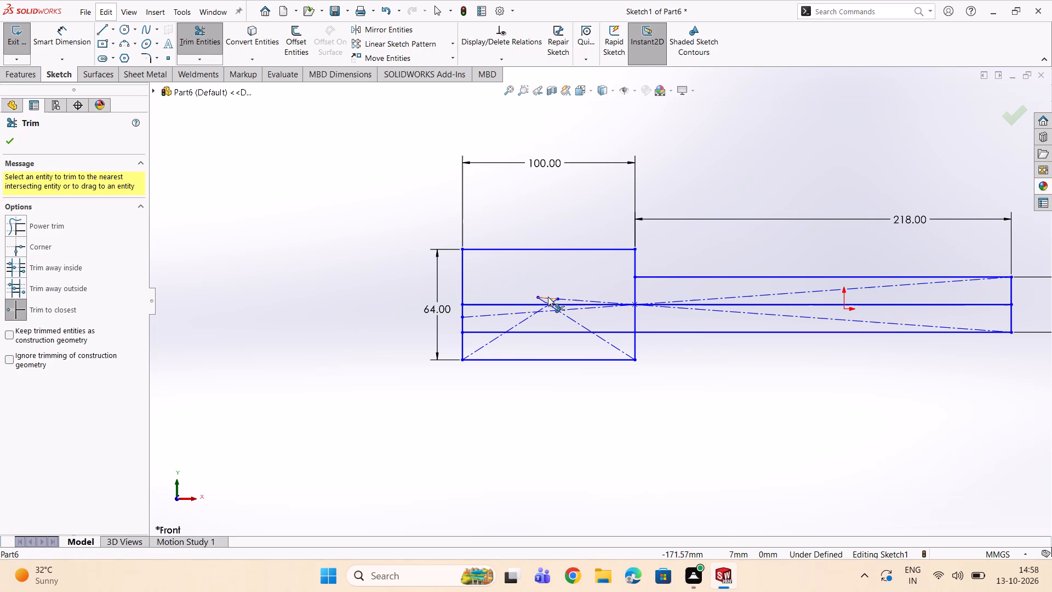
Trim away the long rectangle's bottom edge inside the taller rectangle, along with the construction diagonal portions crossing it.
scroll(547, 305, down, 5)
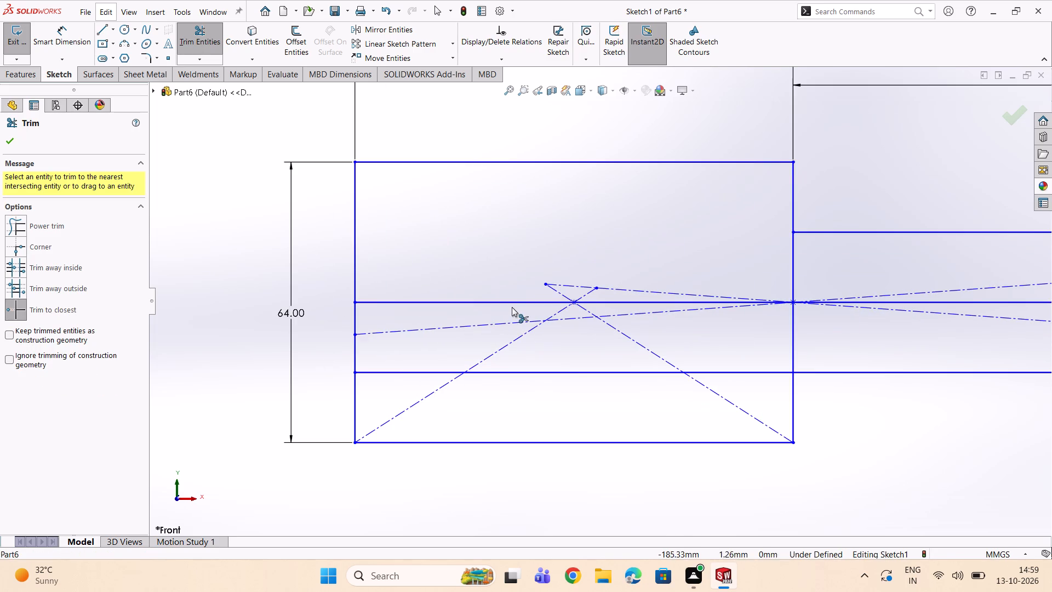
click(494, 373)
click(439, 373)
click(449, 381)
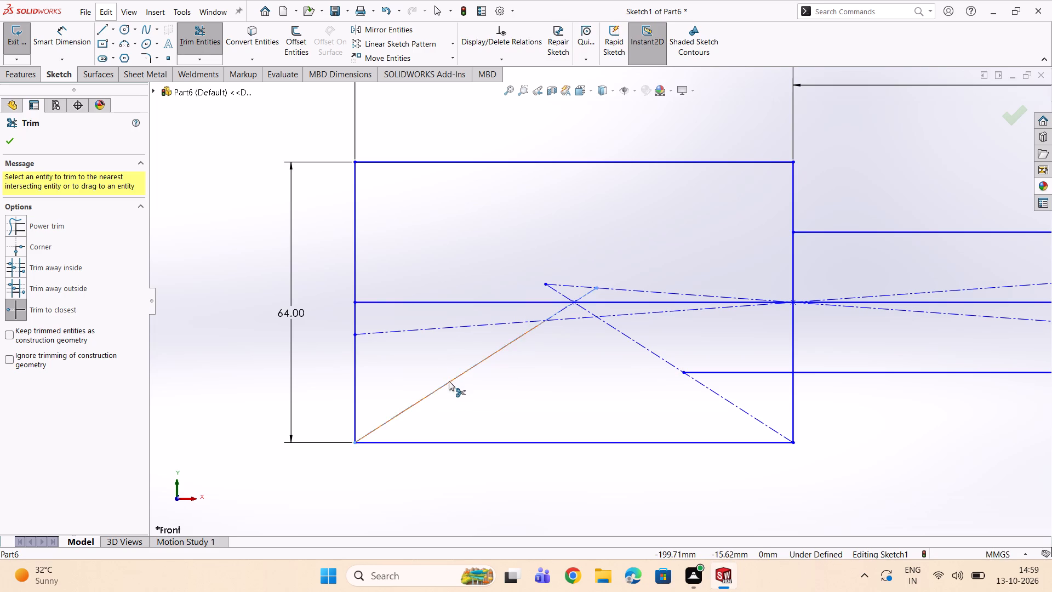
click(621, 332)
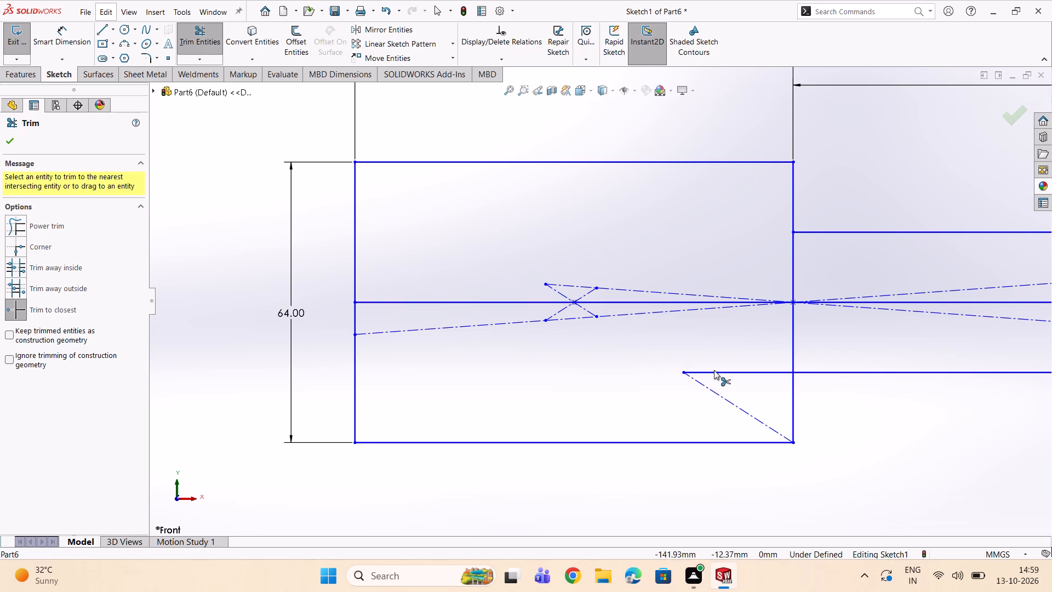
double_click(721, 376)
click(723, 373)
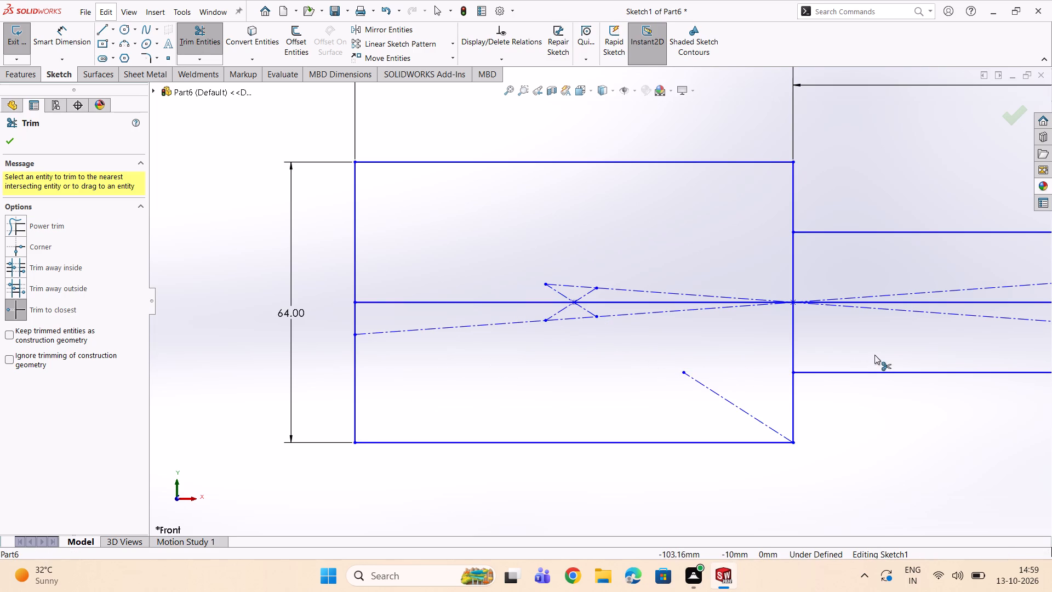
Trim away the taller rectangle's bottom edge and the part of its left edge below the horizontal centre line.
scroll(874, 355, up, 4)
scroll(786, 350, up, 3)
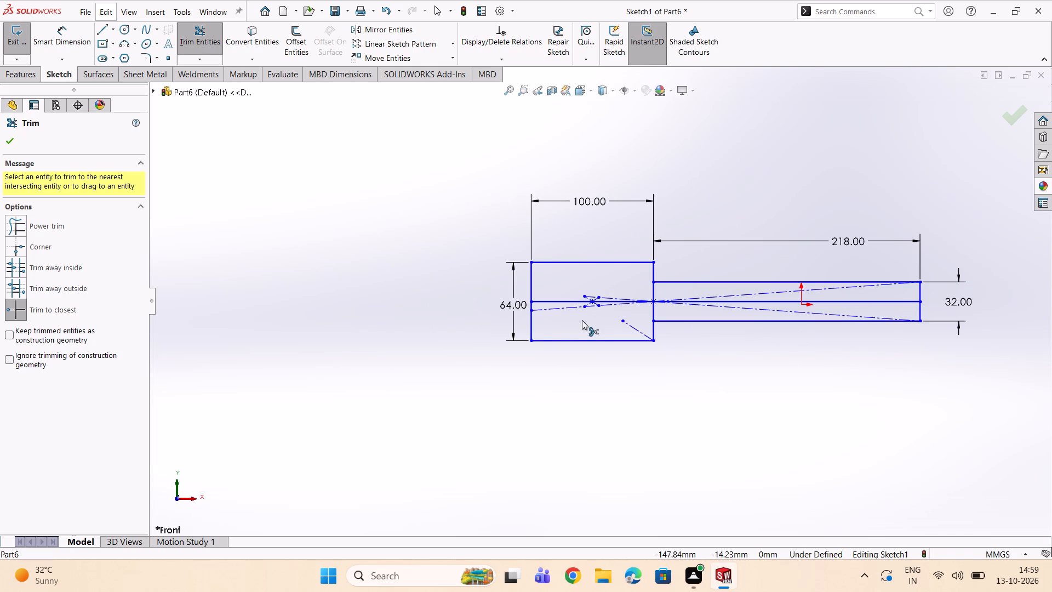
click(533, 325)
scroll(533, 318, down, 2)
click(564, 299)
scroll(550, 300, down, 6)
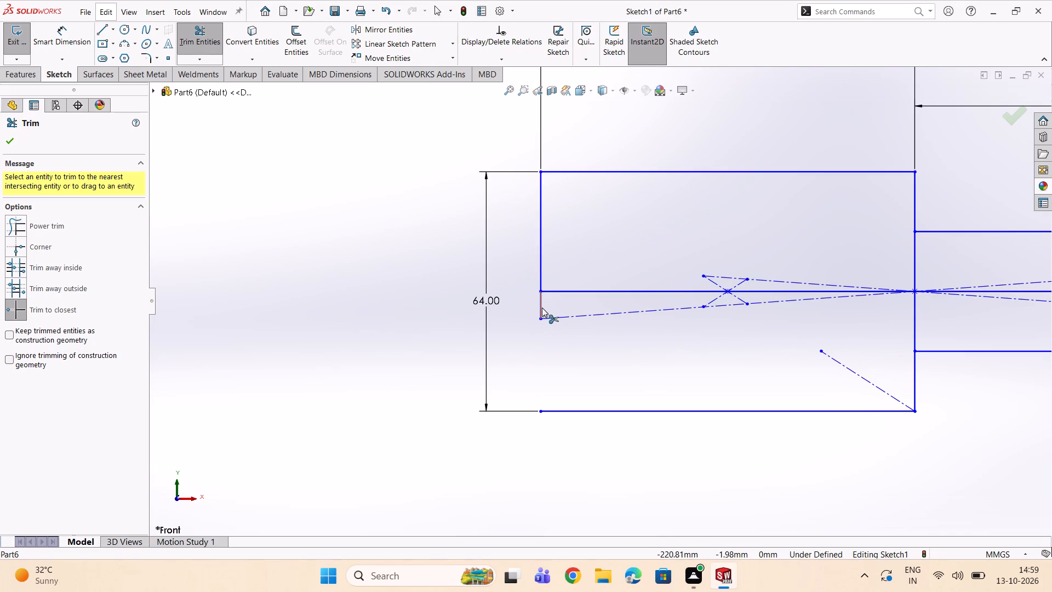
double_click(542, 308)
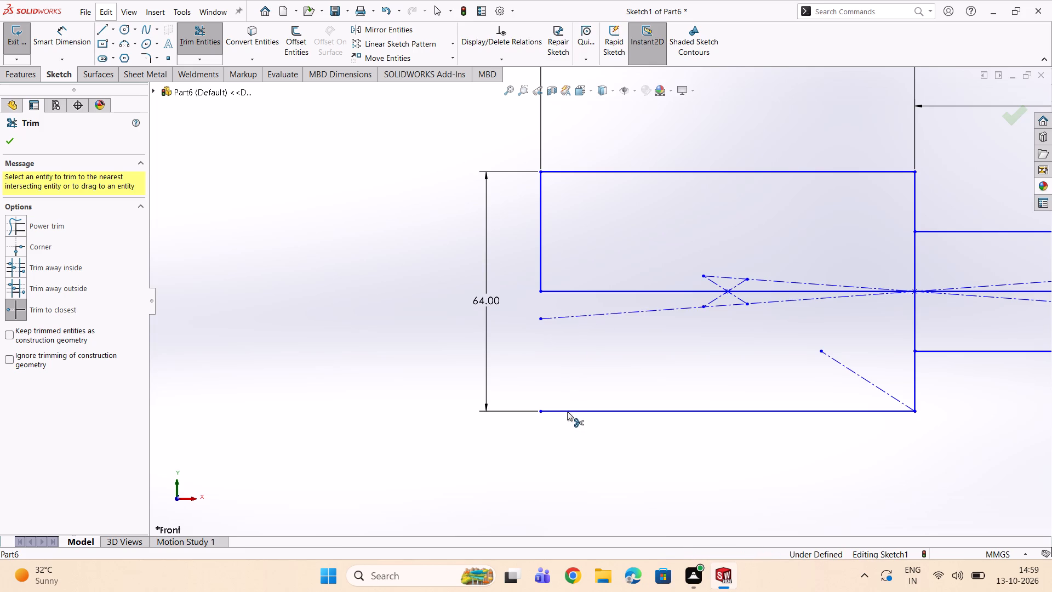
click(576, 409)
Trim away the taller rectangle's right edge below the centre line and the long rectangle's remaining bottom edge.
scroll(890, 352, up, 3)
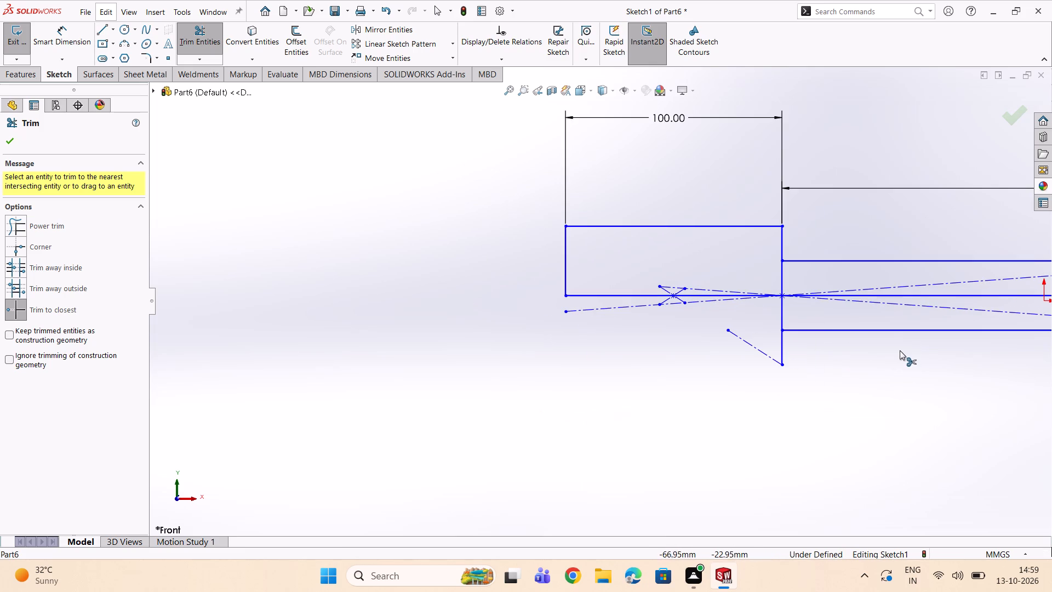
scroll(838, 329, down, 3)
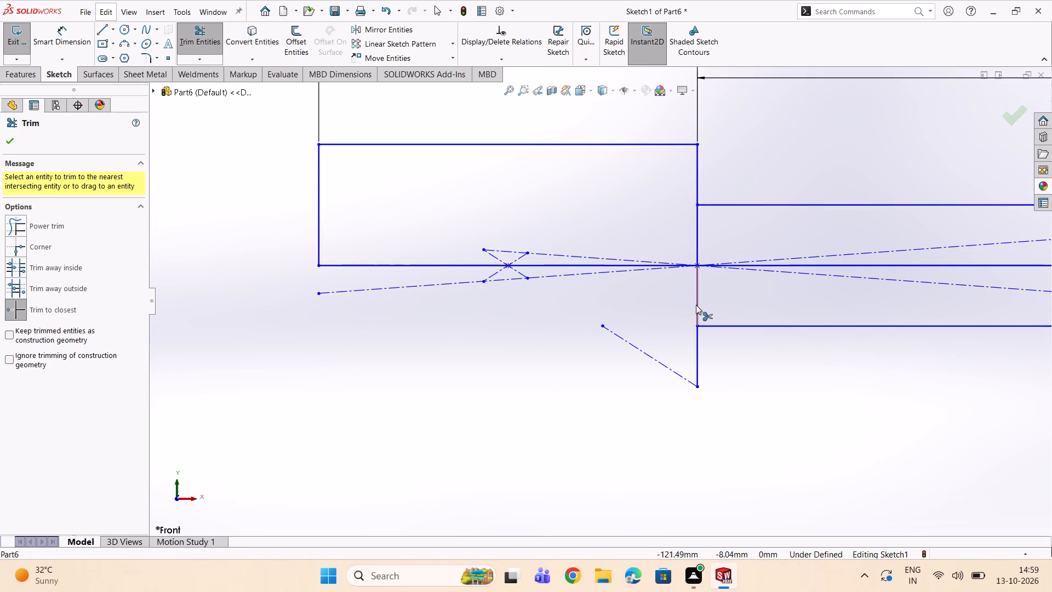
click(696, 305)
click(547, 299)
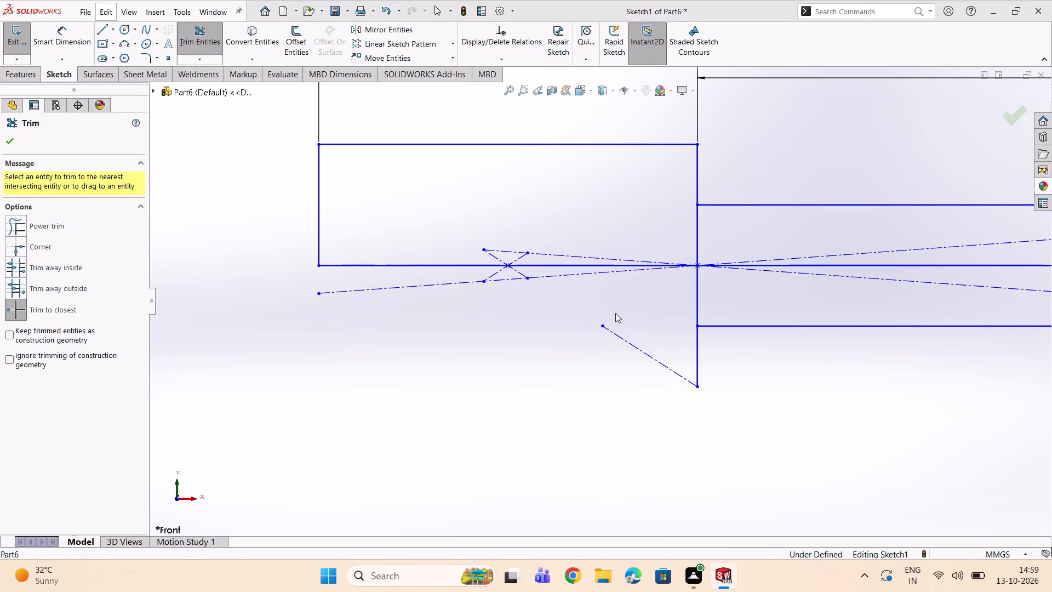
triple_click(697, 358)
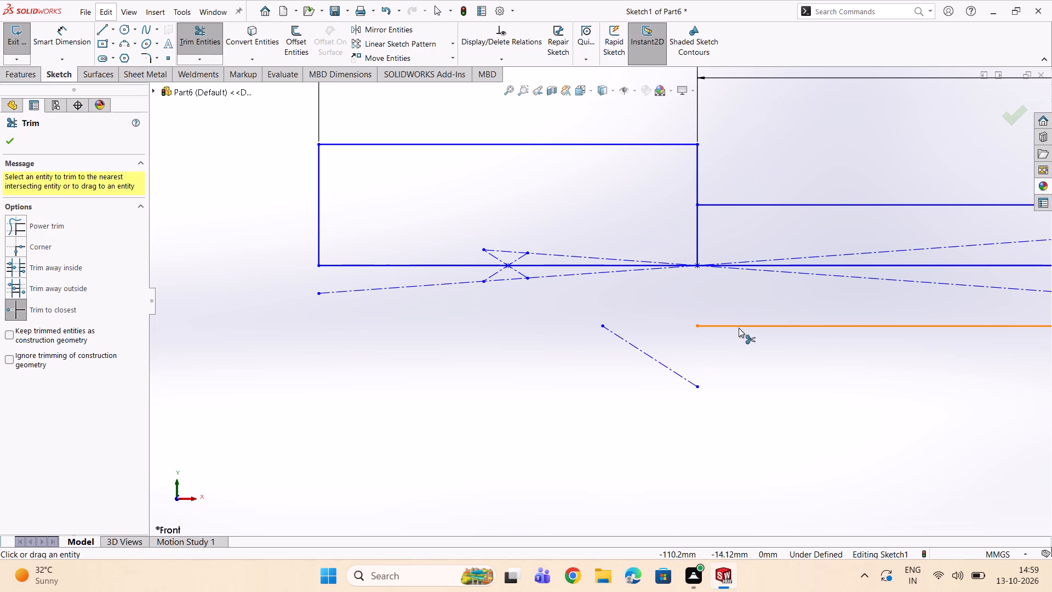
click(739, 328)
Trim the long rectangle's right edge below the centre line, accepting deletion of its midpoint relation, and finish trimming.
scroll(747, 323, up, 4)
scroll(802, 305, up, 3)
scroll(800, 300, down, 3)
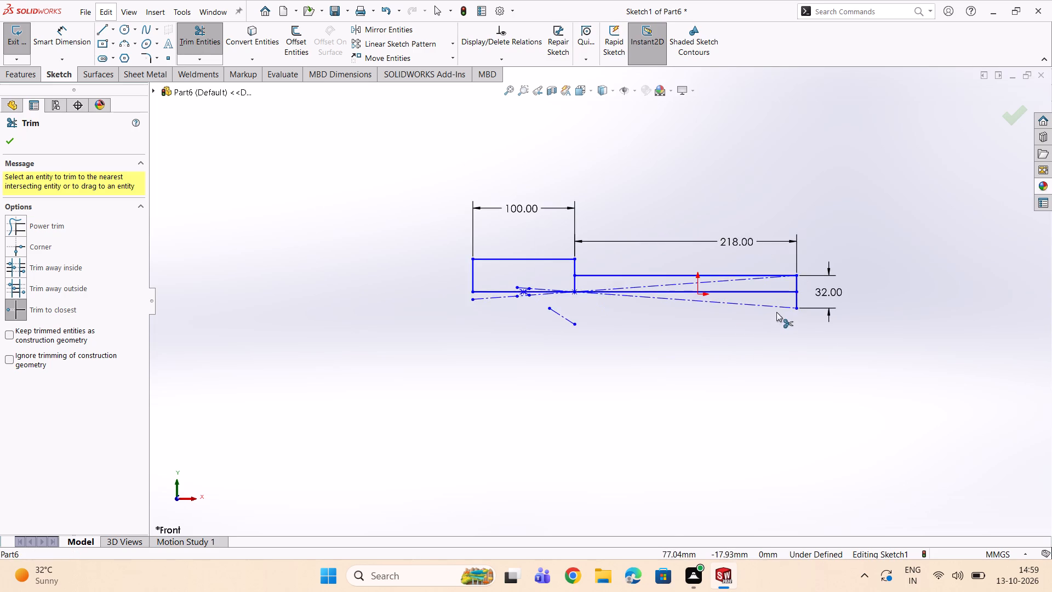
scroll(776, 312, down, 4)
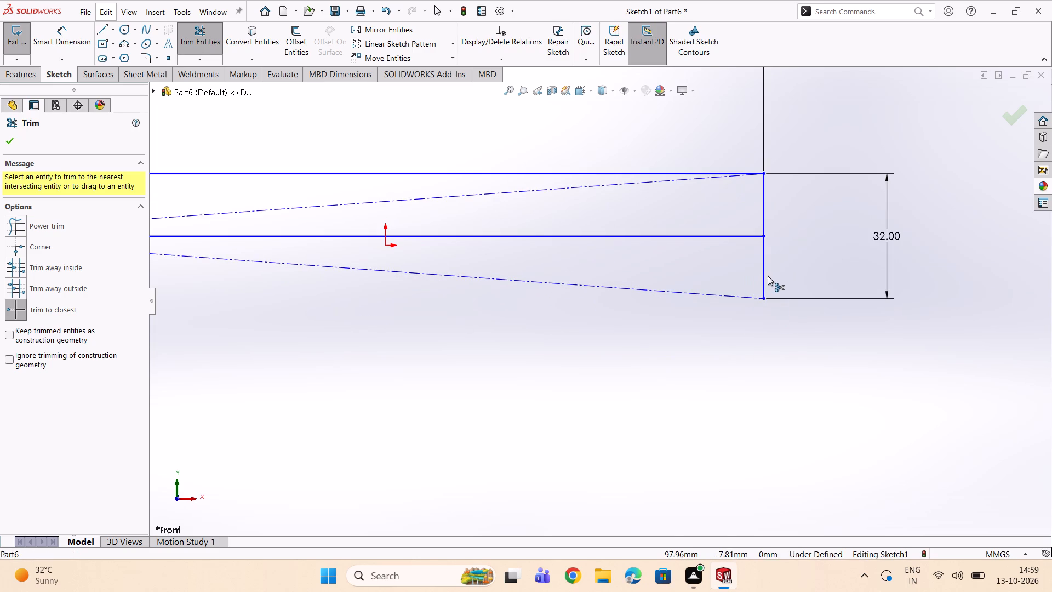
double_click(765, 282)
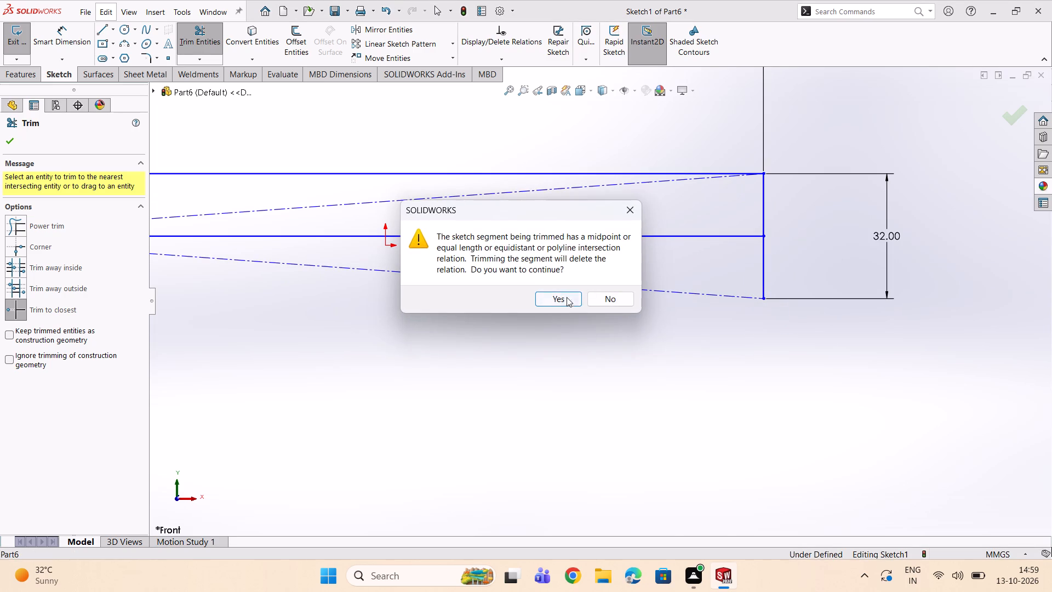
double_click(563, 299)
scroll(691, 285, up, 2)
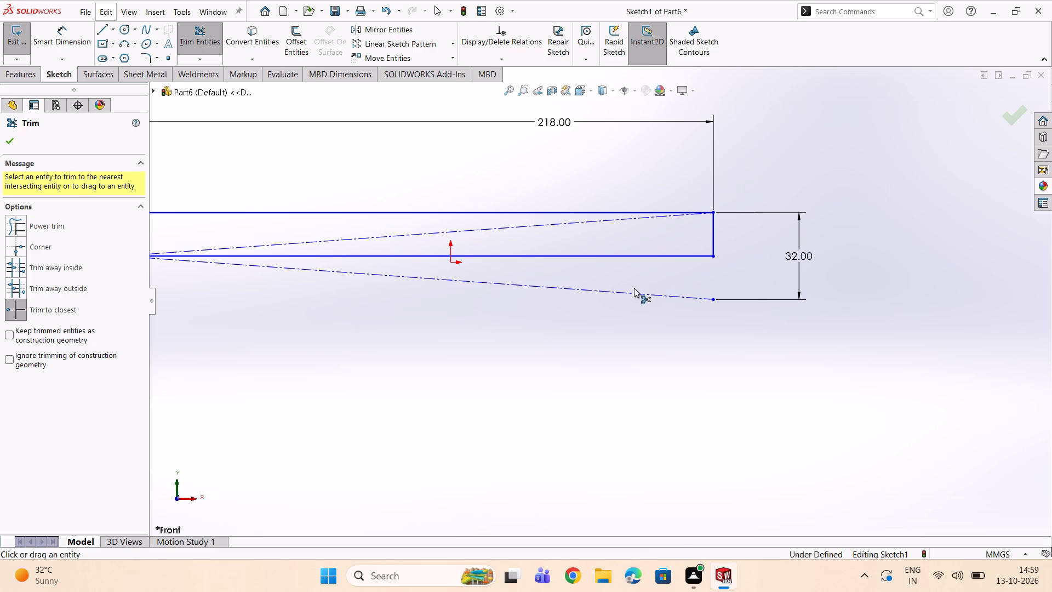
scroll(409, 236, up, 5)
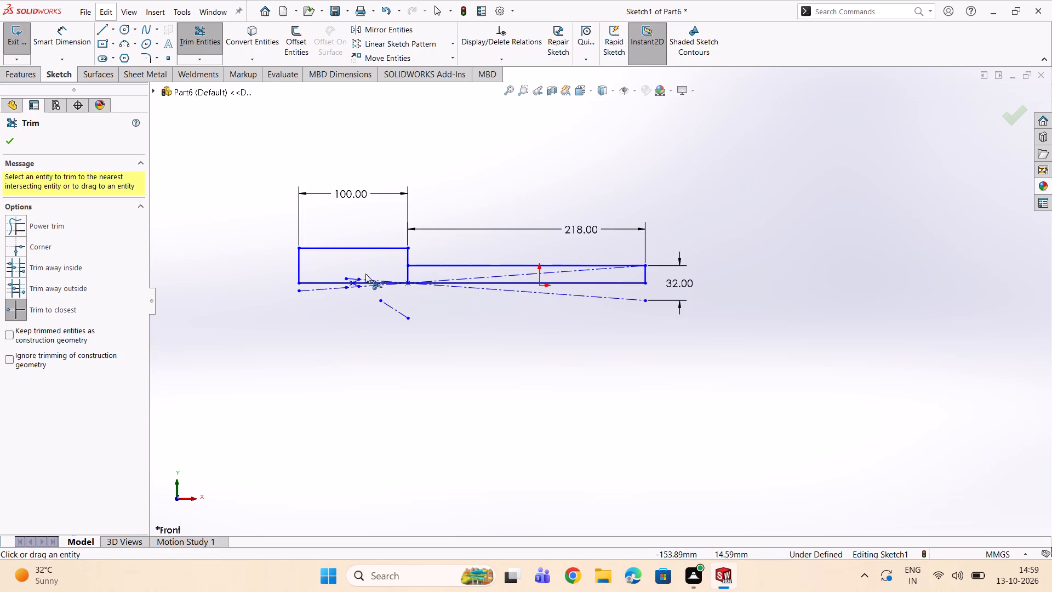
scroll(355, 283, down, 5)
scroll(414, 288, down, 3)
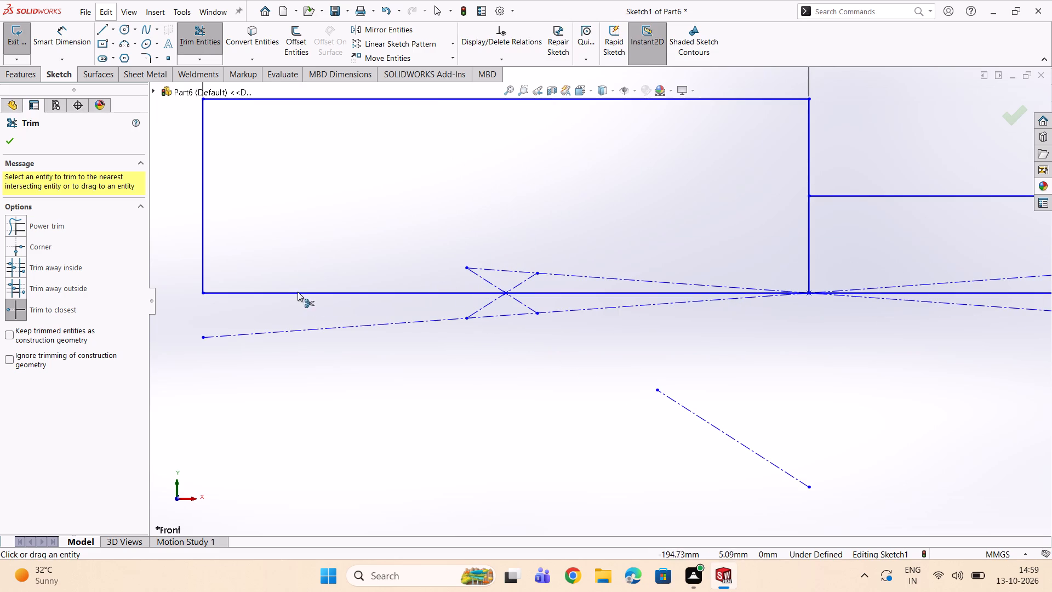
click(9, 144)
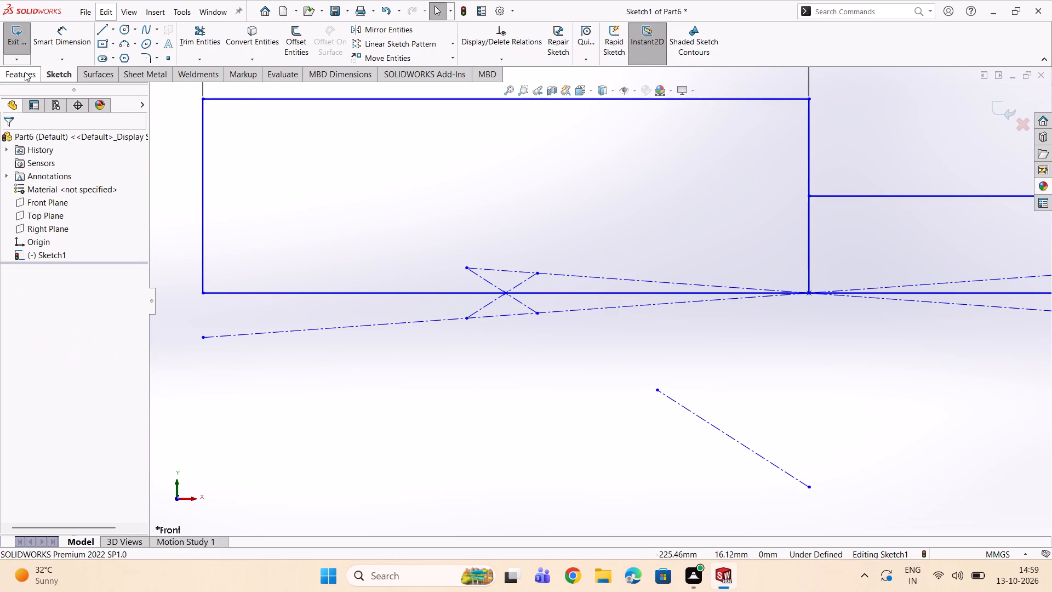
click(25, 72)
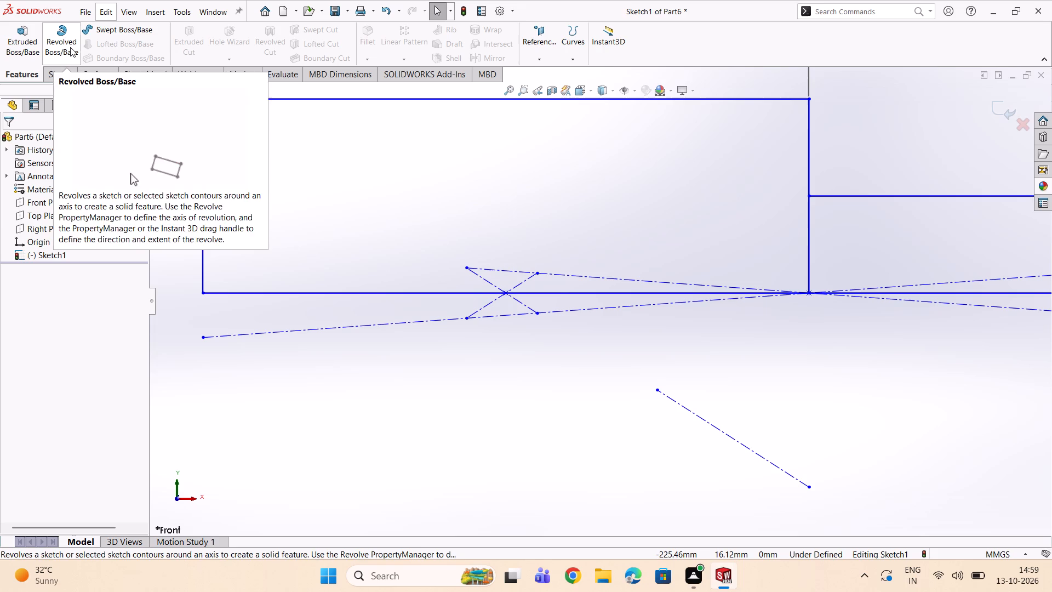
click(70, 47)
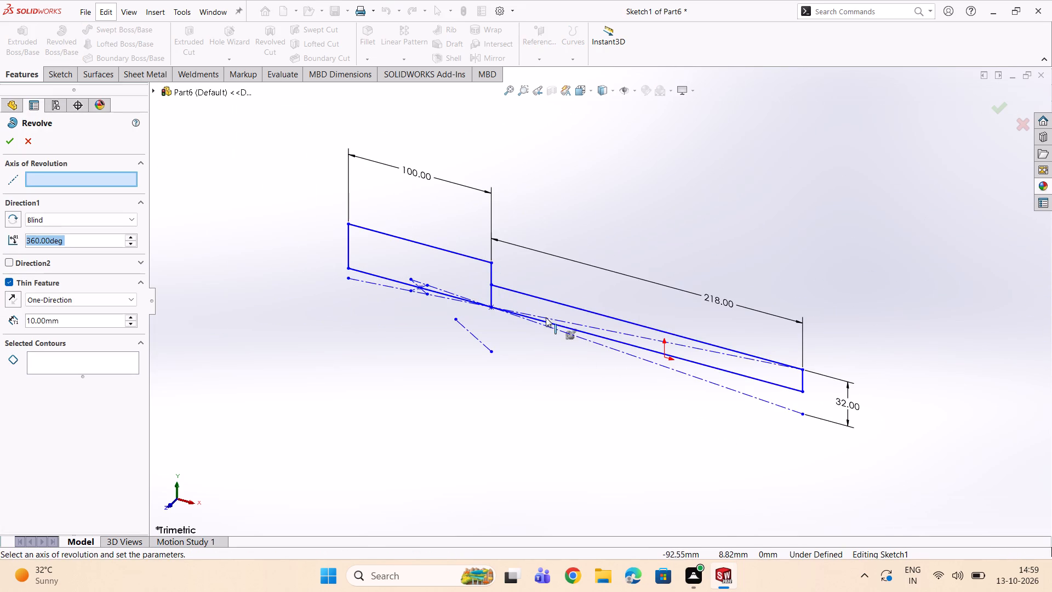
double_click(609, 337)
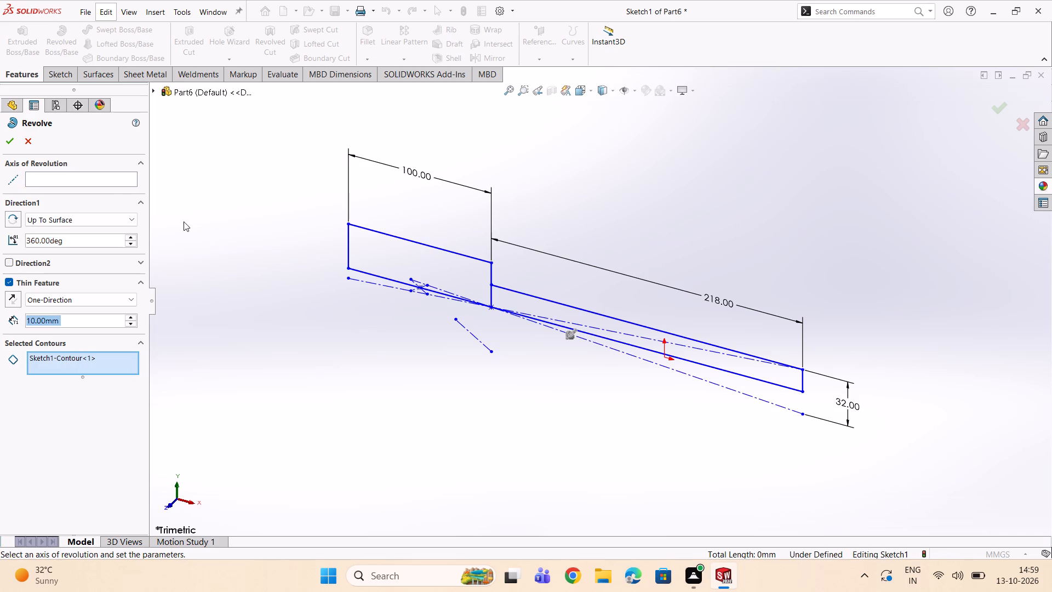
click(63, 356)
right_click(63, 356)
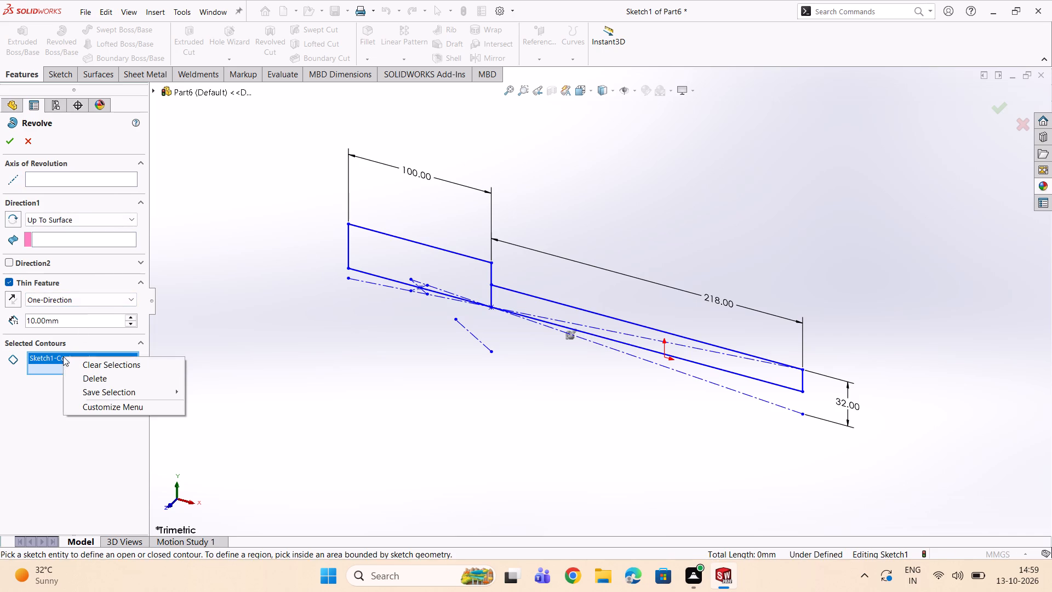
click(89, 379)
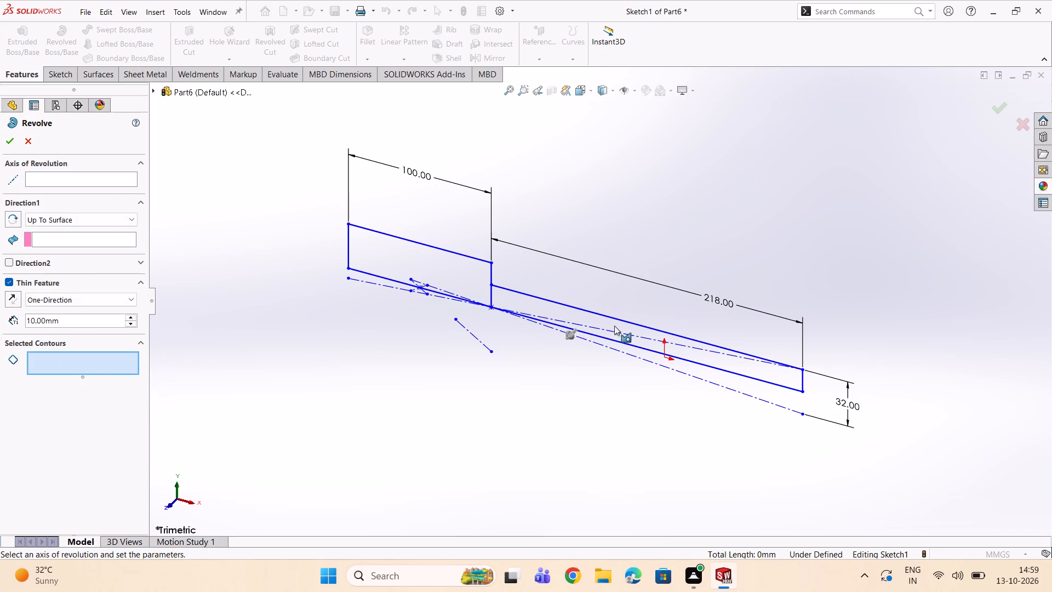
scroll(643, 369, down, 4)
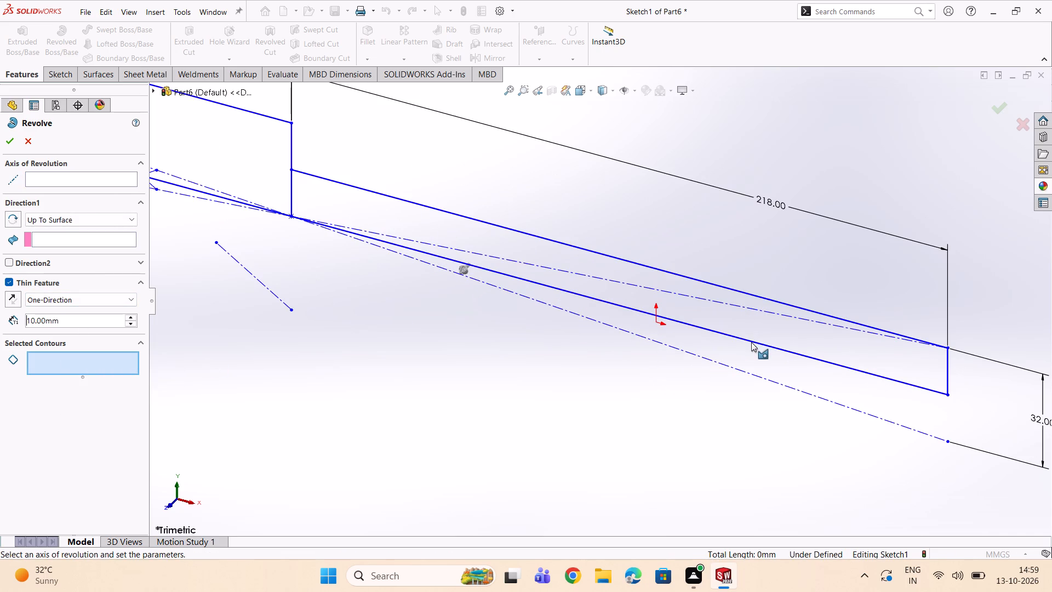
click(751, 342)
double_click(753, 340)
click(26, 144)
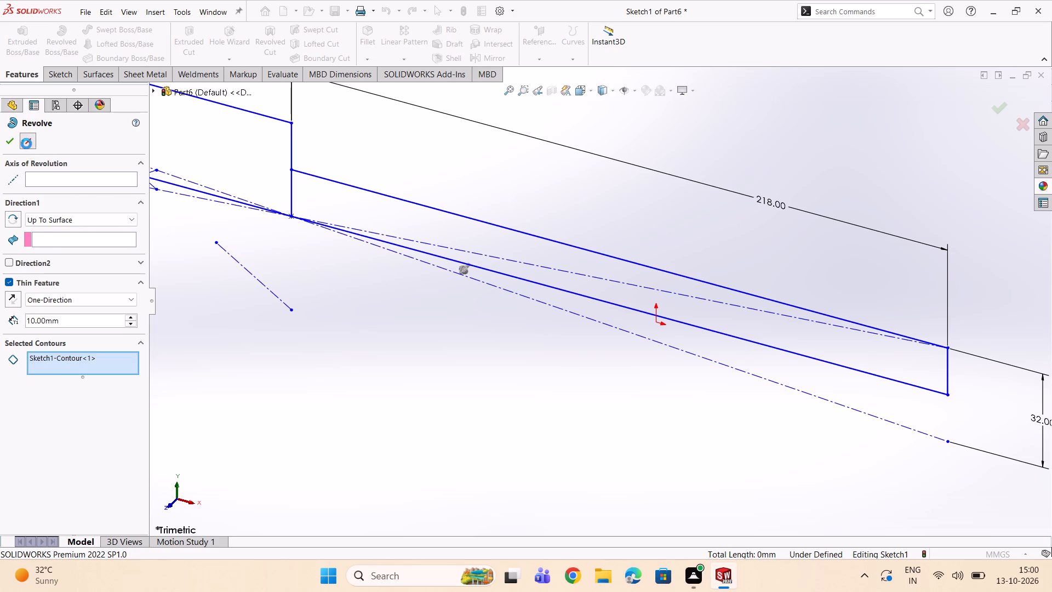
Delete the long rectangle's two leftover construction diagonals, accepting removal of the referenced one, and the isolated construction segment below the profile.
click(461, 251)
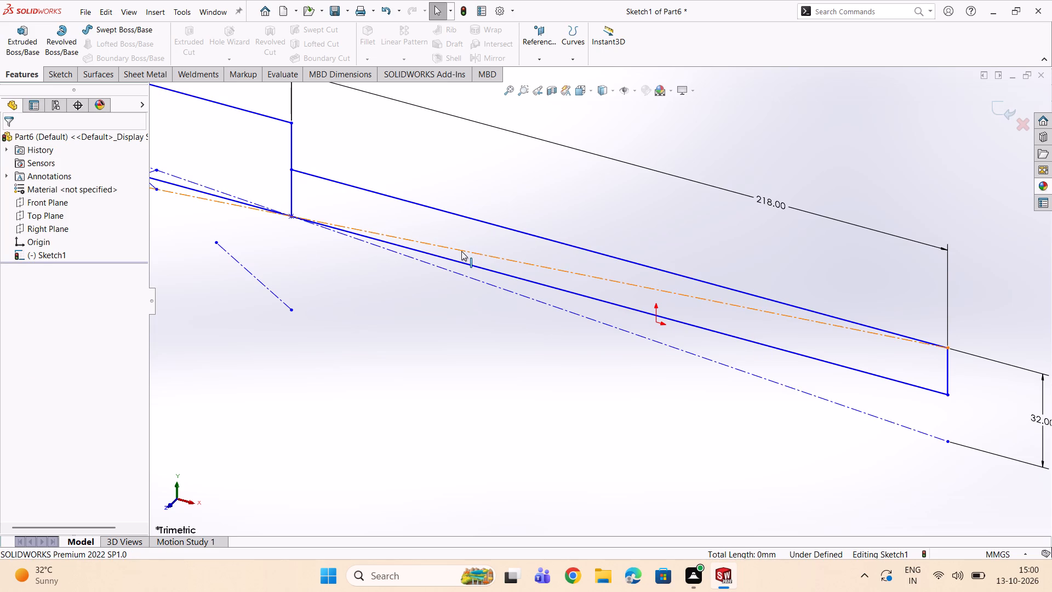
key(Delete)
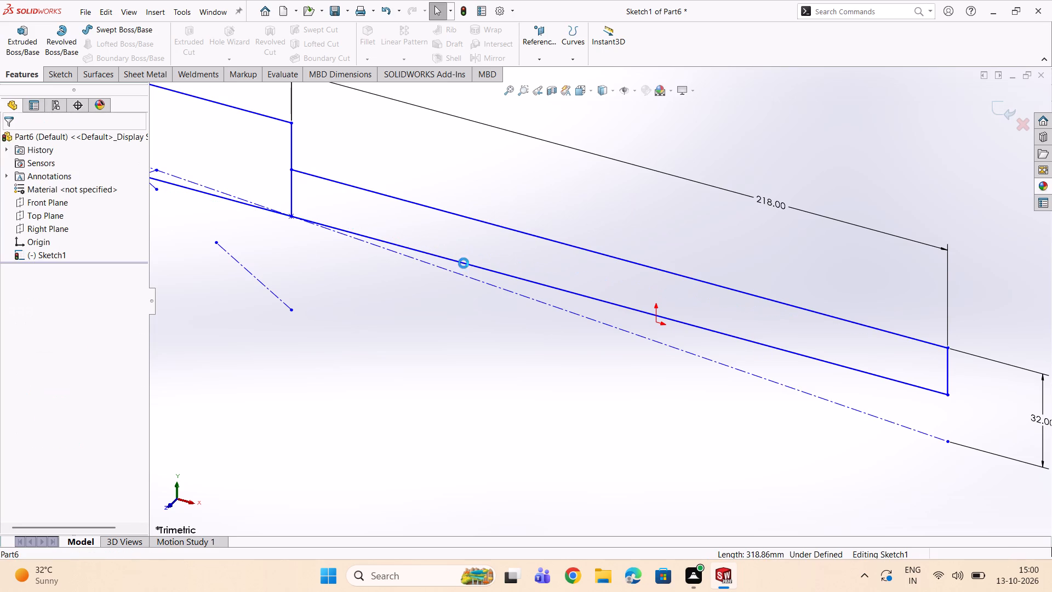
double_click(480, 281)
key(Delete)
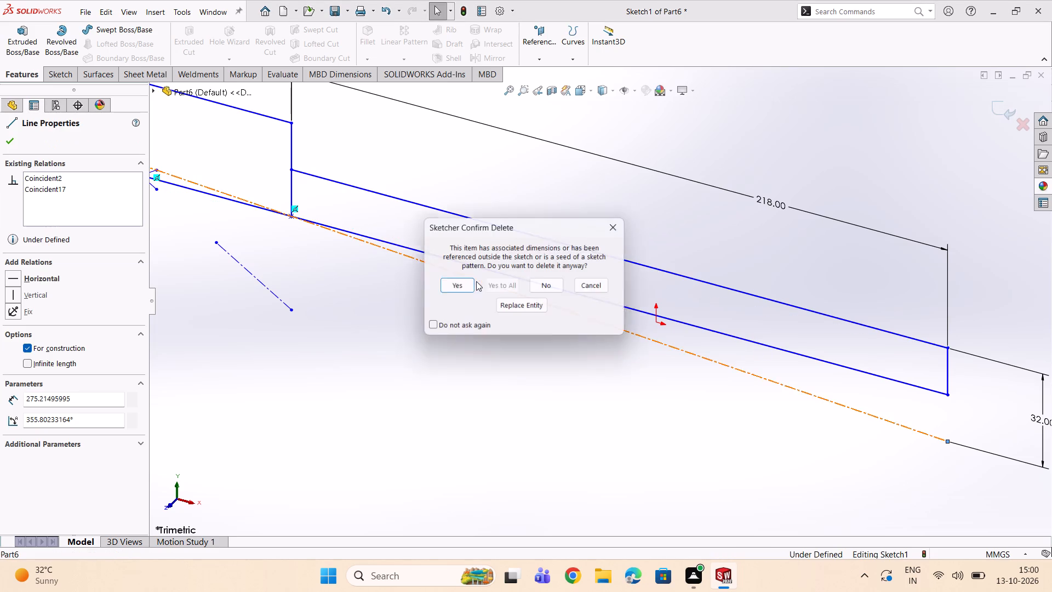
double_click(456, 284)
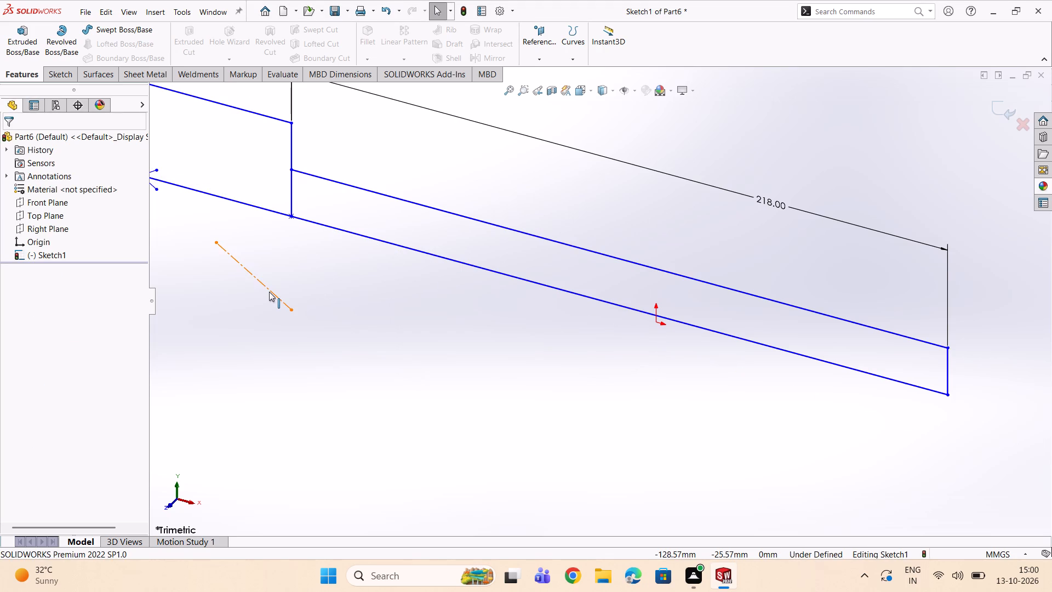
double_click(269, 292)
key(Delete)
Delete the two short construction lines crossing at the midpoint of the 100 mm section's bottom line.
scroll(183, 200, up, 4)
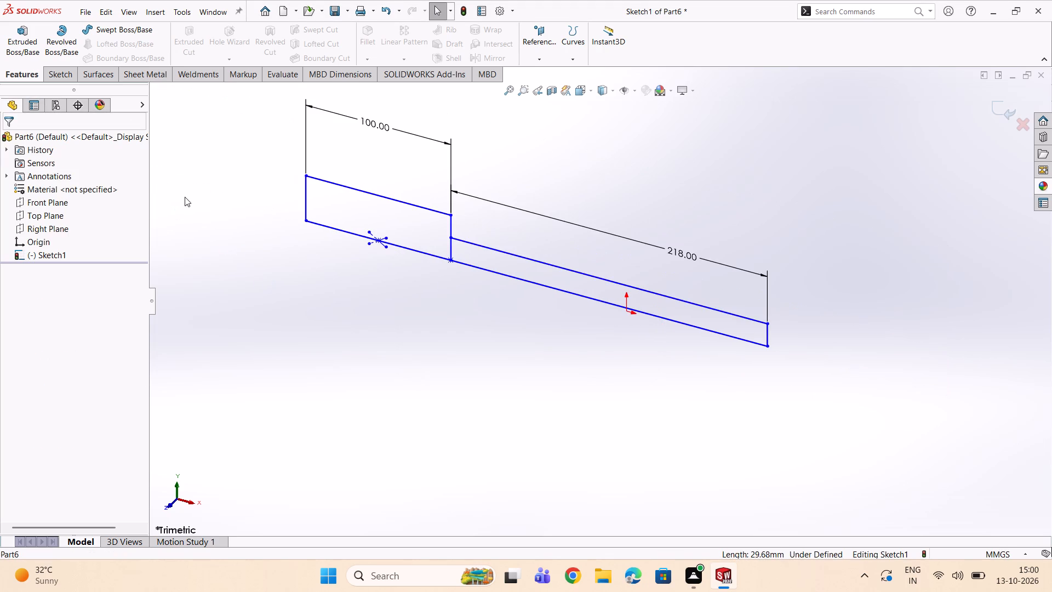
scroll(418, 238, down, 12)
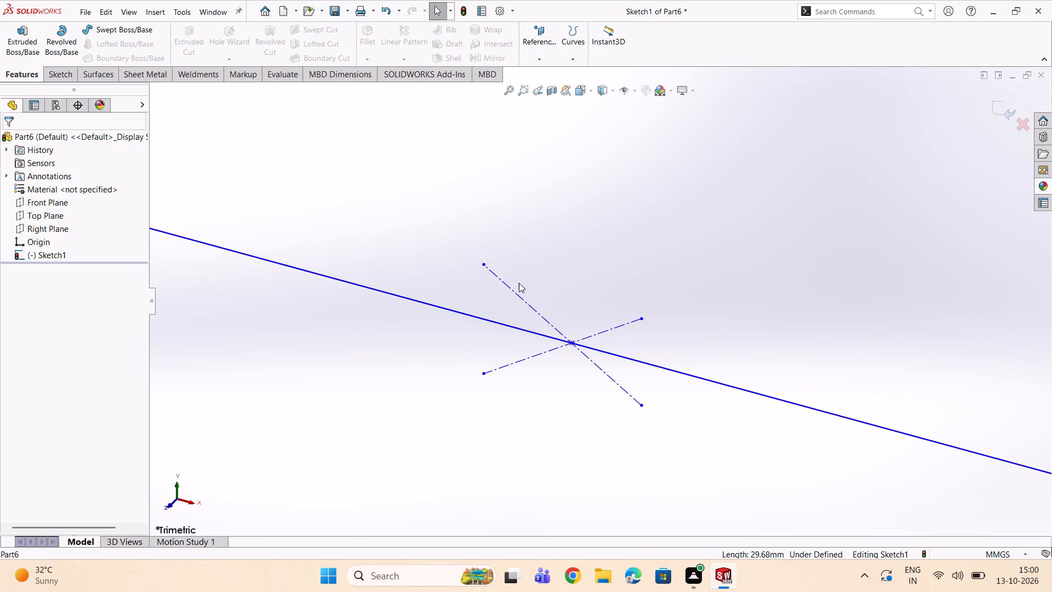
double_click(517, 294)
key(Delete)
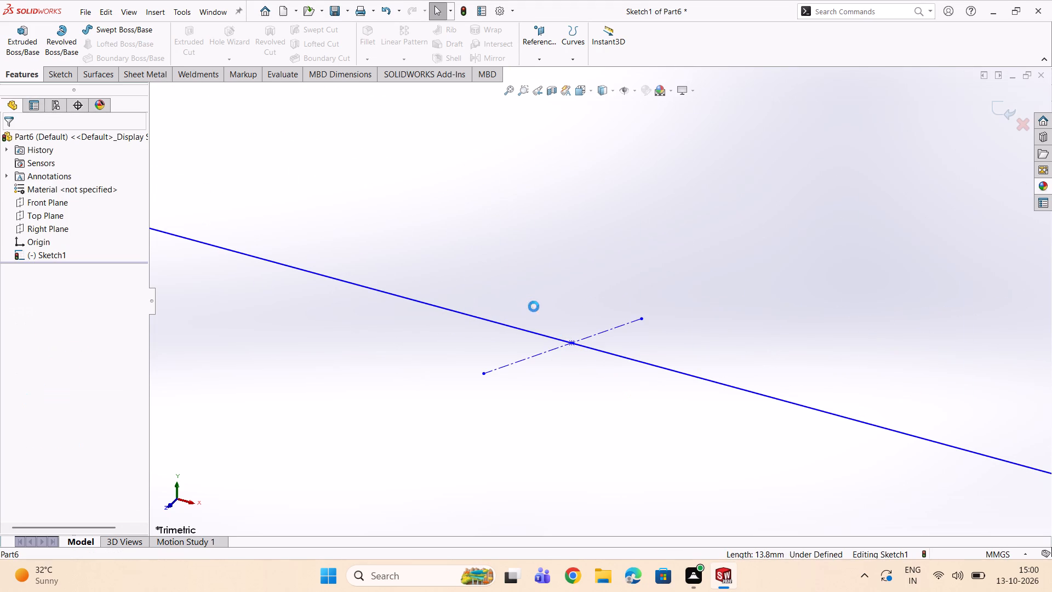
double_click(519, 361)
key(Delete)
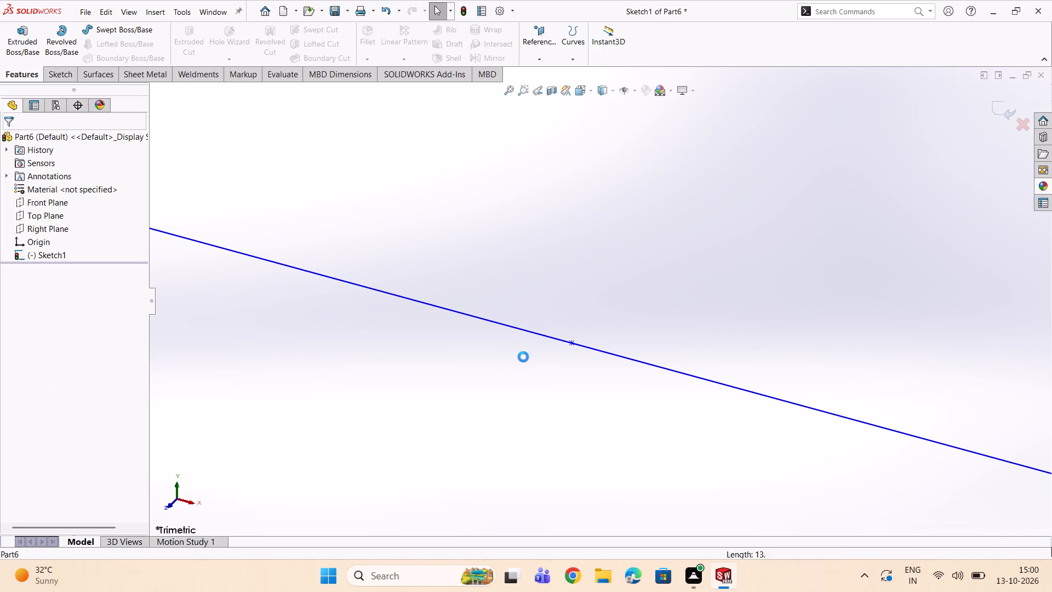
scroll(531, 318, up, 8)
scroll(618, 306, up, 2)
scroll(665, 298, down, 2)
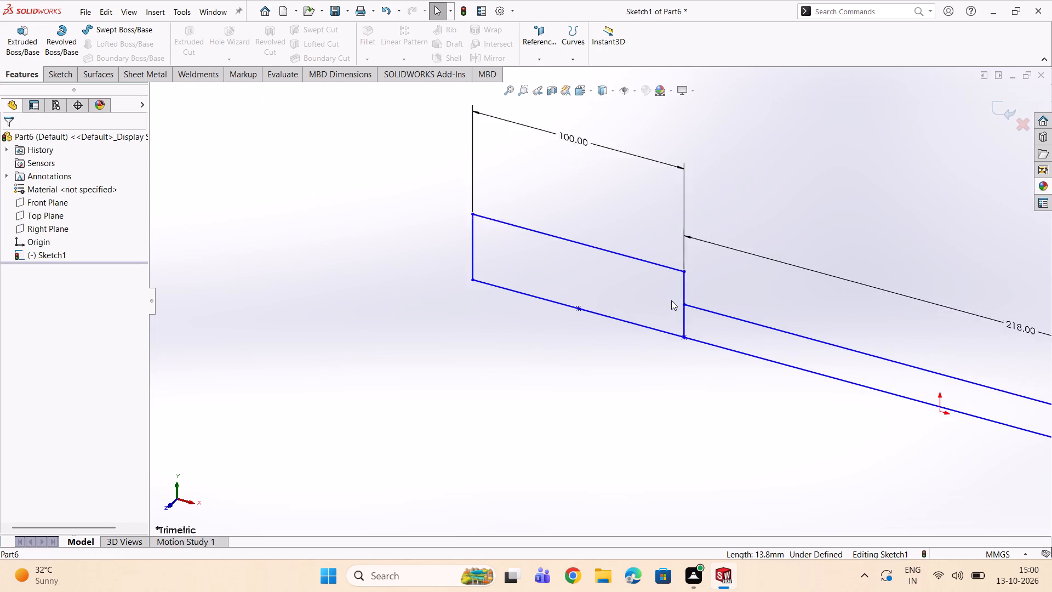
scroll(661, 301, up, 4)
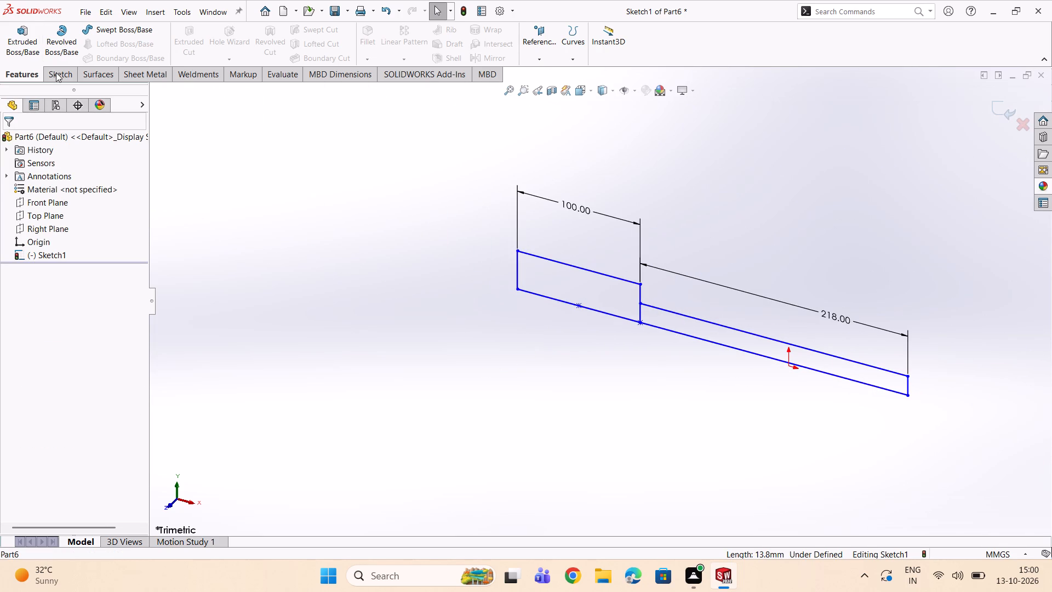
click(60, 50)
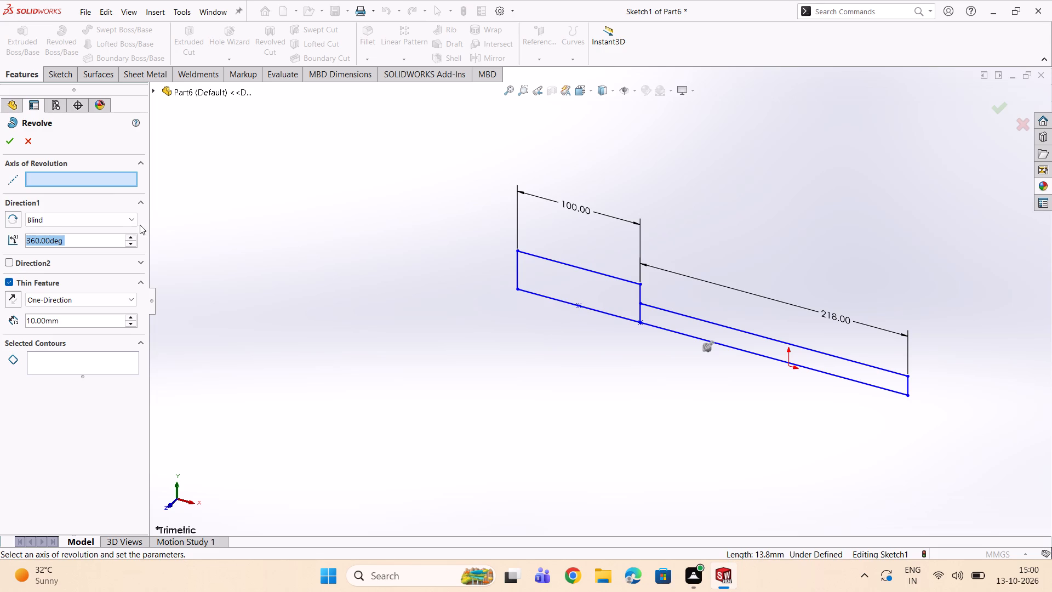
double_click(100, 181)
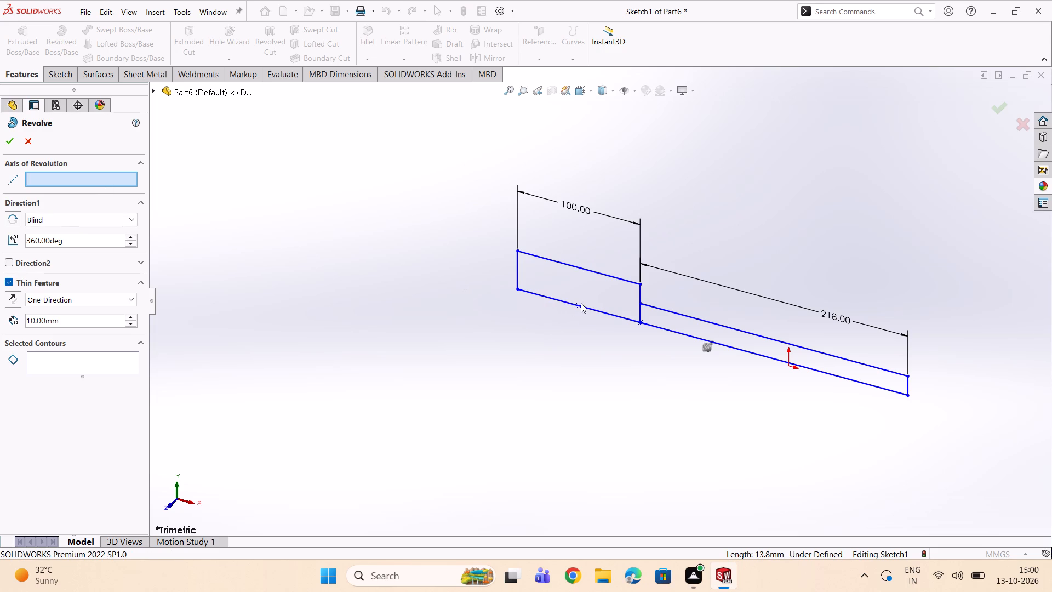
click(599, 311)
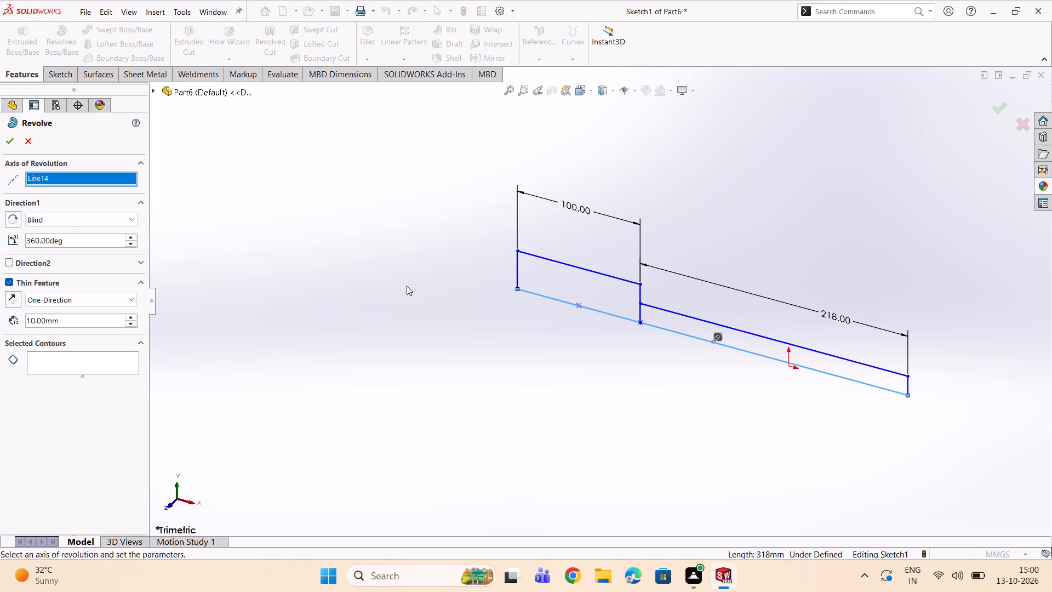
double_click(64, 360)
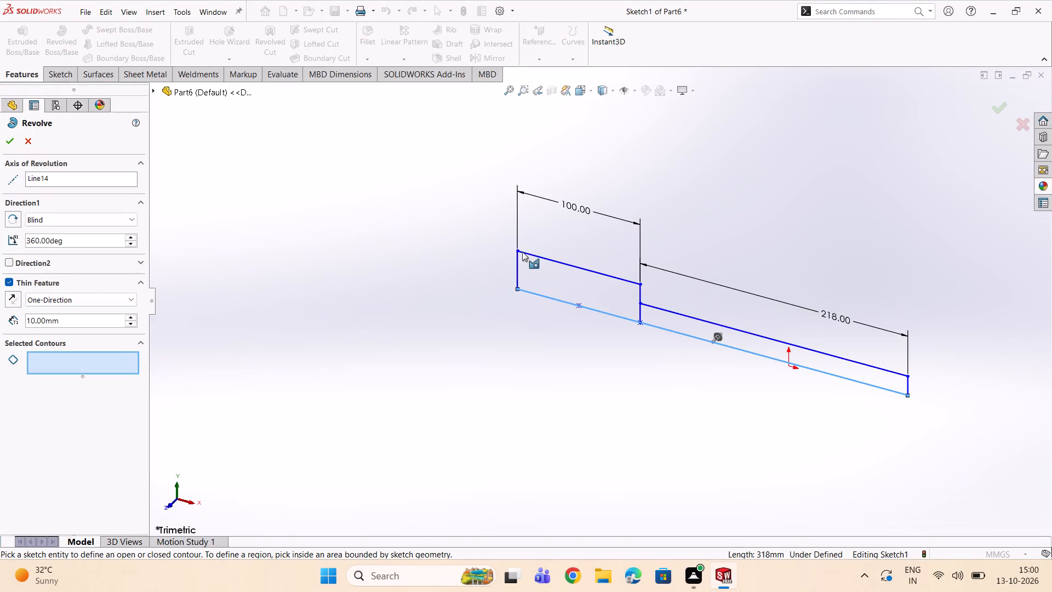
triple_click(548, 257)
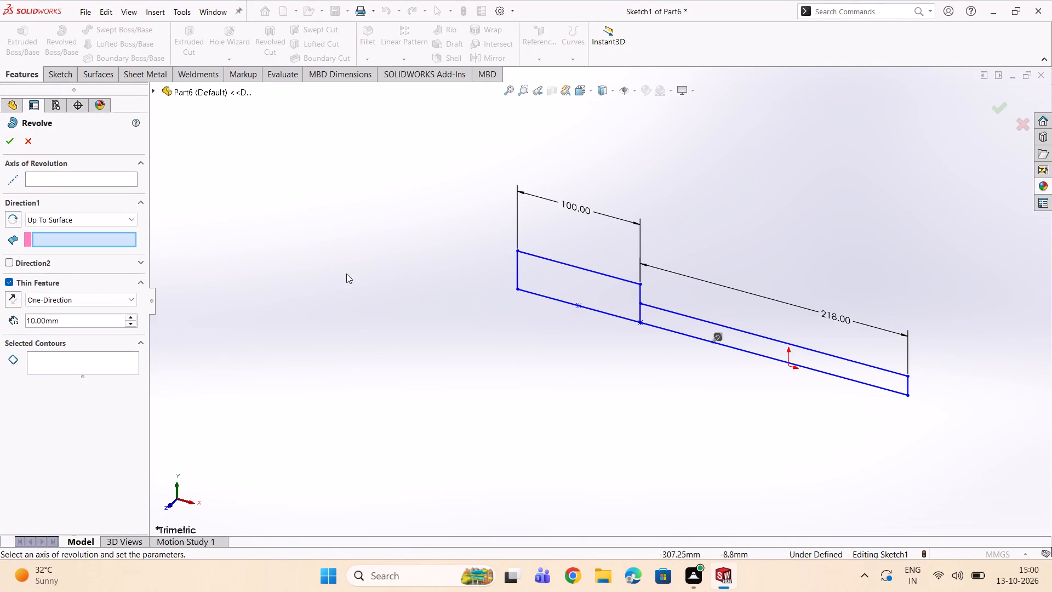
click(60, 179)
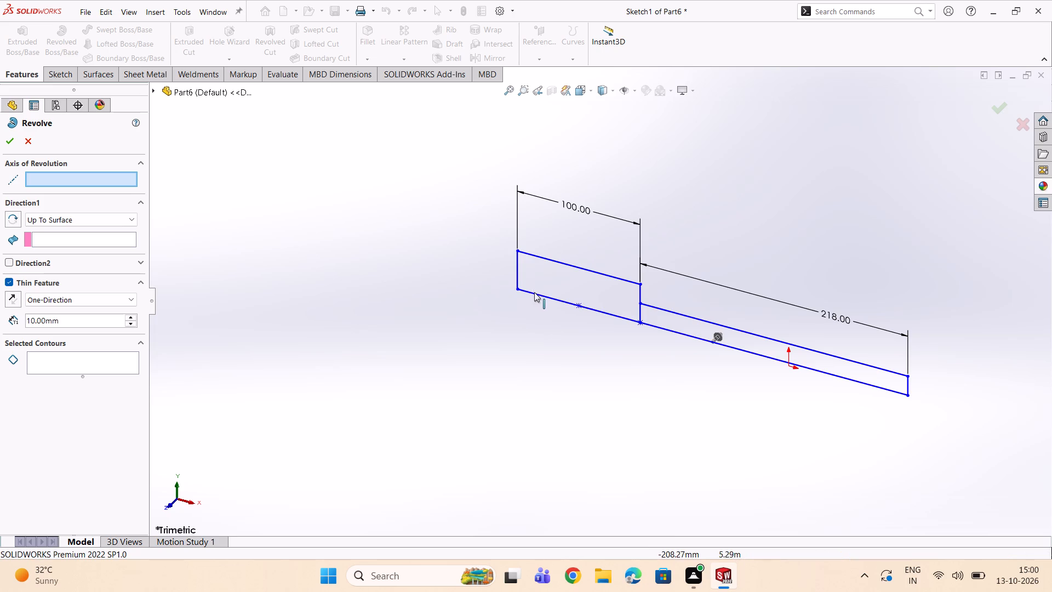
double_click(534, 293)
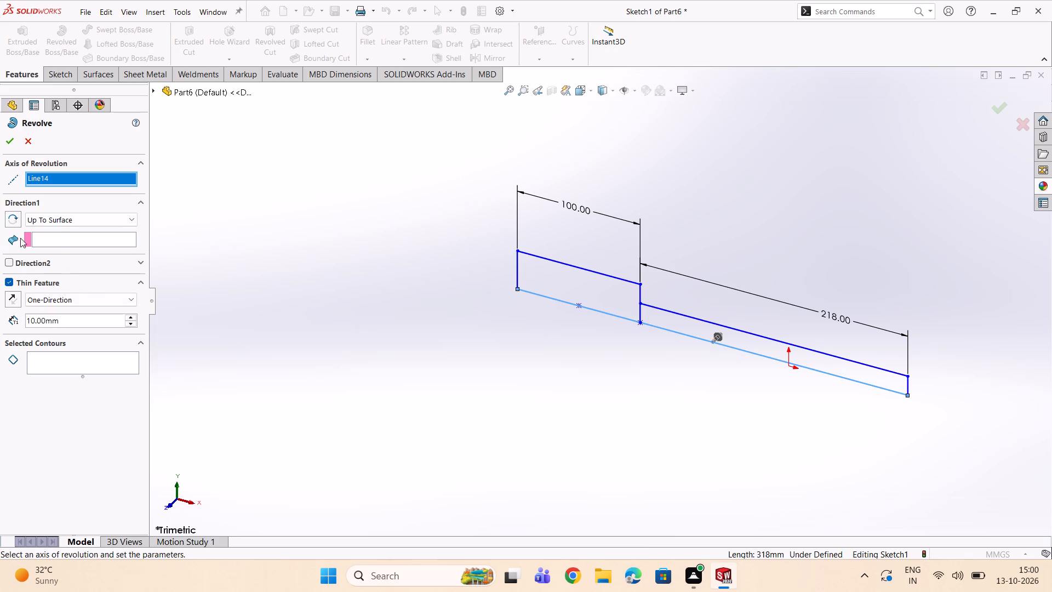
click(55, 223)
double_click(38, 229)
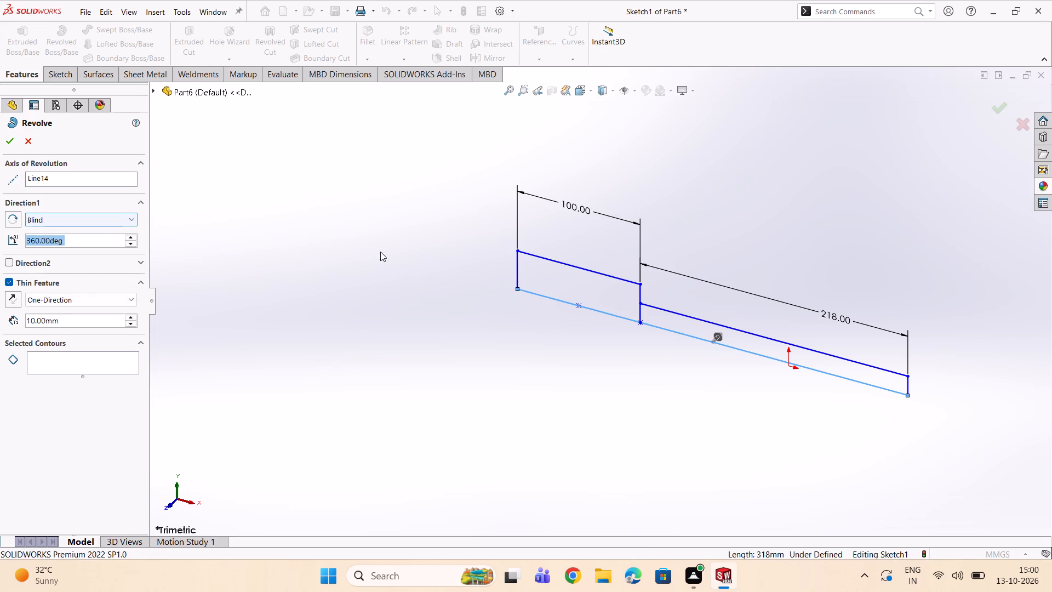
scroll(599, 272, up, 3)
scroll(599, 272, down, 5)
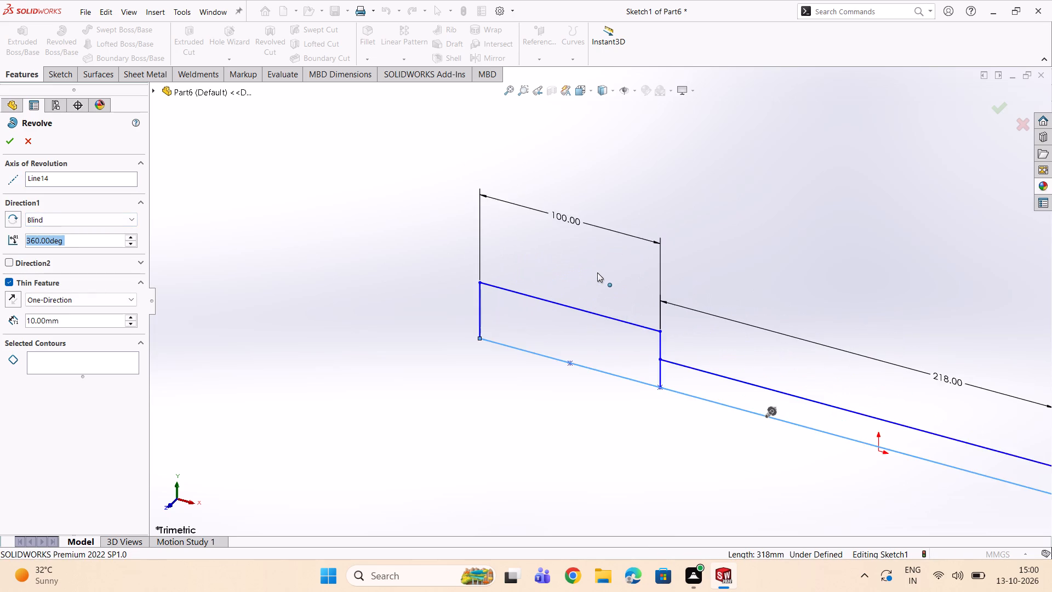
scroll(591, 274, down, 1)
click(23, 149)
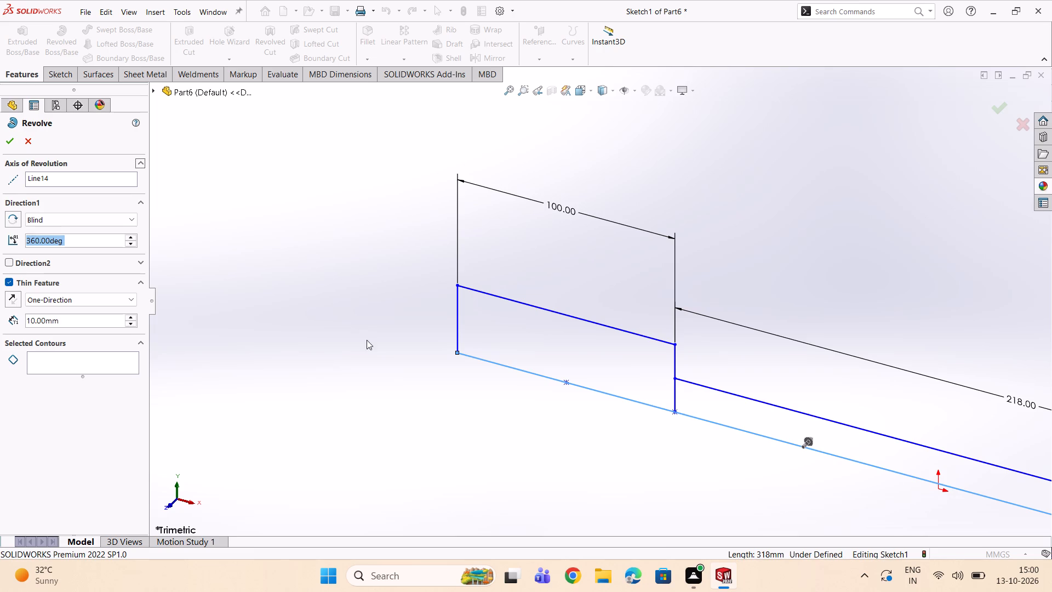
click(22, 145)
Trim away the inner vertical segment dividing the two sections, between the step corner and the bottom line, and finish trimming.
scroll(579, 394, down, 1)
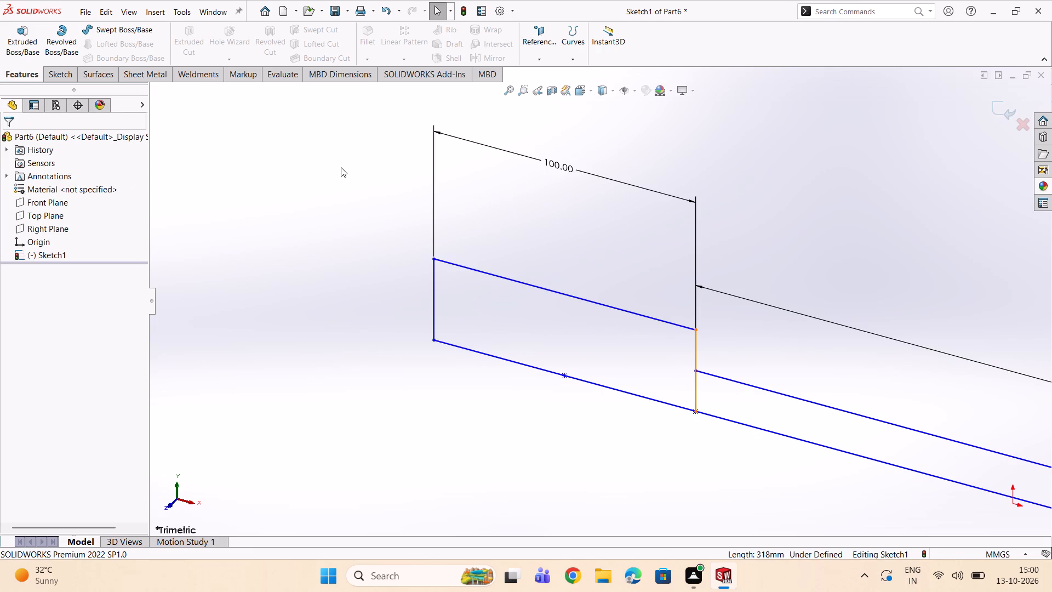
click(72, 74)
double_click(212, 46)
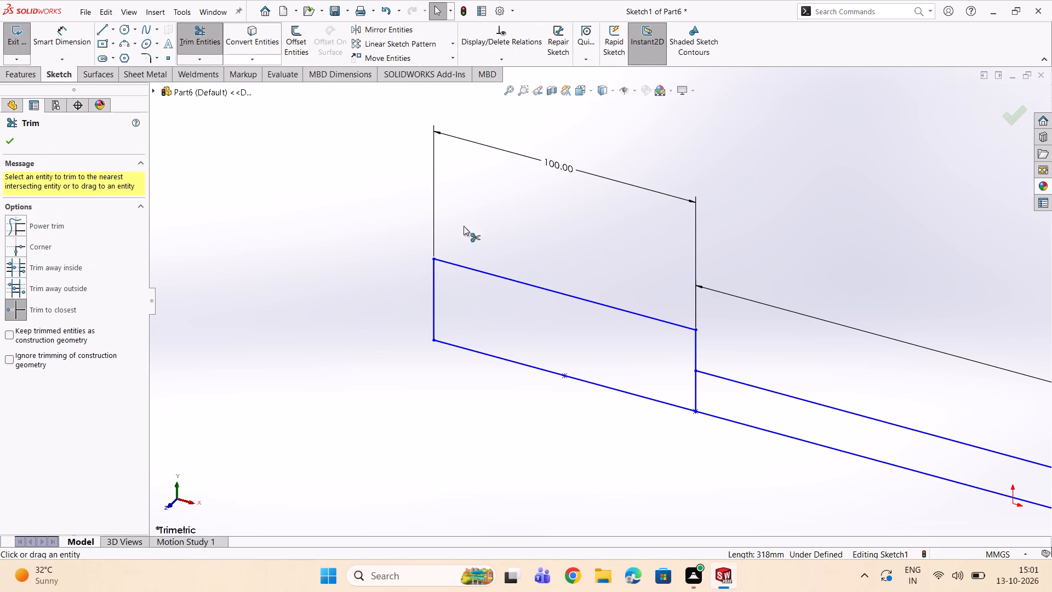
double_click(696, 390)
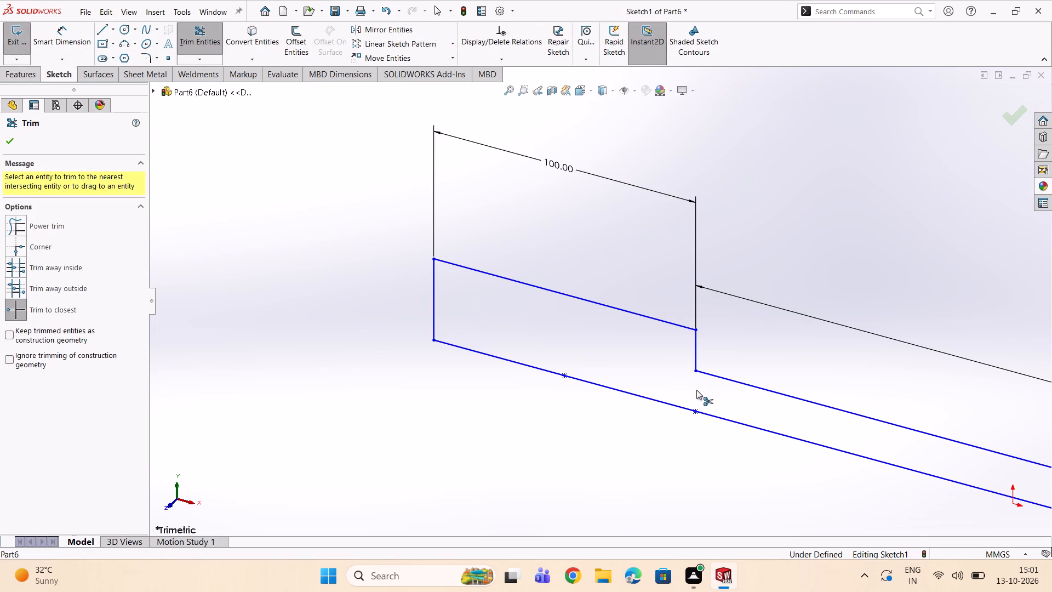
click(7, 138)
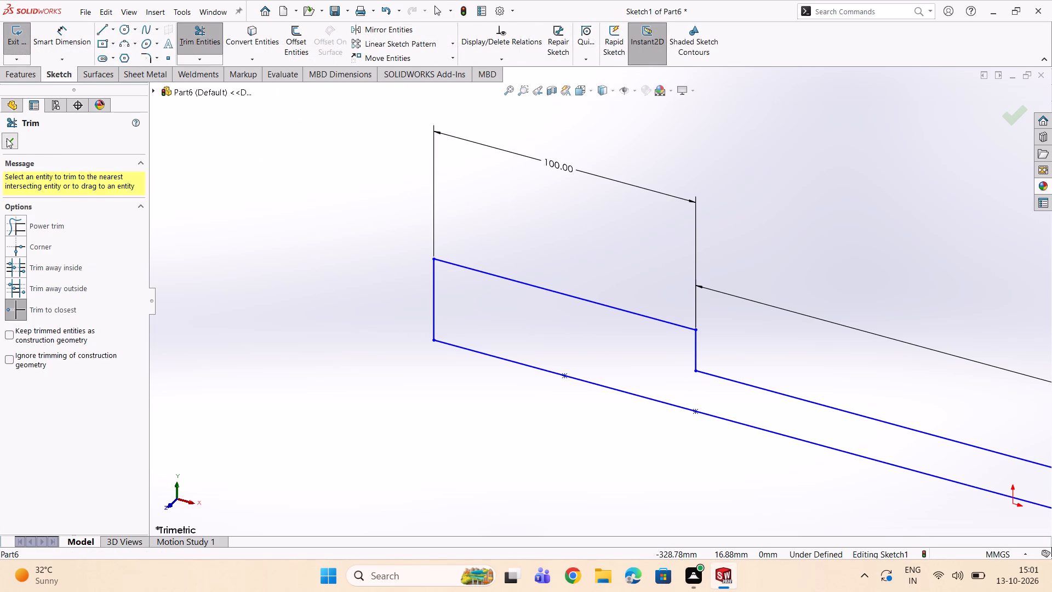
Revolve the stepped profile 360 degrees about its long bottom line as a solid boss.
click(27, 78)
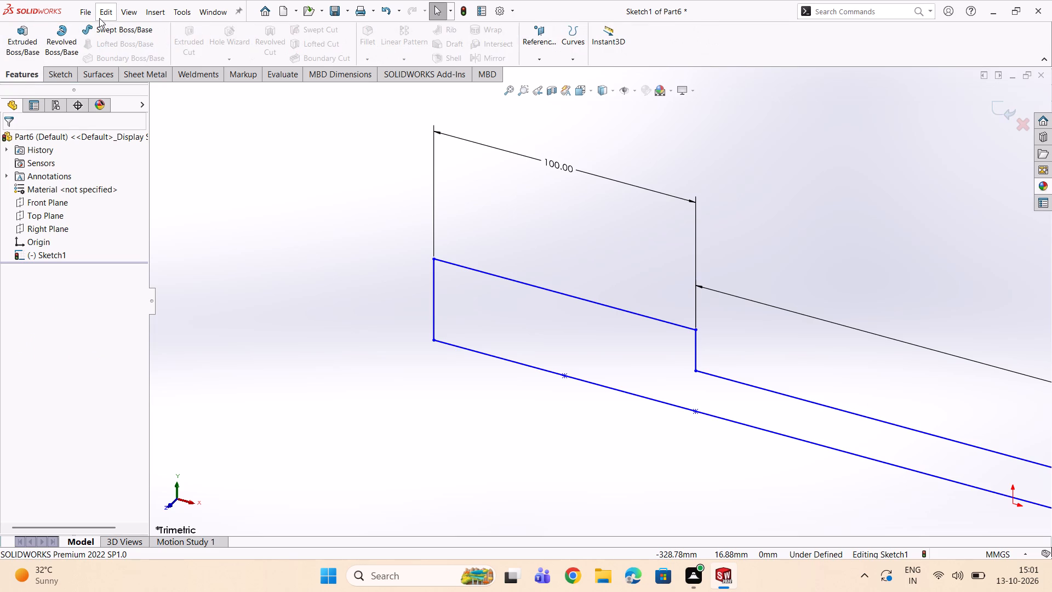
click(70, 32)
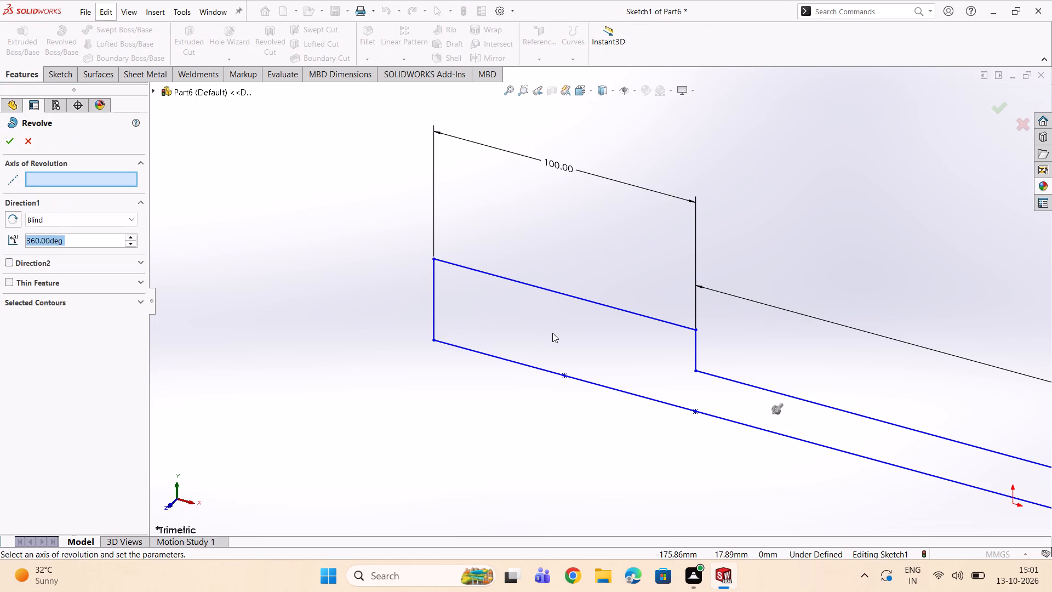
double_click(579, 378)
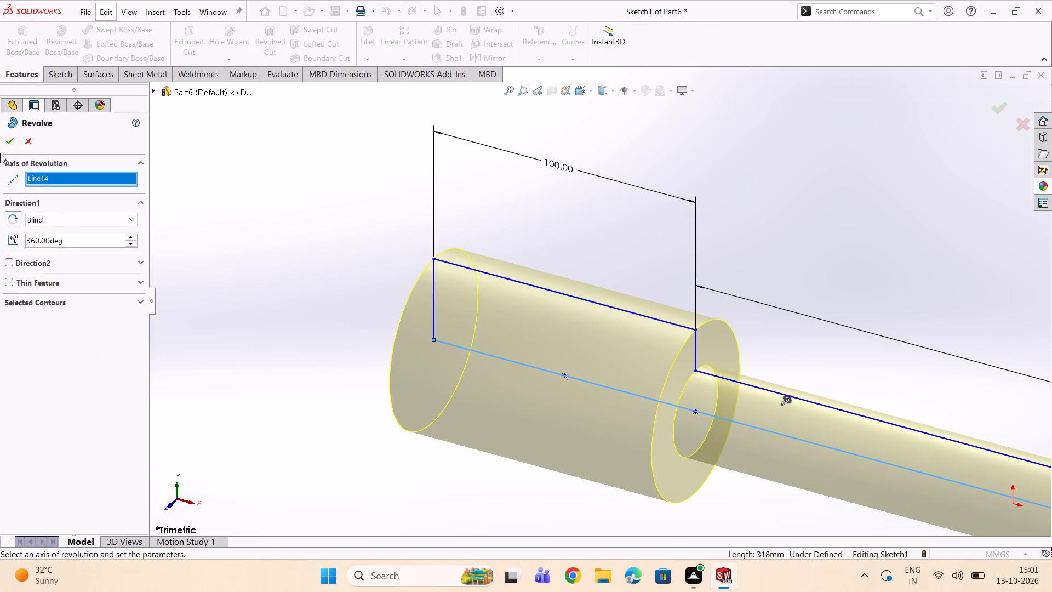
click(6, 145)
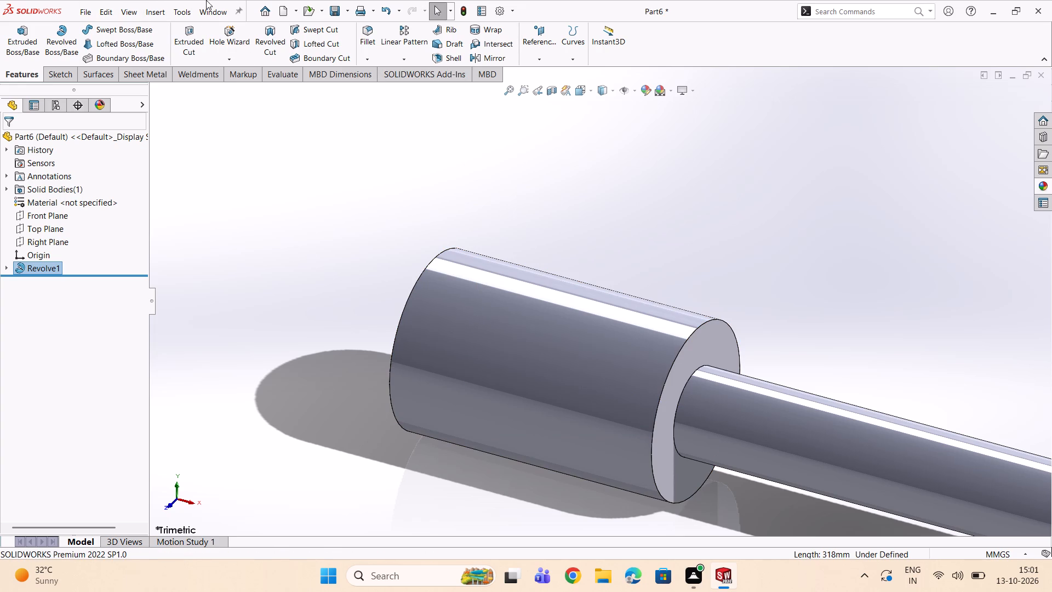
Chamfer the outer circular edge on the free end of the large-diameter section by 5 mm at 45 degrees.
double_click(363, 60)
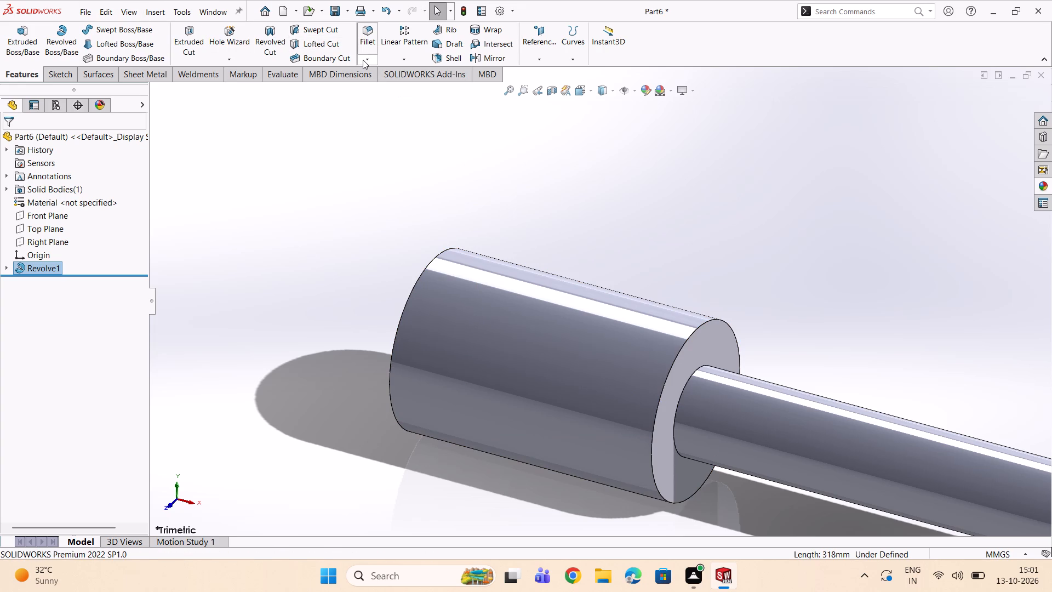
click(365, 59)
double_click(369, 86)
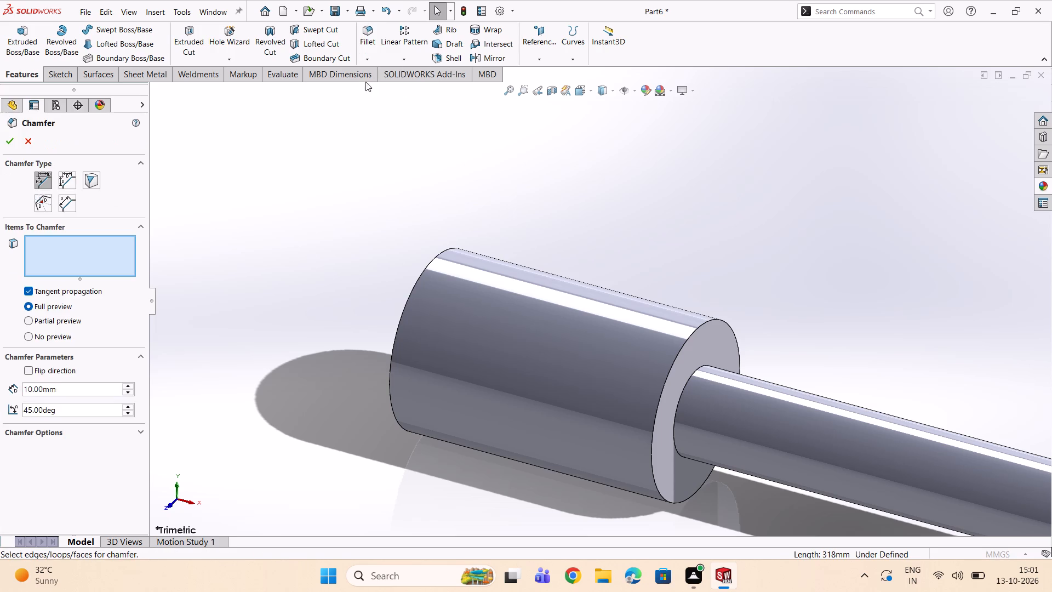
click(61, 391)
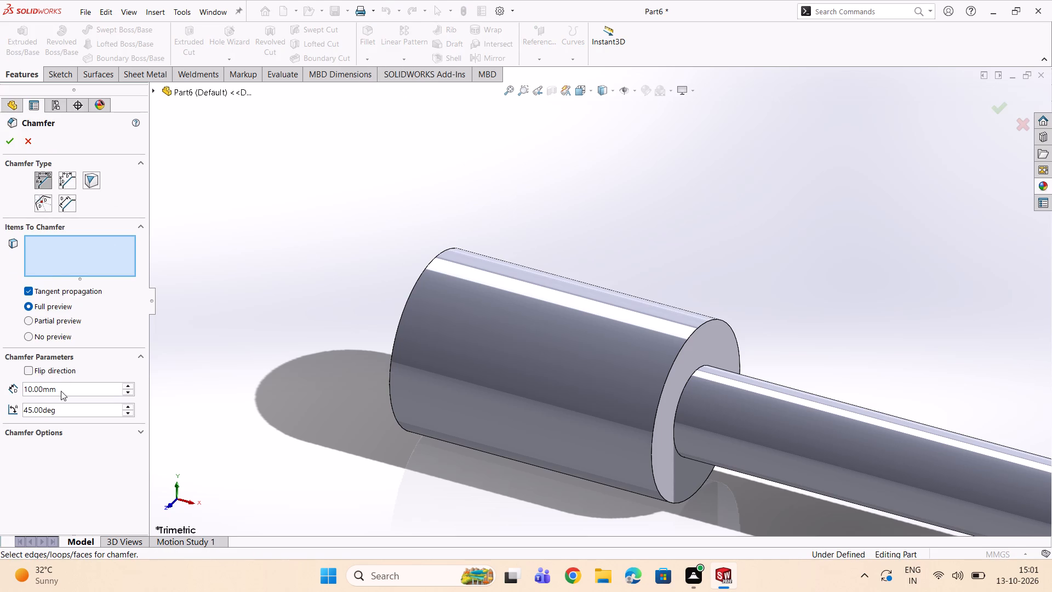
click(61, 391)
click(61, 391)
triple_click(66, 391)
drag(68, 390, 0, 395)
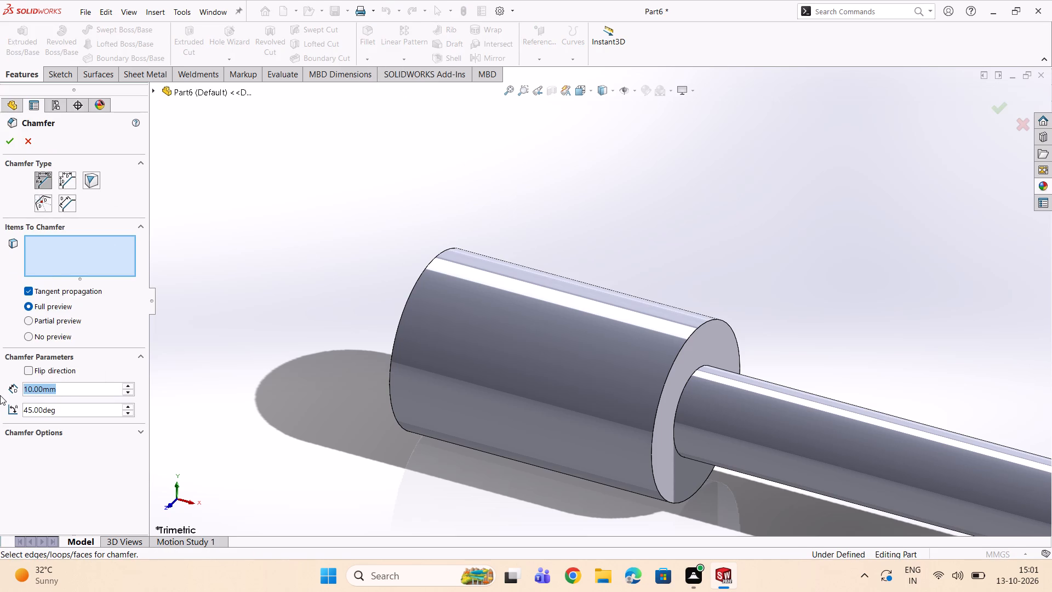
key(5)
key(Return)
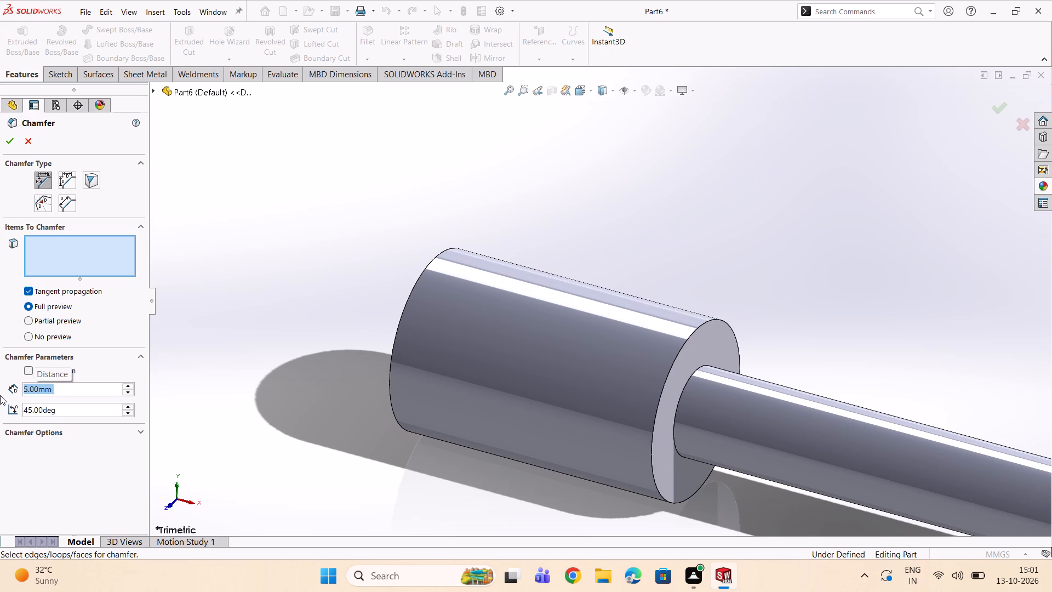
scroll(301, 371, down, 2)
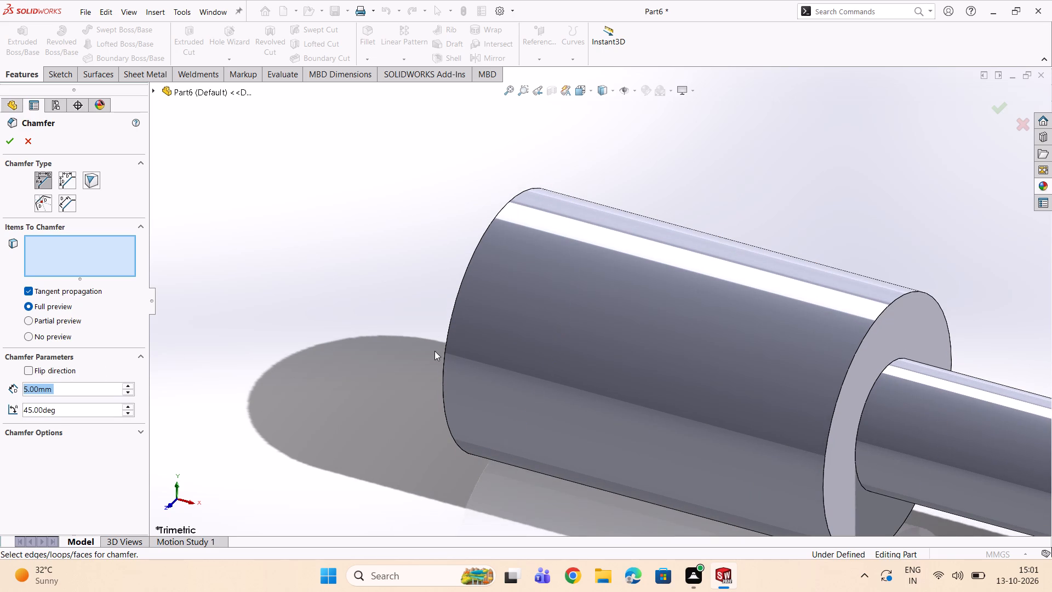
click(446, 354)
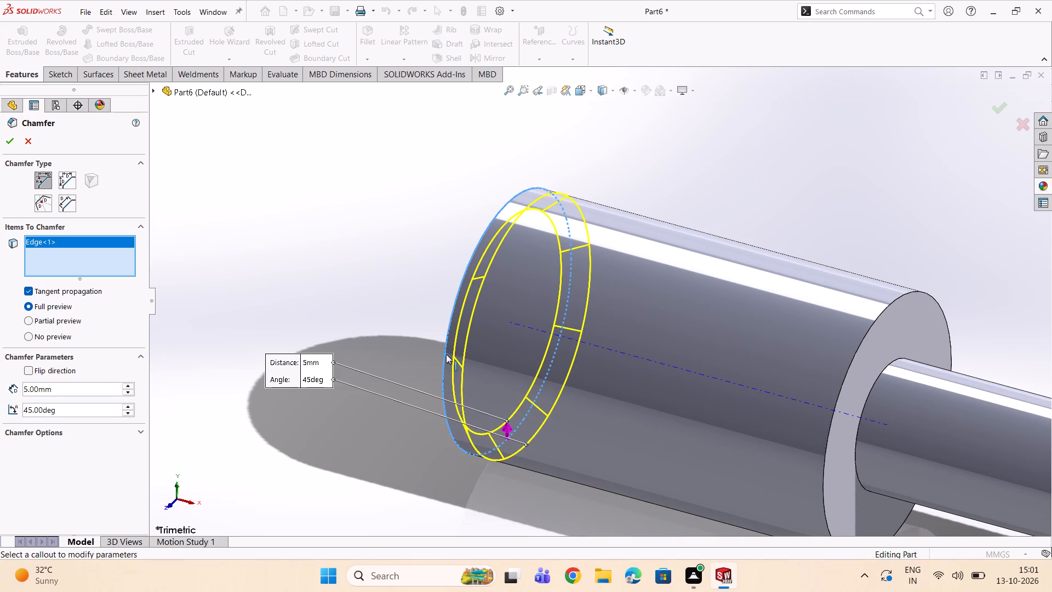
click(8, 143)
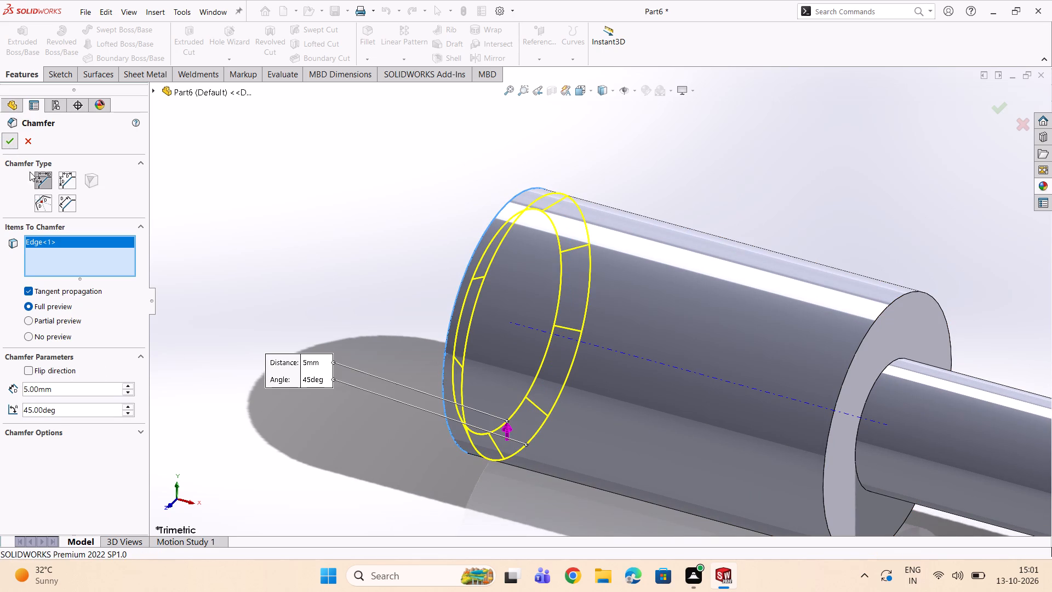
Apply the standard dark grey colour to the whole part's appearance.
middle_drag(407, 316, 488, 369)
scroll(488, 369, up, 3)
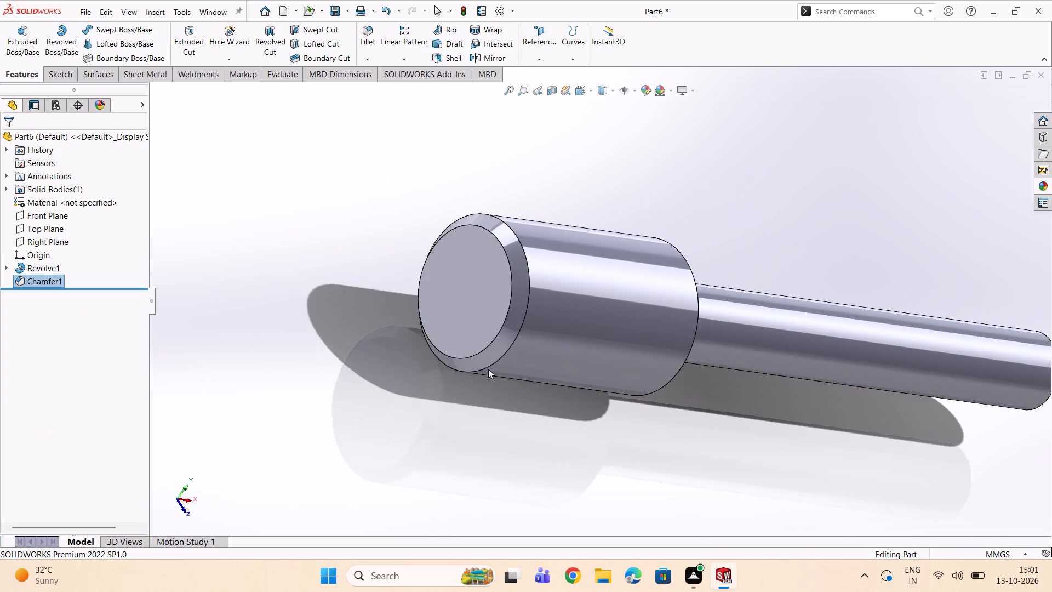
scroll(607, 308, down, 2)
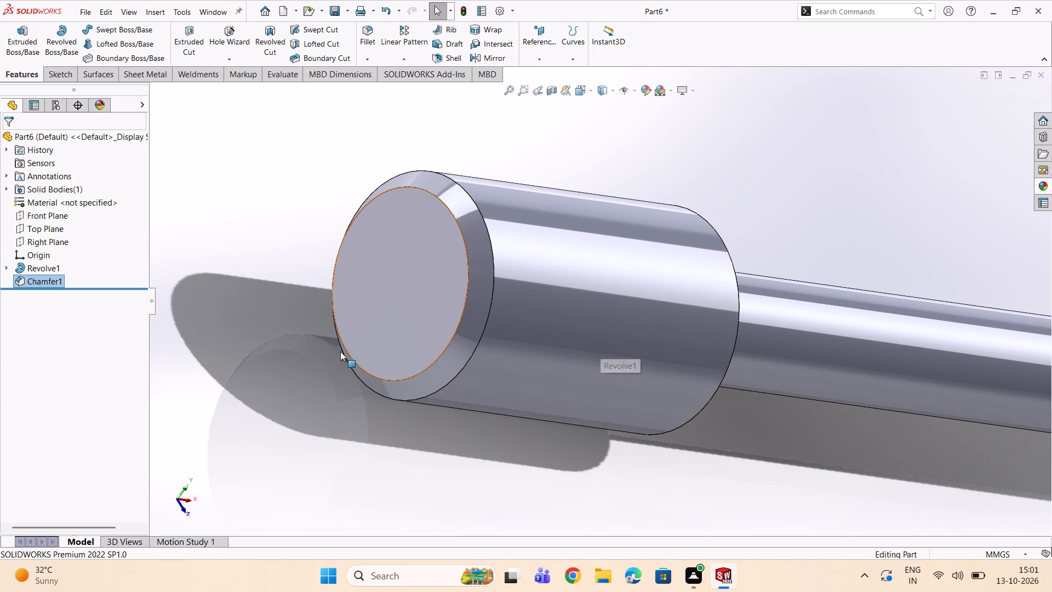
click(53, 139)
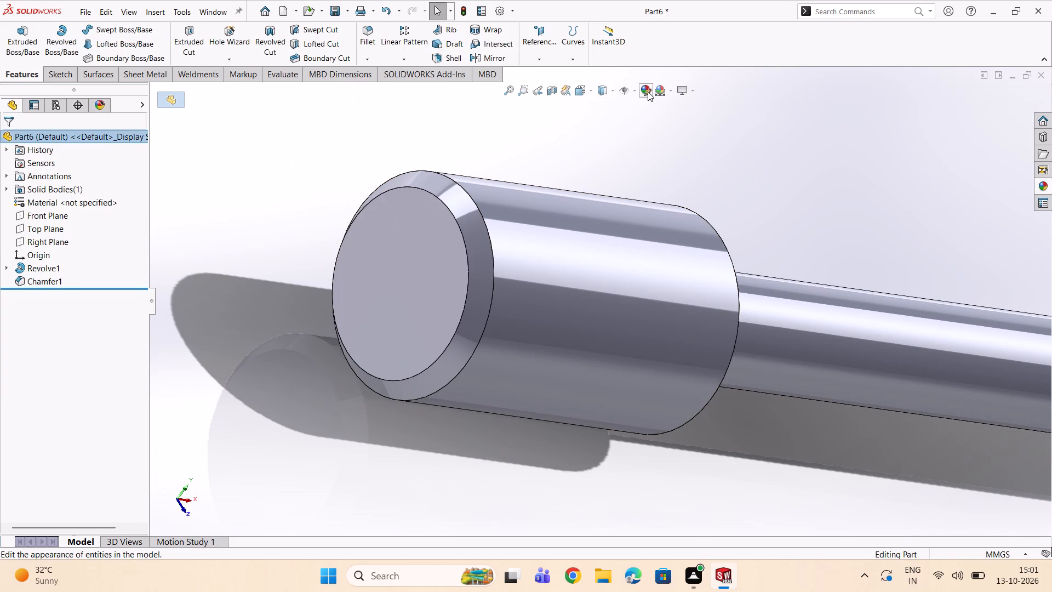
click(648, 92)
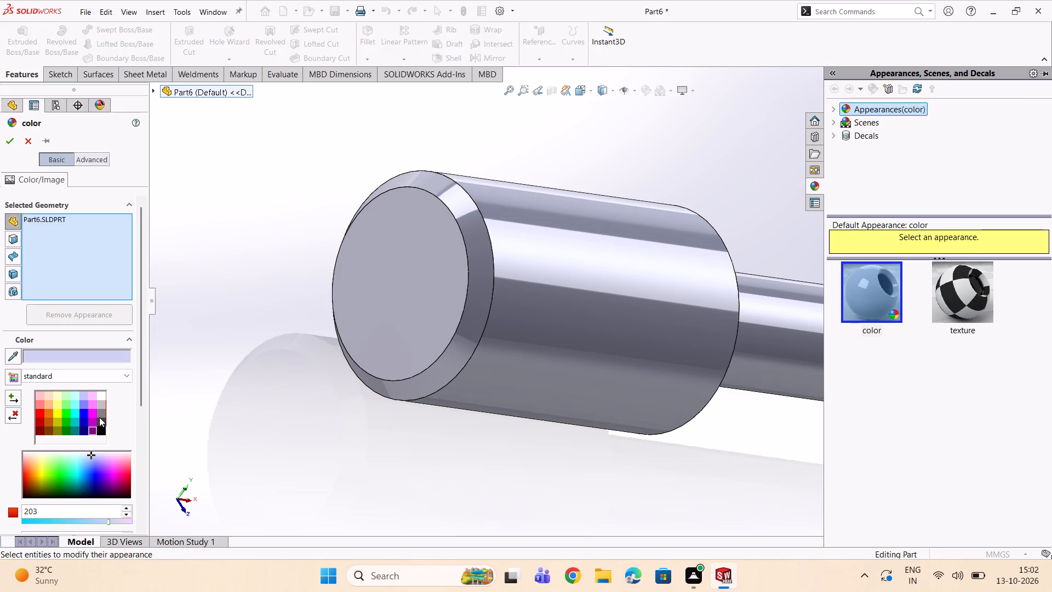
click(99, 417)
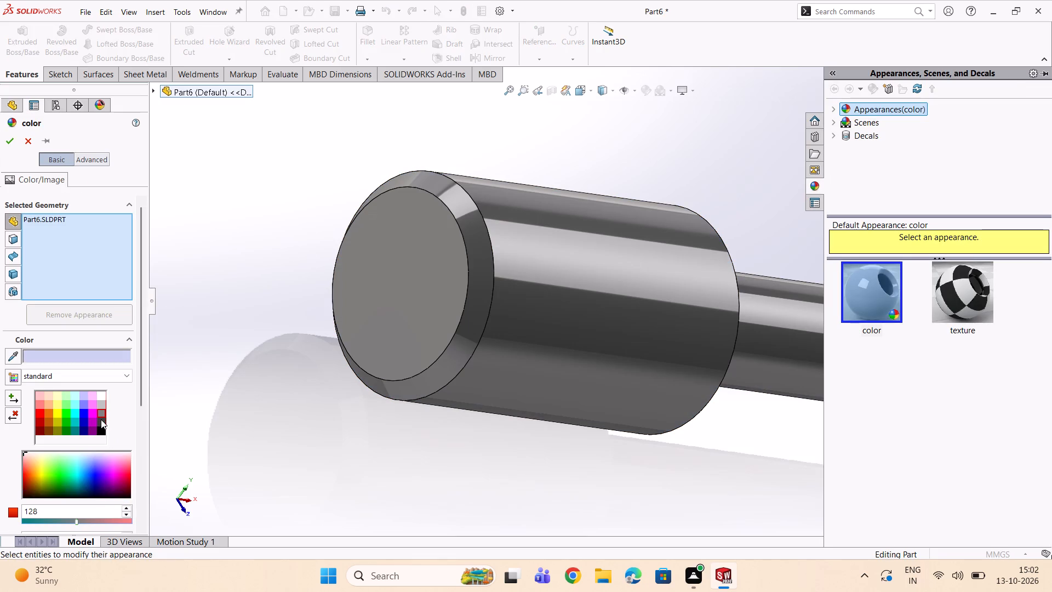
double_click(102, 421)
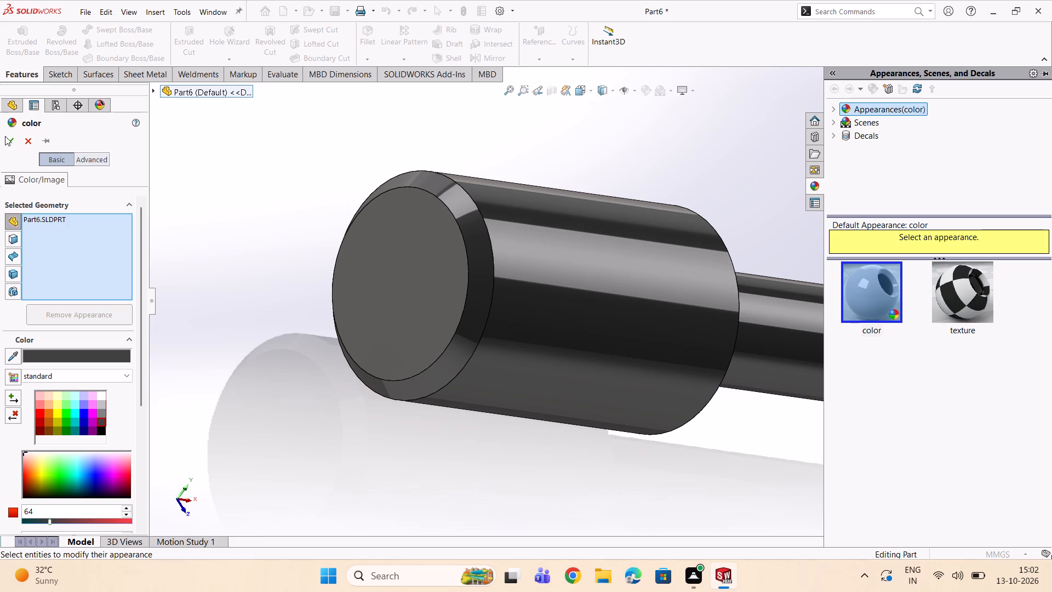
double_click(5, 140)
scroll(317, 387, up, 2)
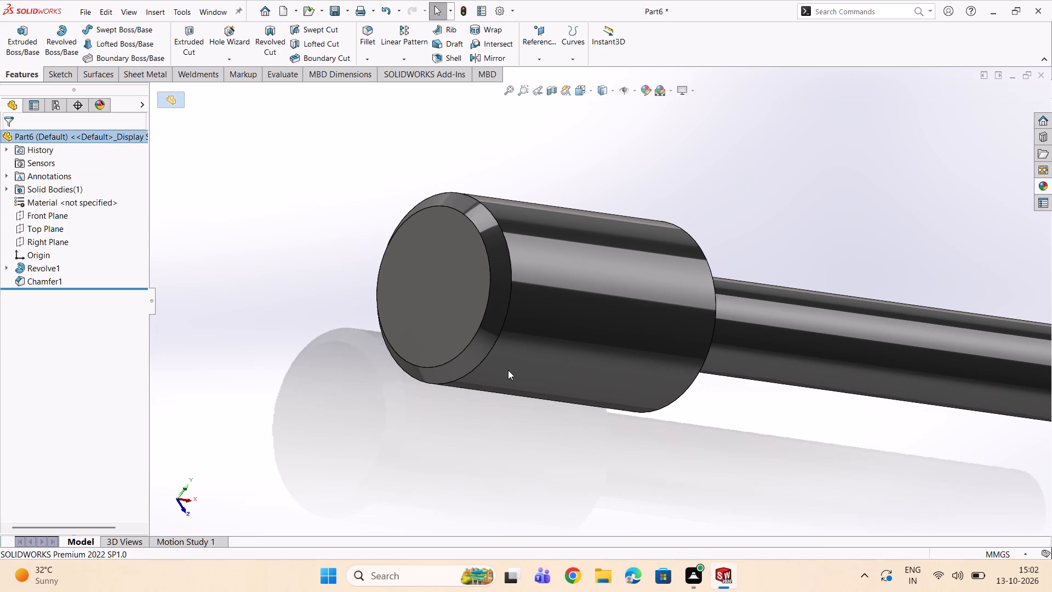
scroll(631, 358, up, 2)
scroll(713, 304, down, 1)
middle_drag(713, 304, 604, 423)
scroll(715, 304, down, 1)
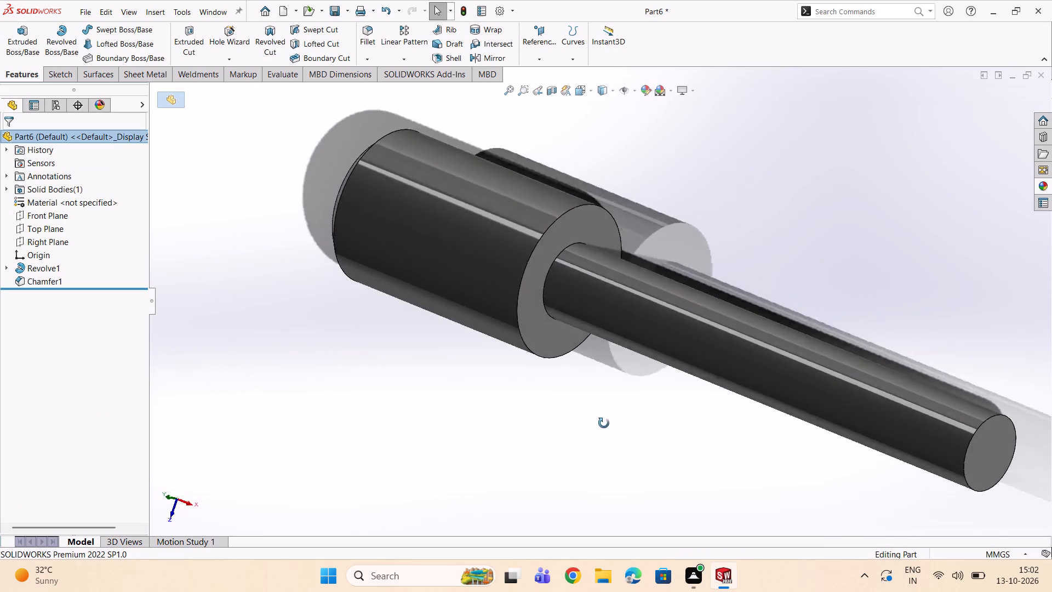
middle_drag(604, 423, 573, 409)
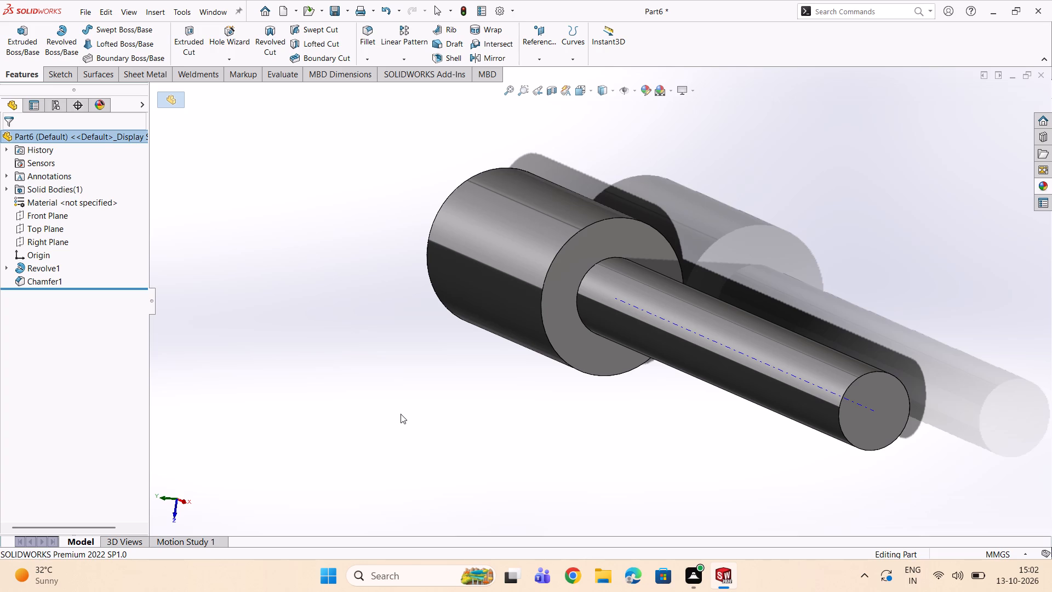
Save the part in Documents under the name CA 3.
key(ctrl+w)
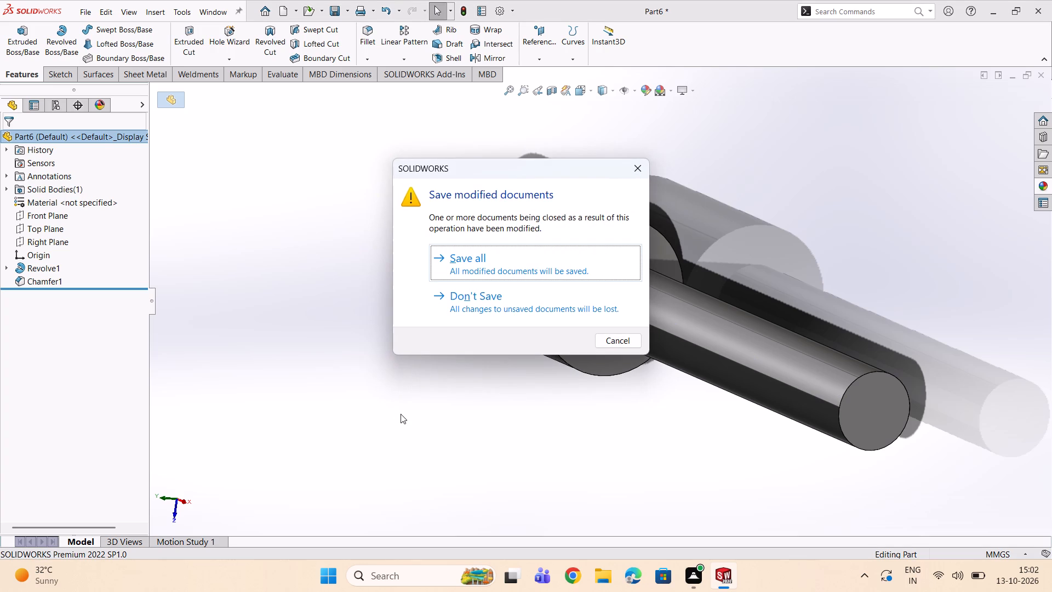
click(644, 169)
key(ctrl+s)
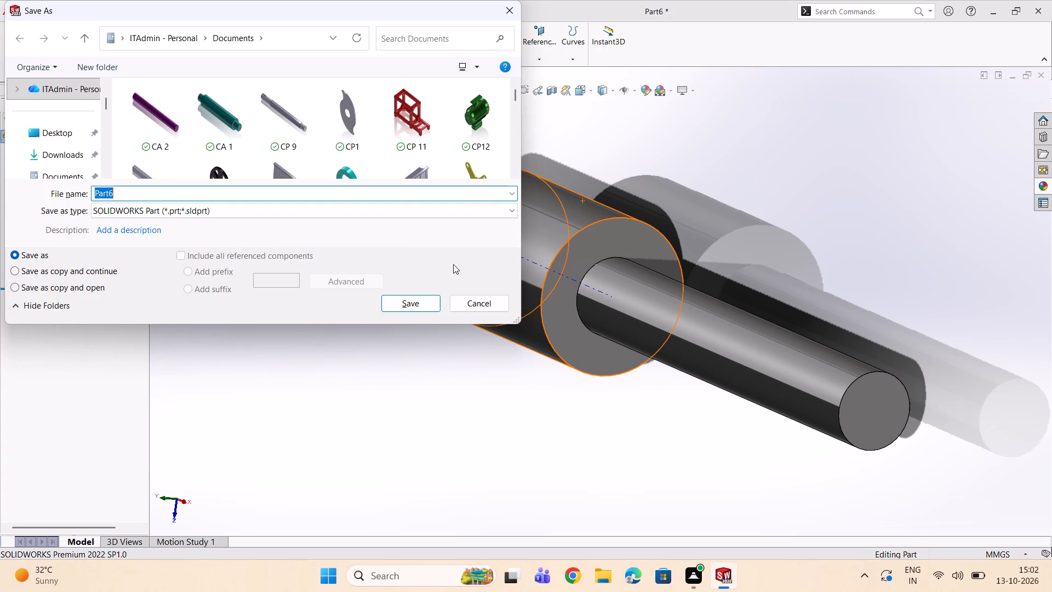
text(CA)
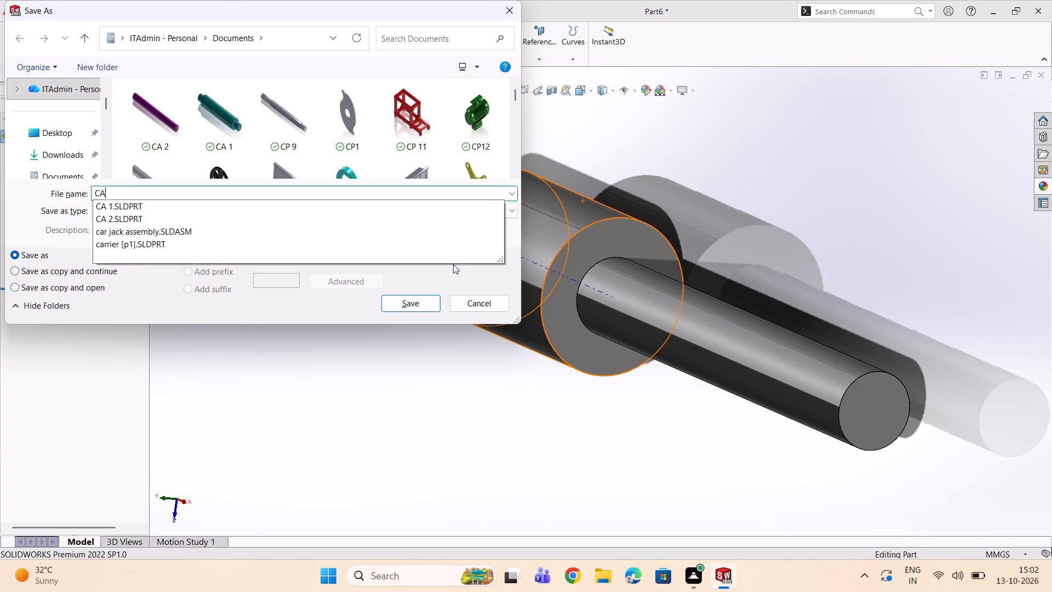
key(3)
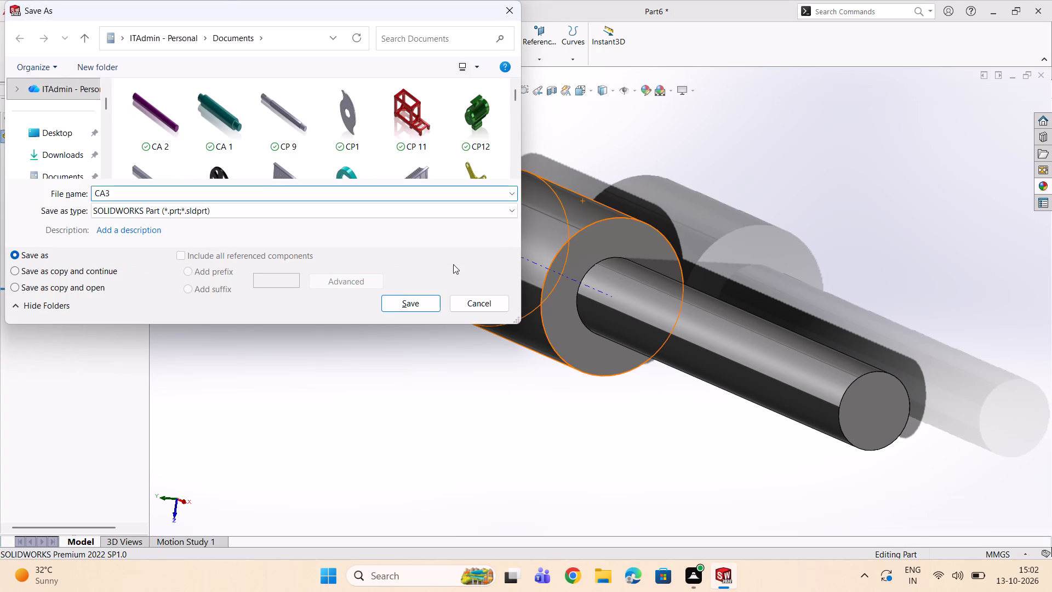
key(BackSpace)
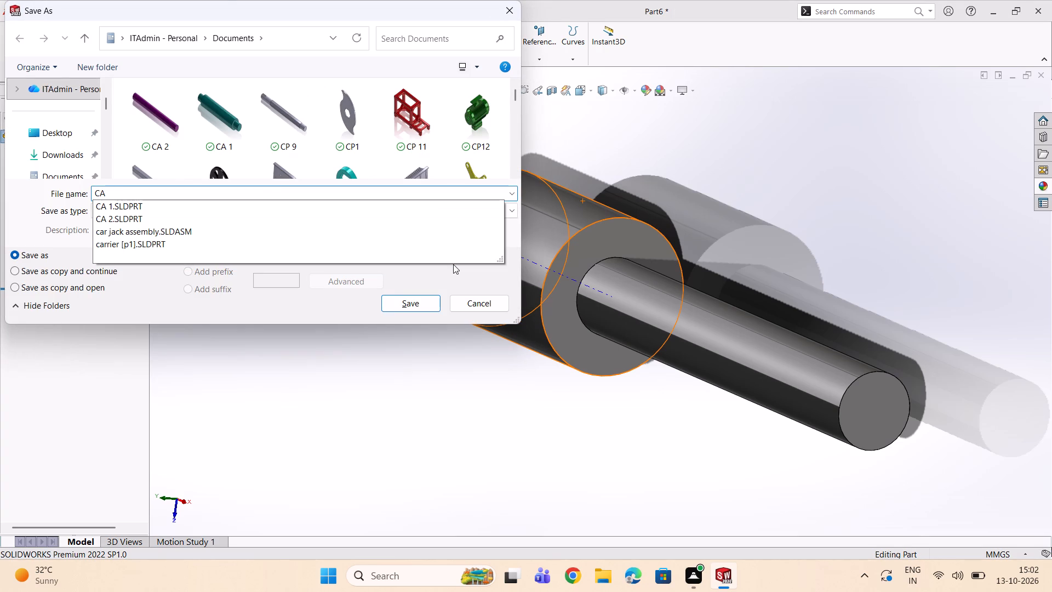
key(space)
key(3)
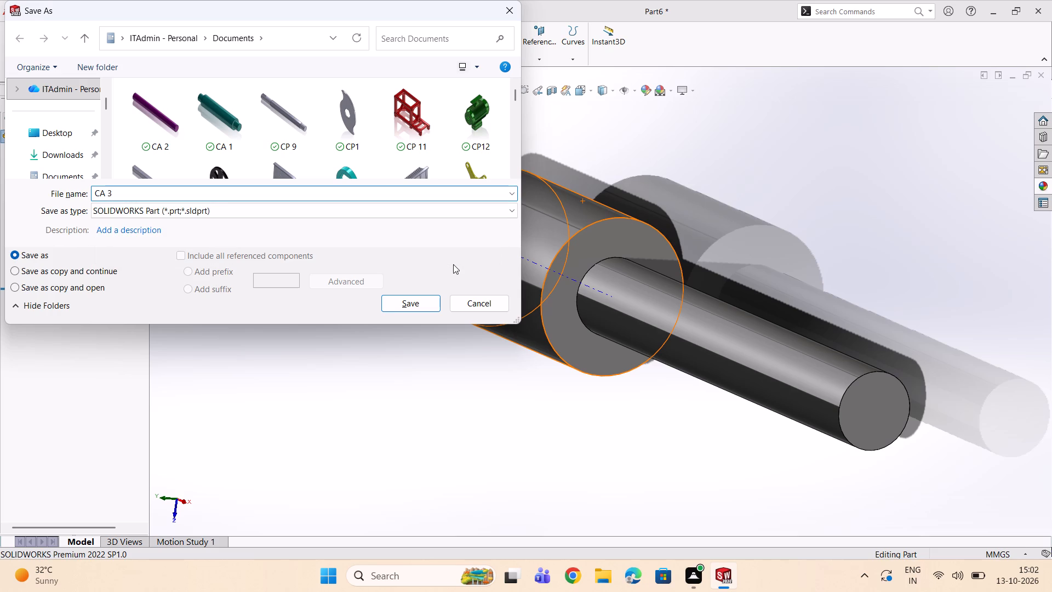
key(Return)
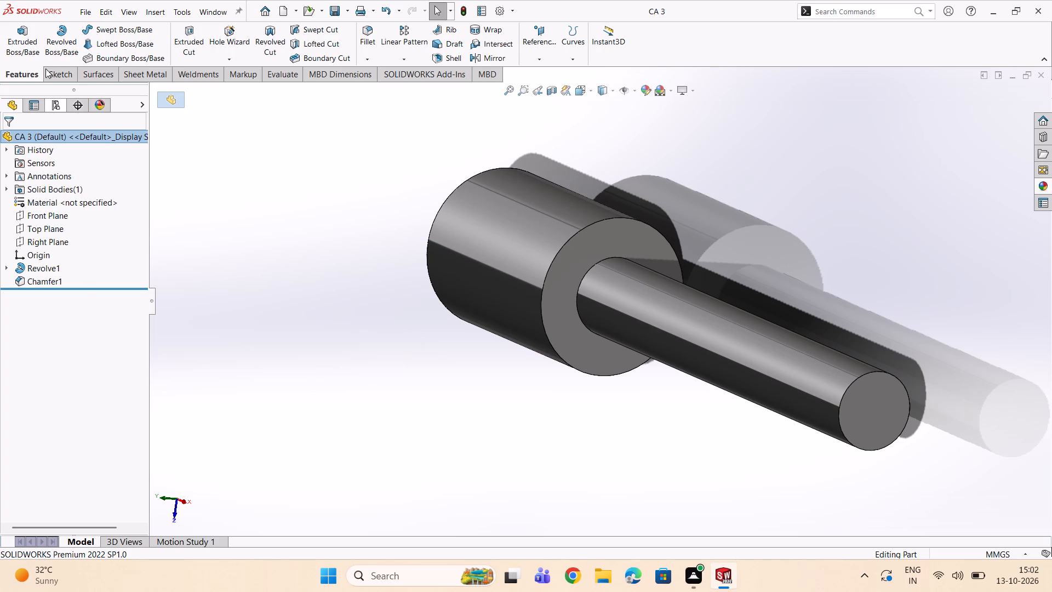
Close the CA 3 part document.
click(74, 74)
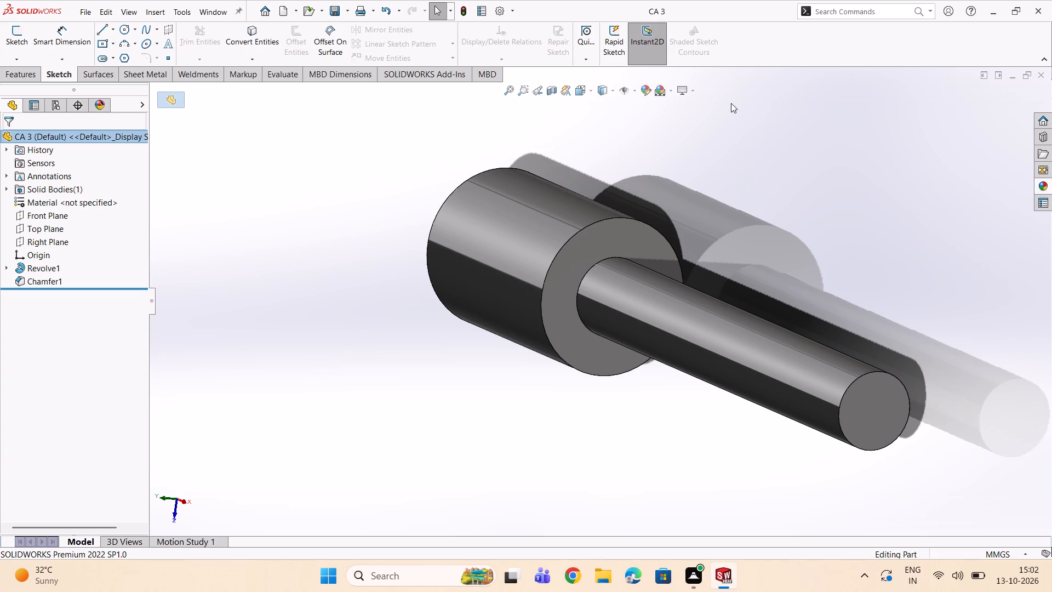
click(1040, 75)
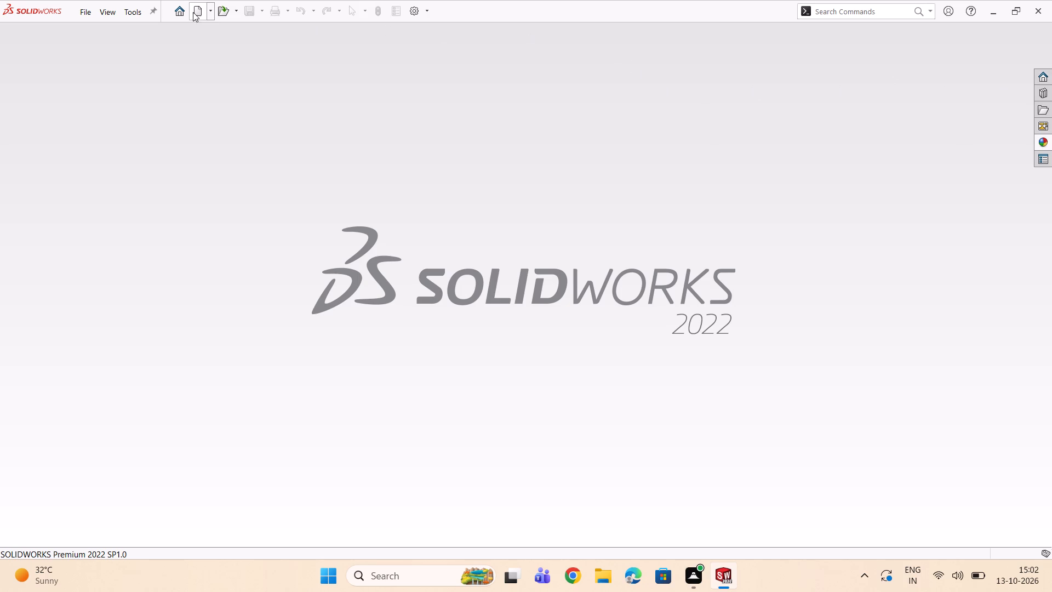
Create a new part and set its units to MMGS (millimeter, gram, second).
click(201, 8)
click(430, 429)
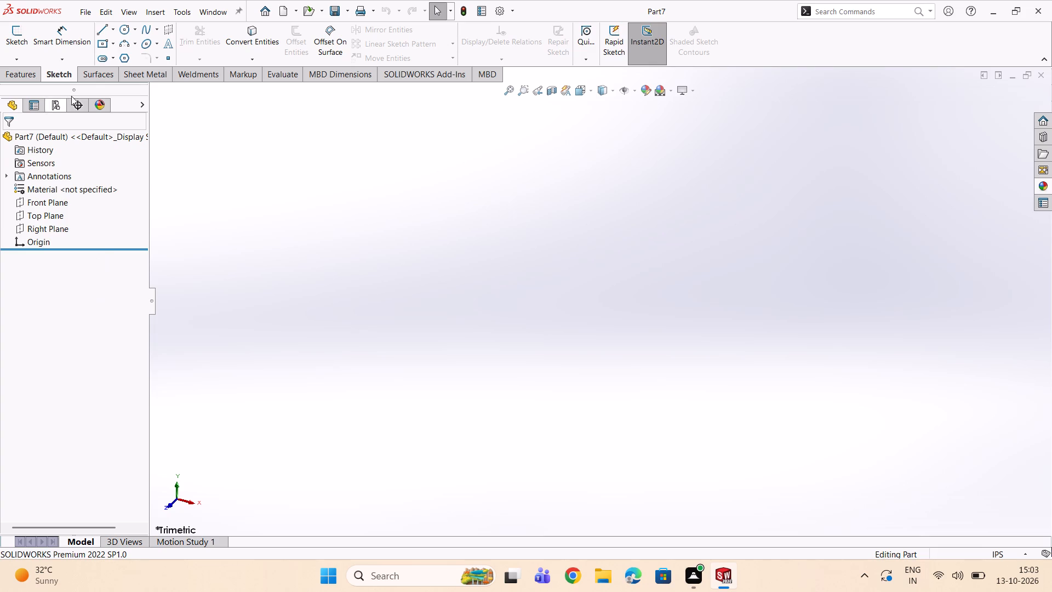
double_click(1006, 555)
click(993, 553)
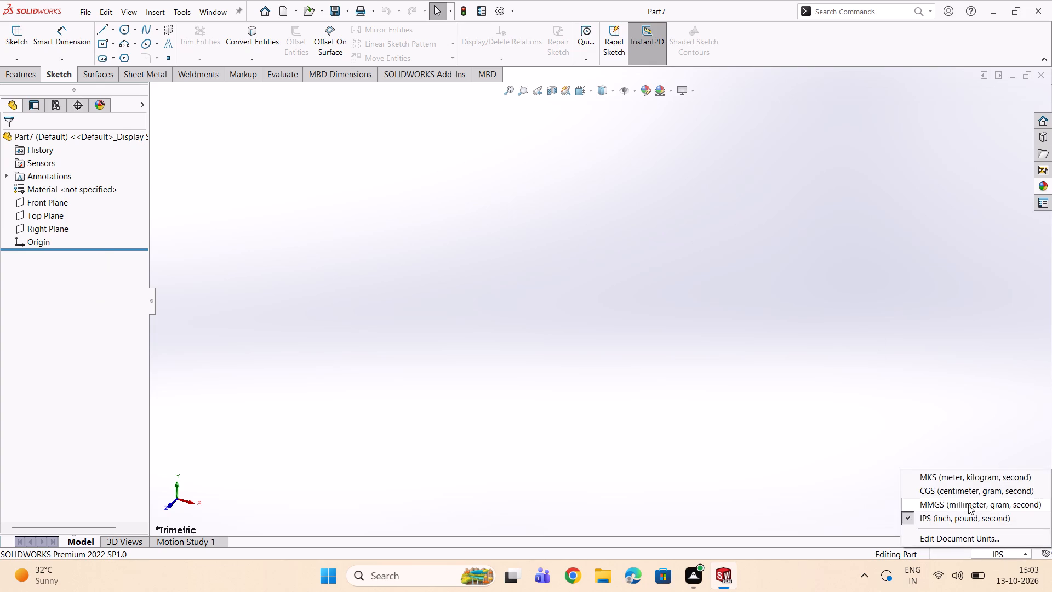
click(968, 505)
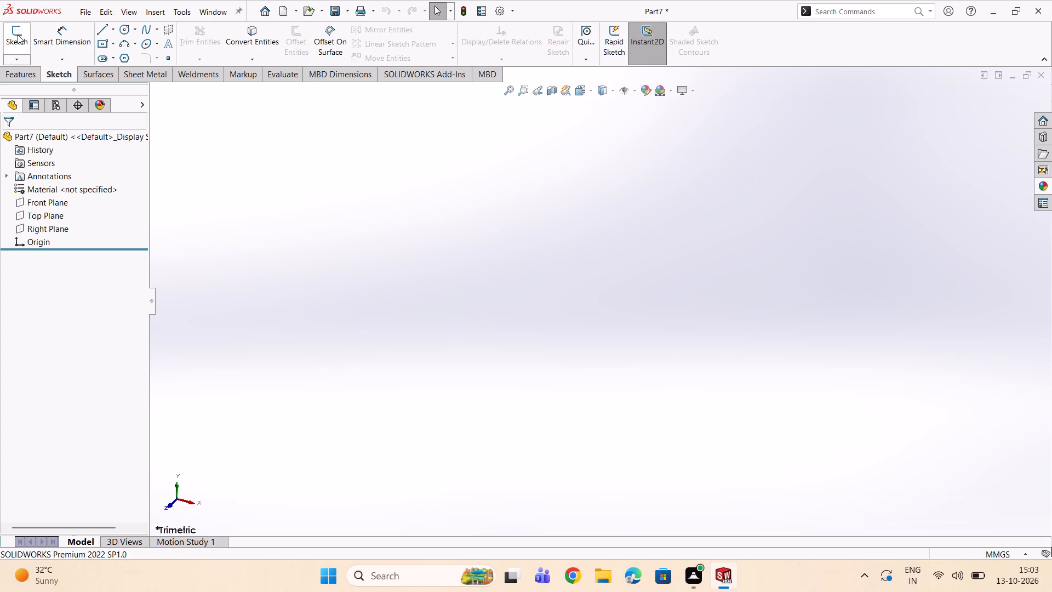
Sketch a center rectangle on the Front Plane, centred on the origin, about 50 mm wide and 225 mm high.
click(61, 207)
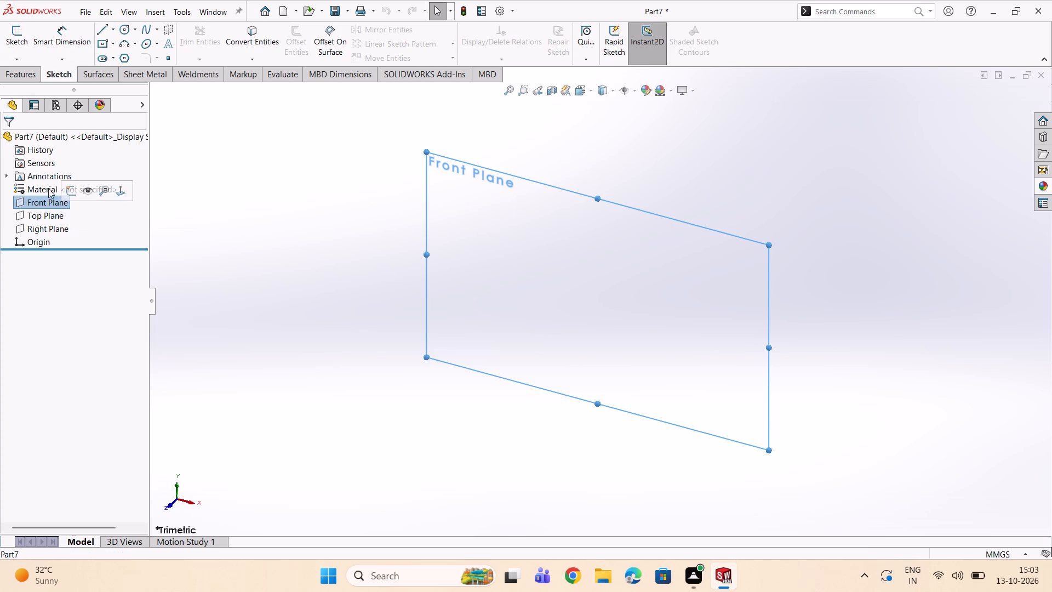
click(19, 42)
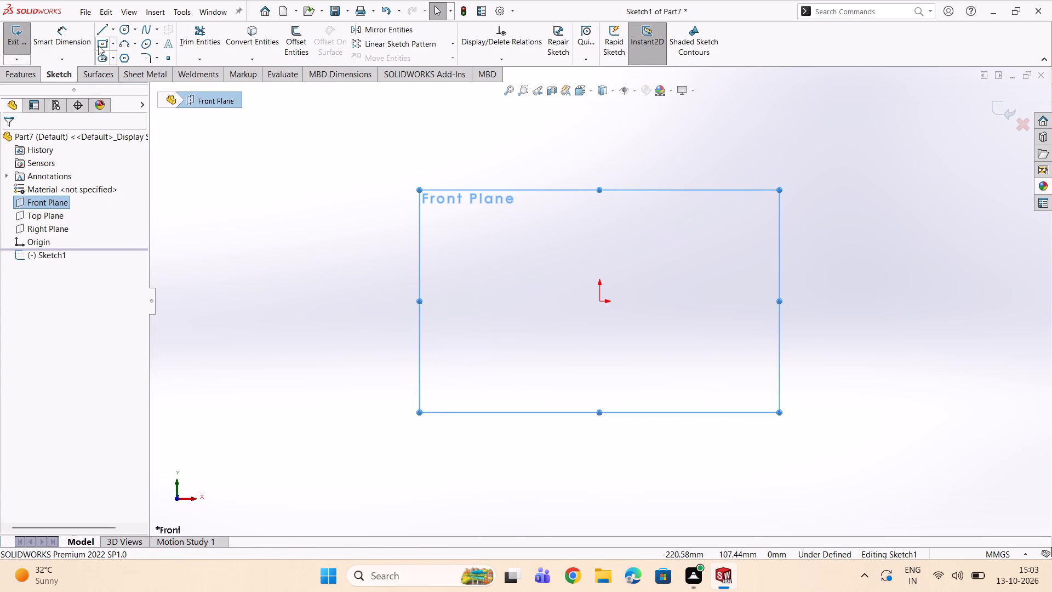
double_click(103, 42)
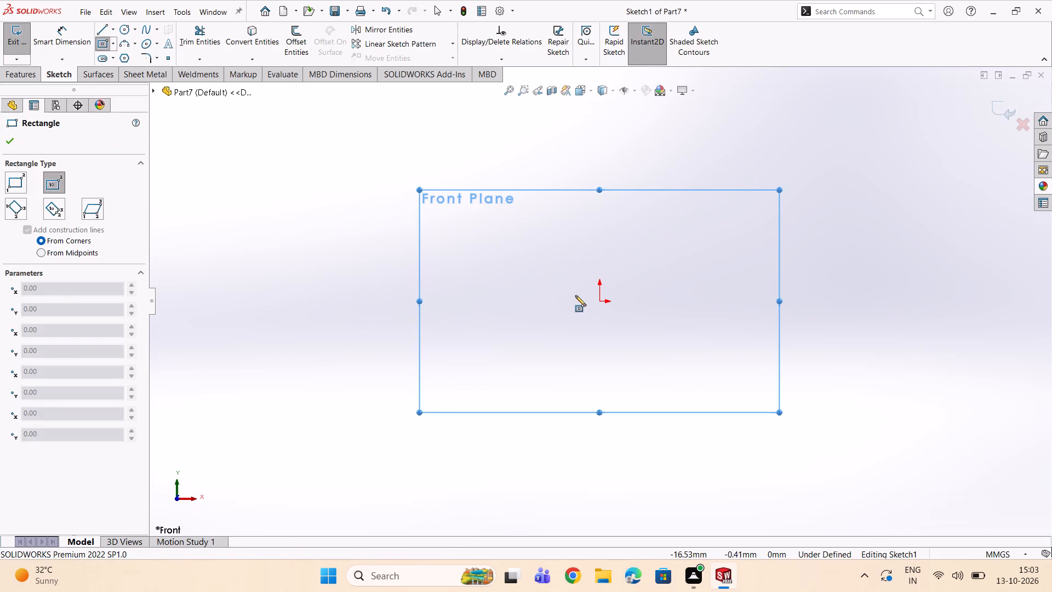
click(597, 302)
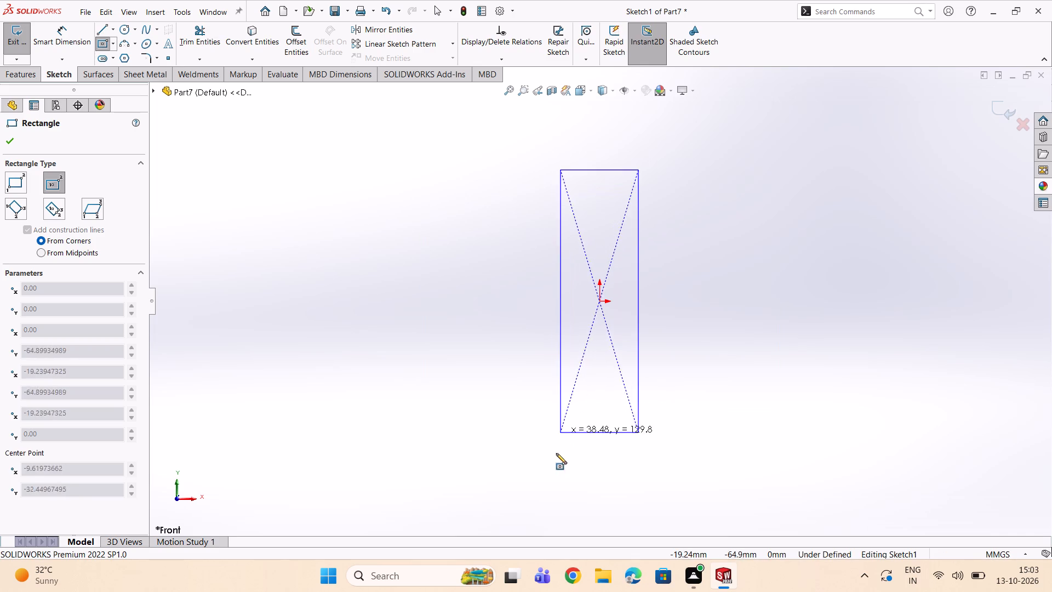
click(549, 529)
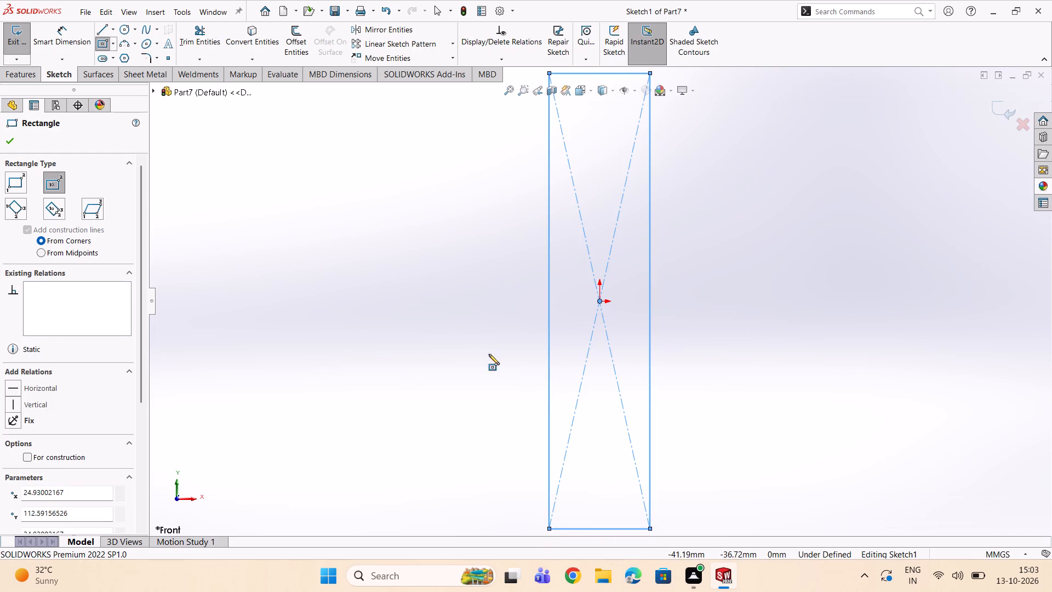
scroll(432, 314, up, 4)
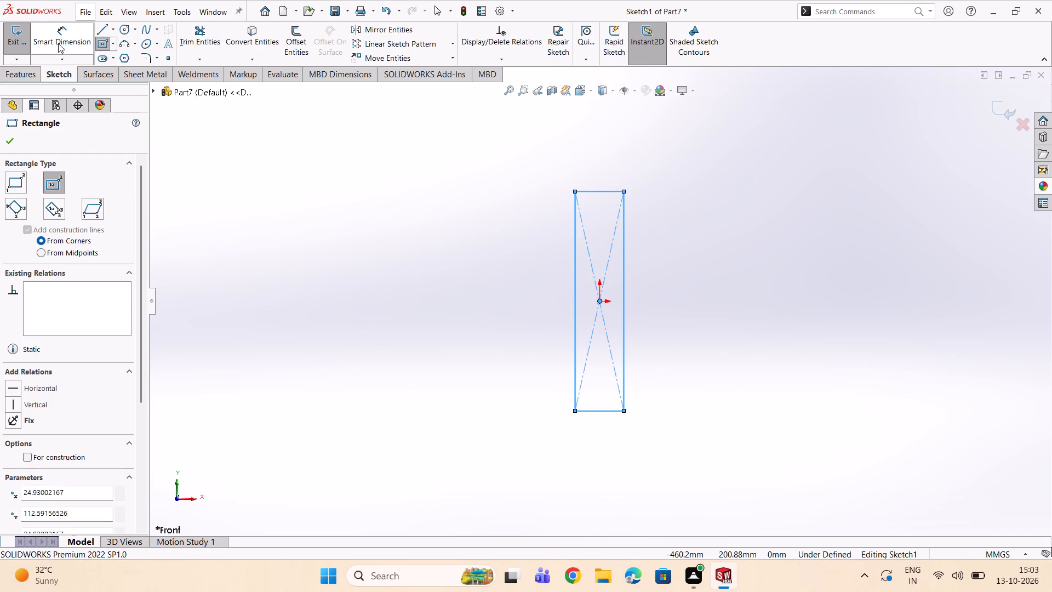
double_click(58, 44)
key(Escape)
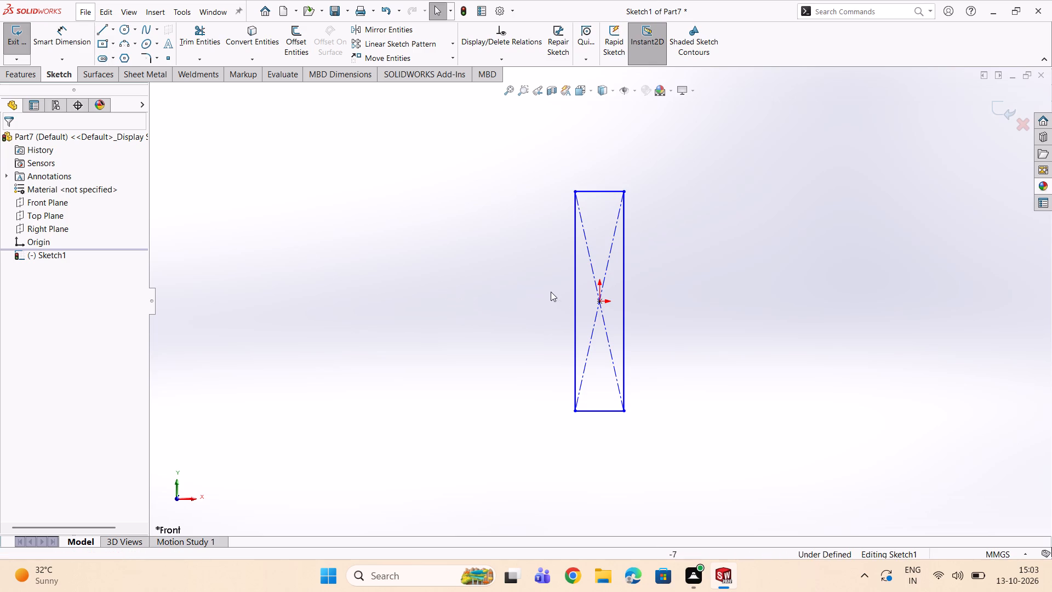
Delete both diagonal construction lines inside the rectangle.
click(596, 283)
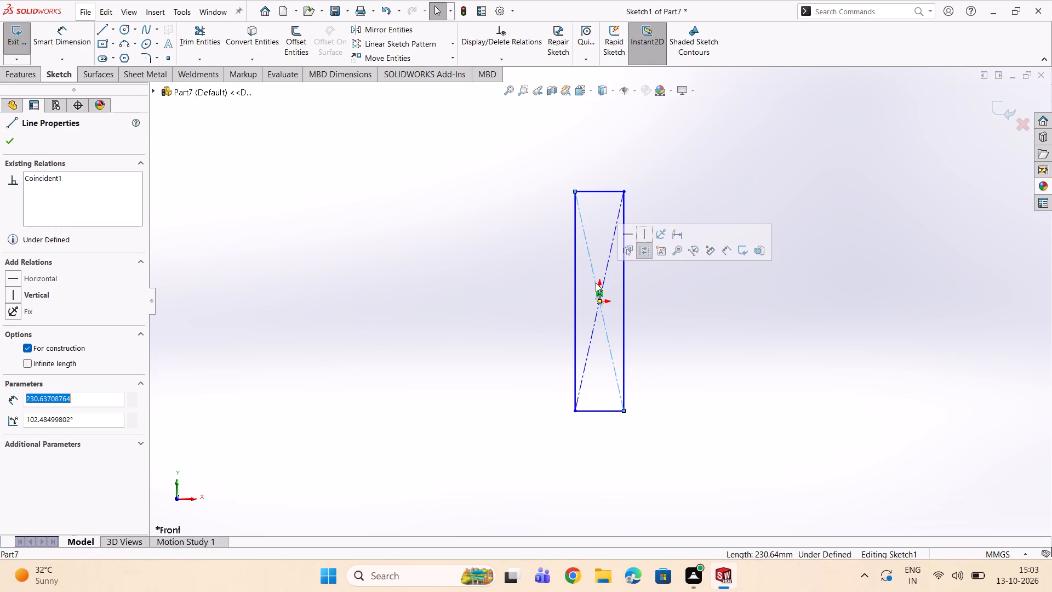
key(Delete)
click(608, 276)
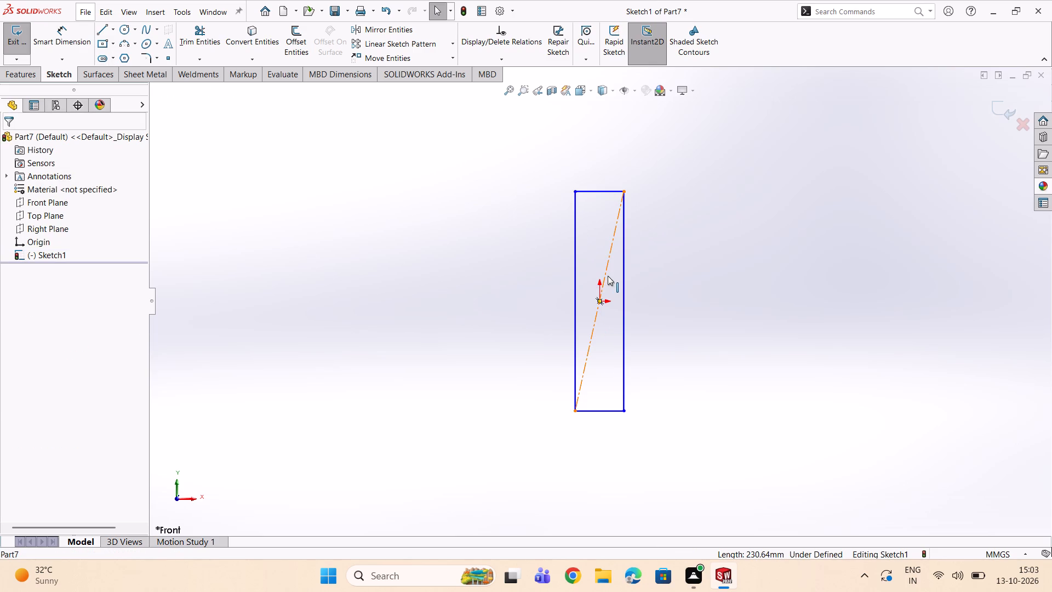
key(Delete)
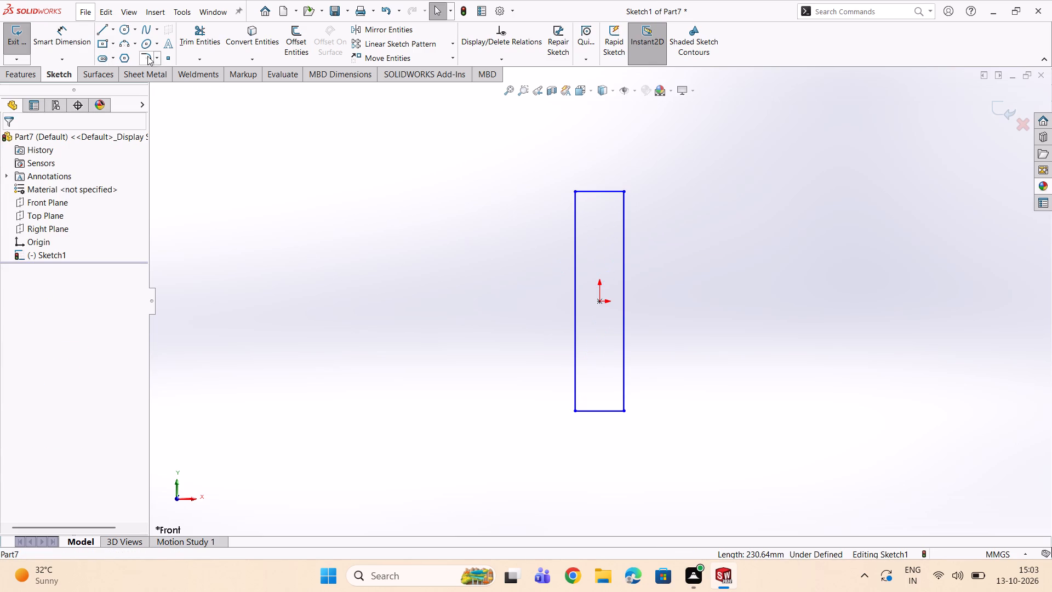
Dimension the rectangle's vertical side to 500 mm and its bottom edge to 130 mm.
click(65, 43)
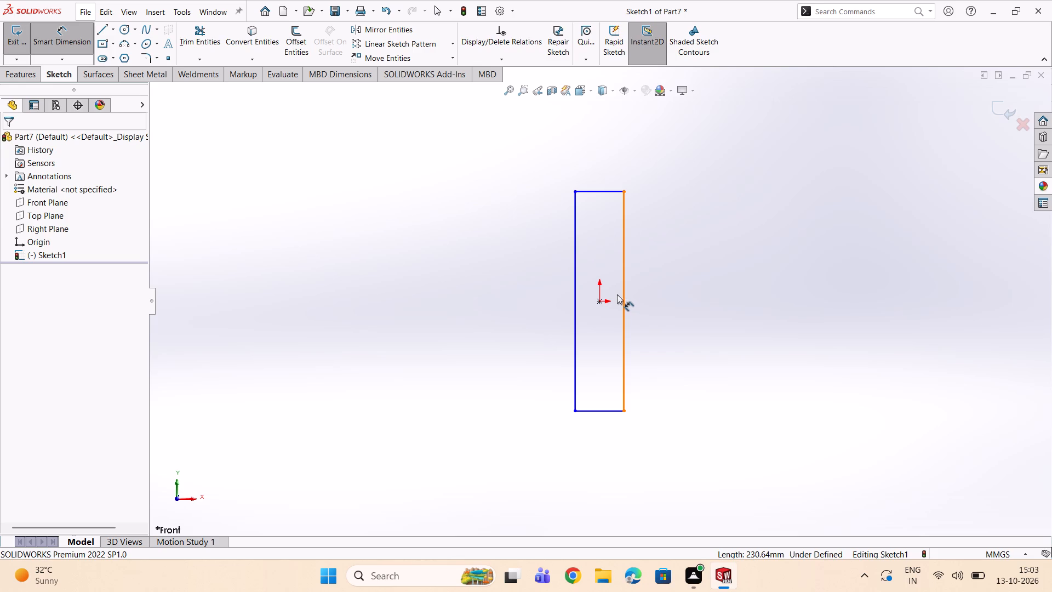
click(625, 294)
click(678, 289)
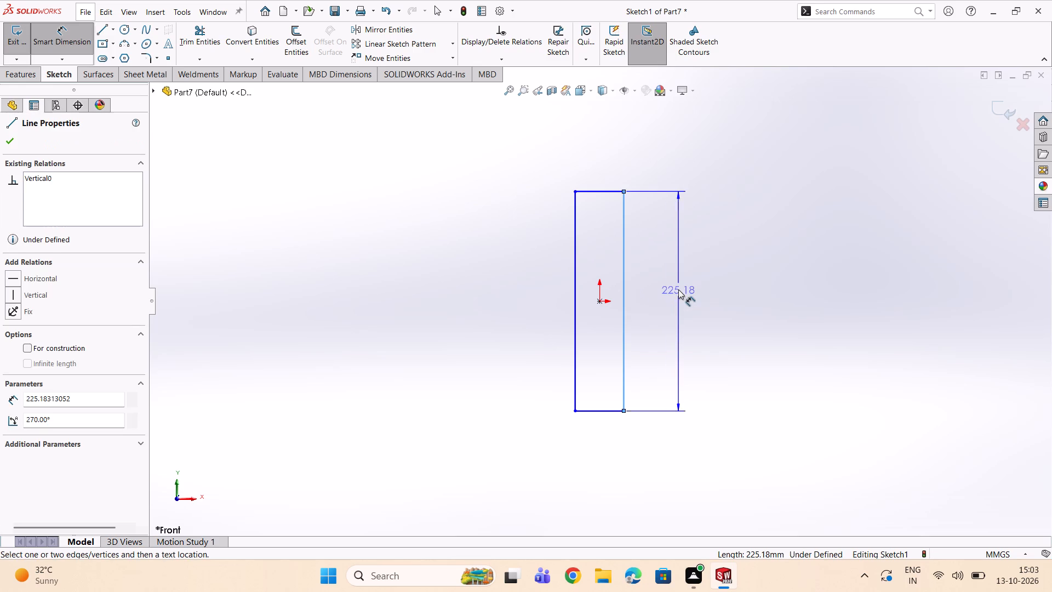
text(500)
key(Return)
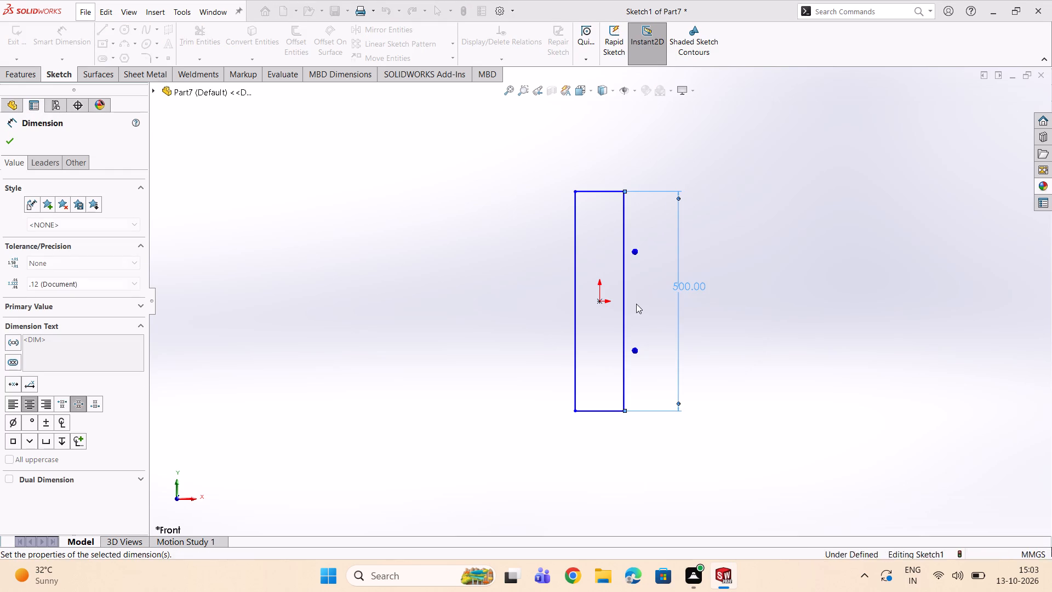
scroll(622, 317, down, 1)
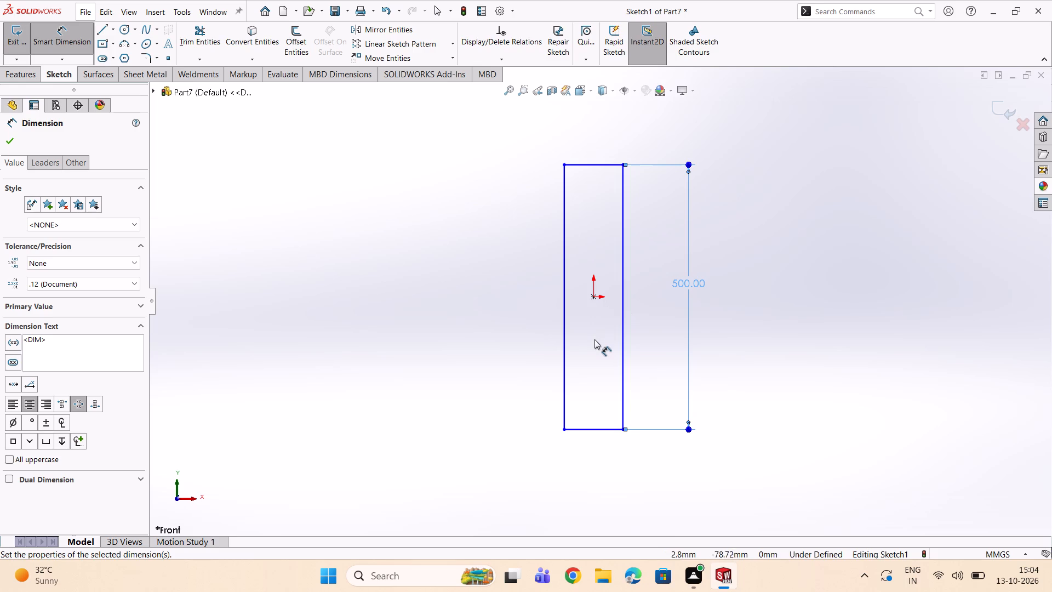
click(596, 428)
click(594, 463)
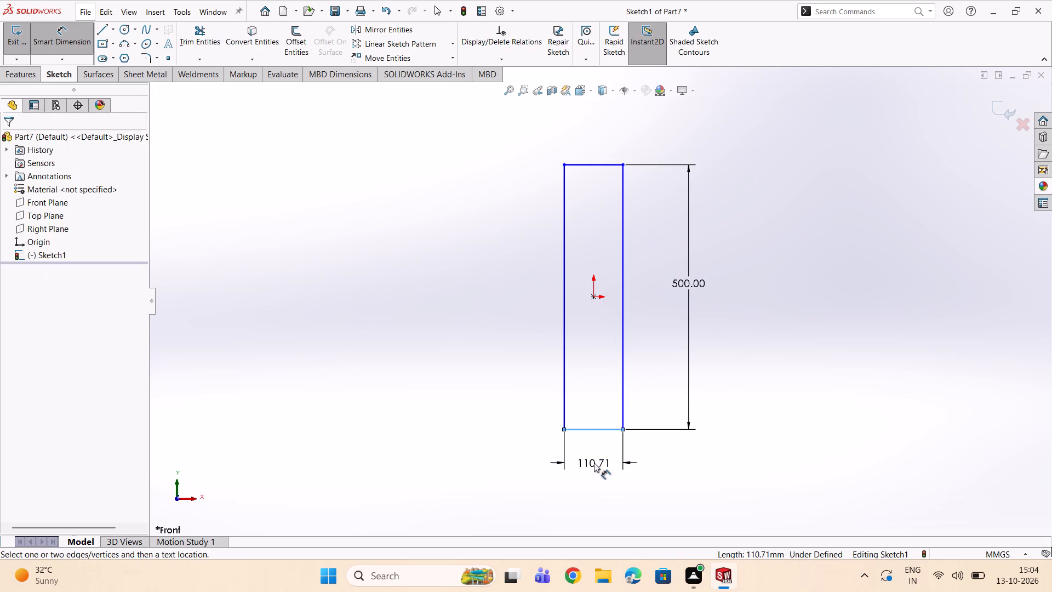
text(130)
key(Return)
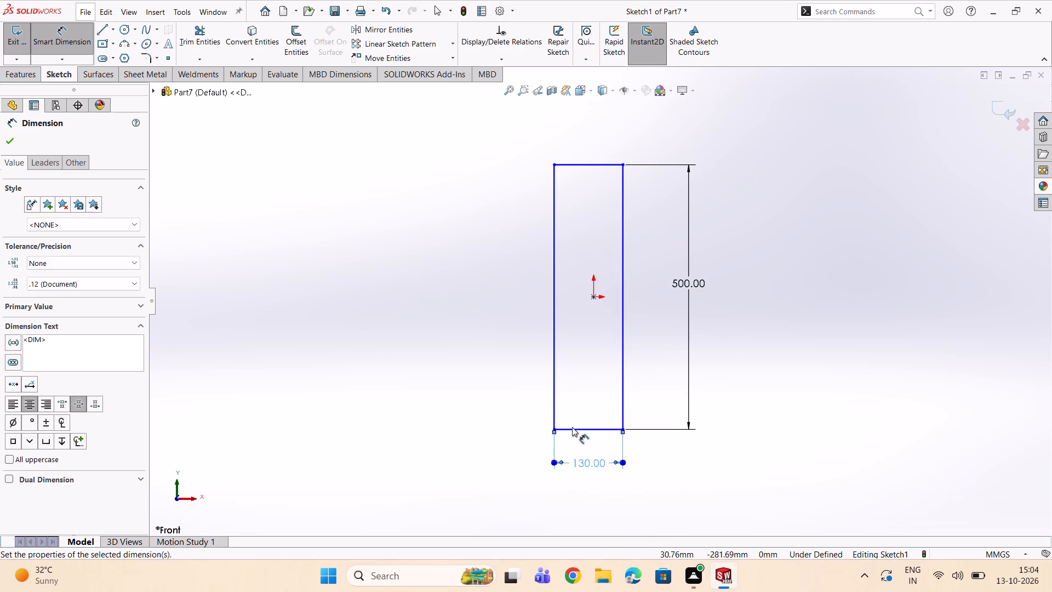
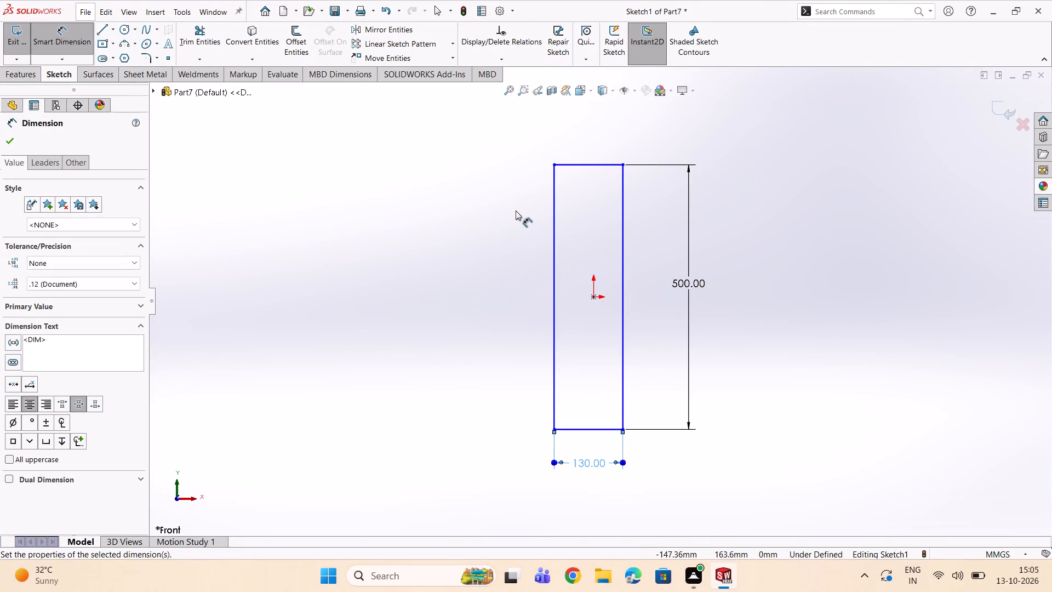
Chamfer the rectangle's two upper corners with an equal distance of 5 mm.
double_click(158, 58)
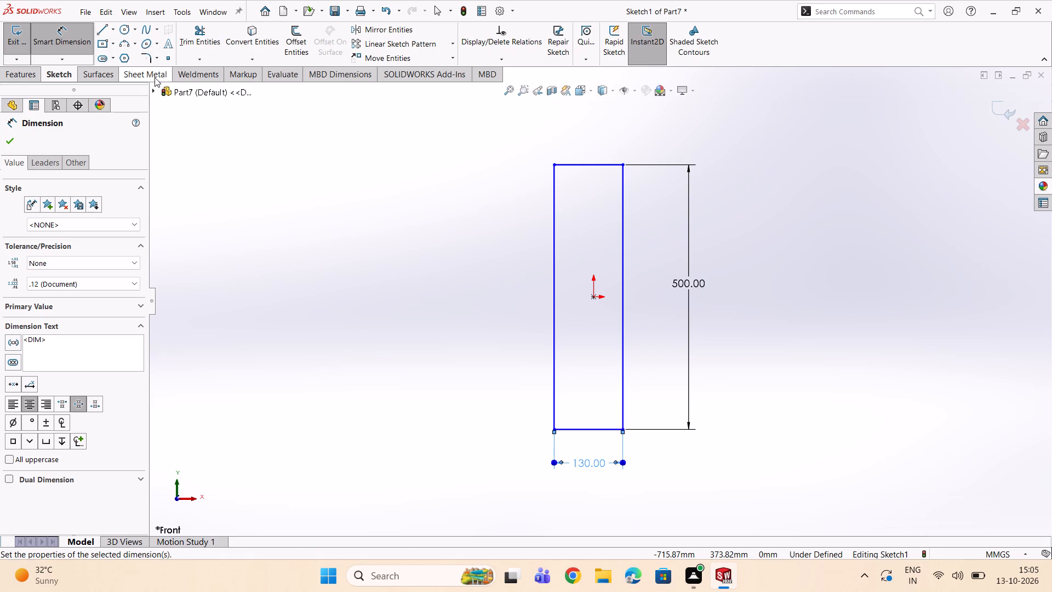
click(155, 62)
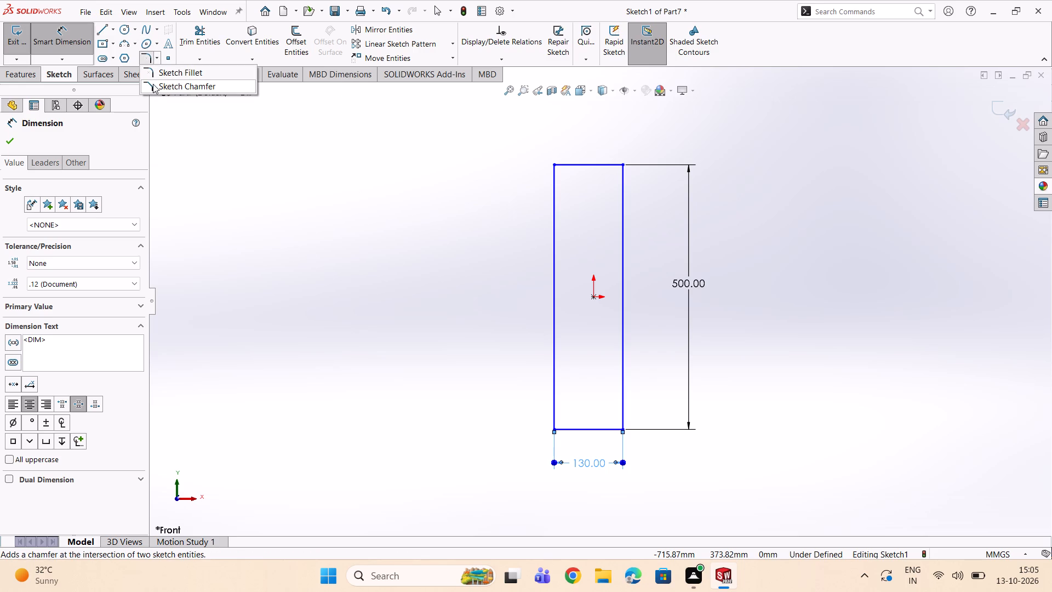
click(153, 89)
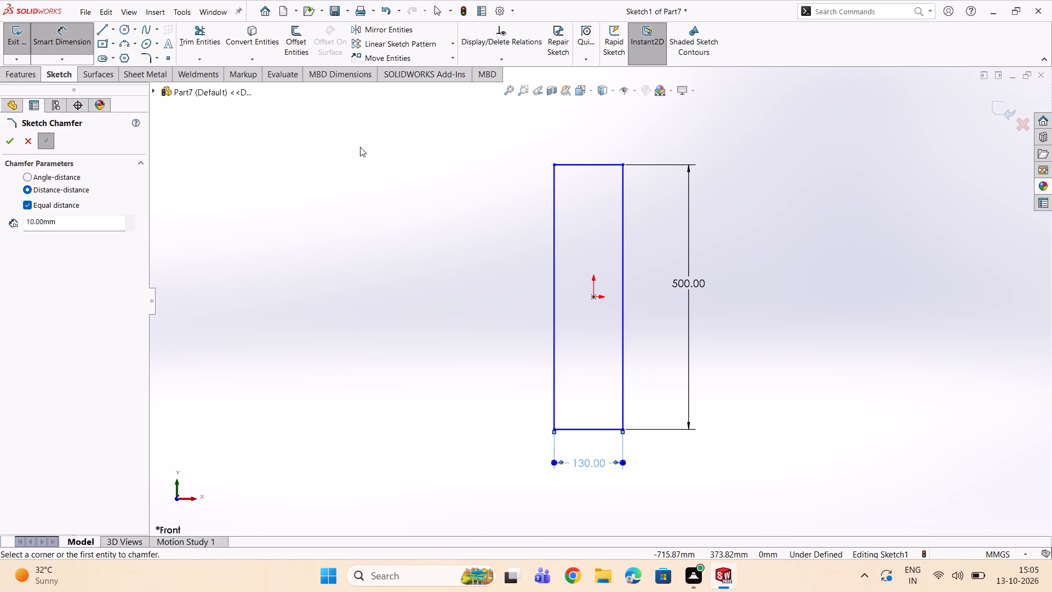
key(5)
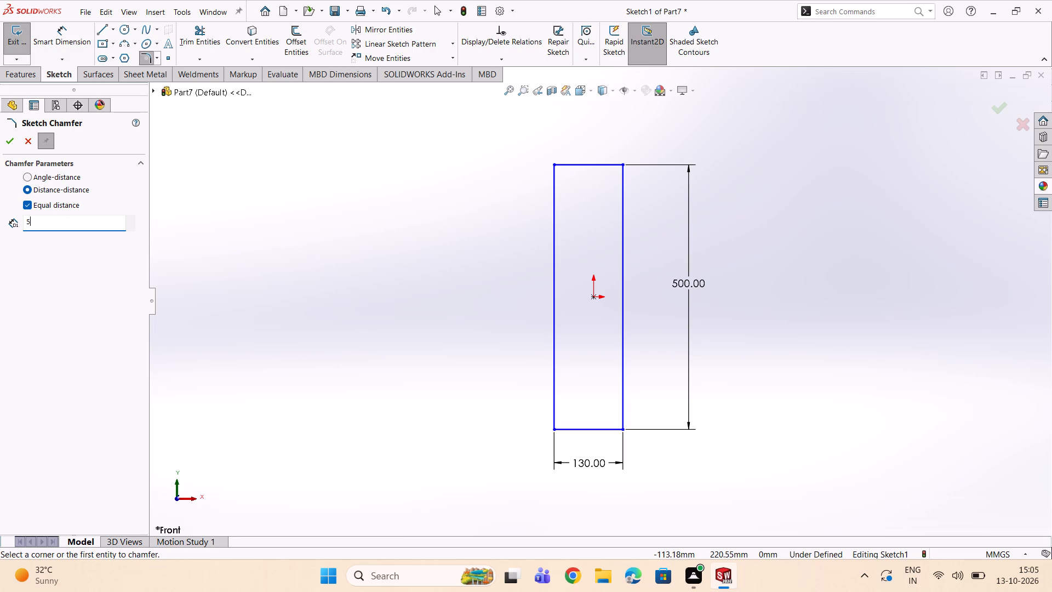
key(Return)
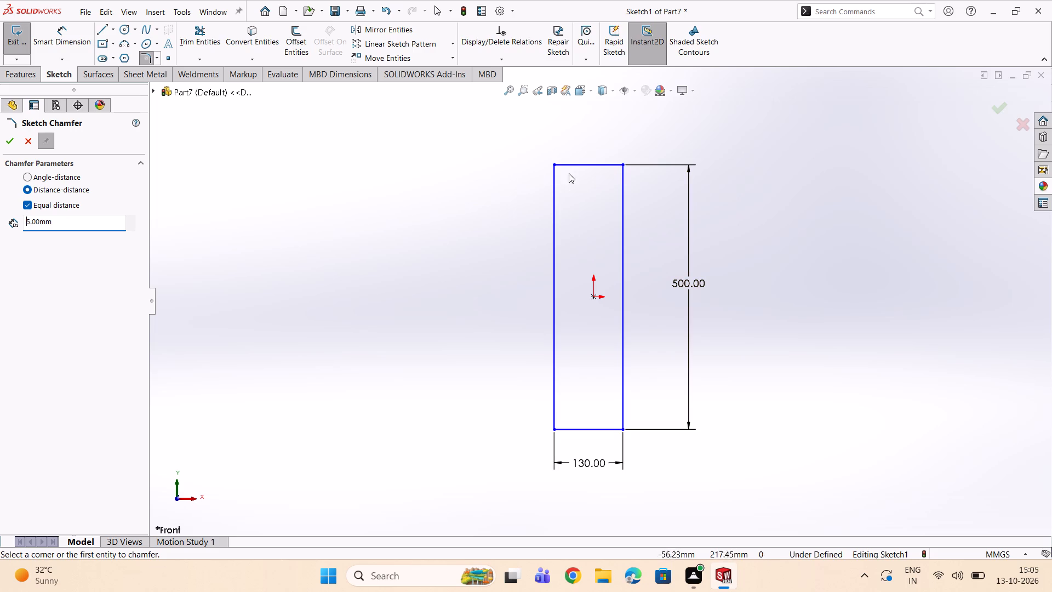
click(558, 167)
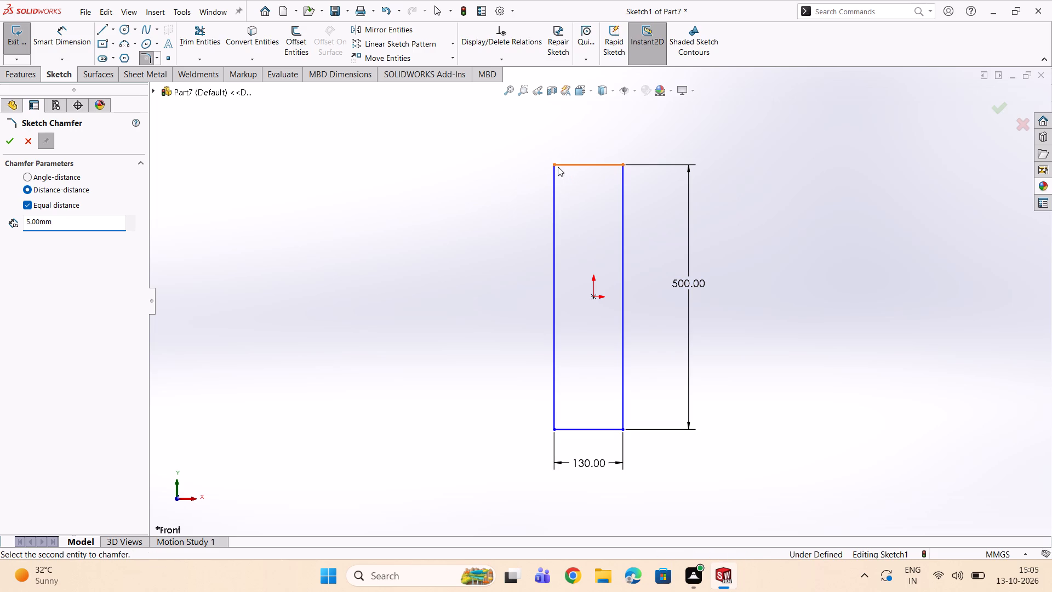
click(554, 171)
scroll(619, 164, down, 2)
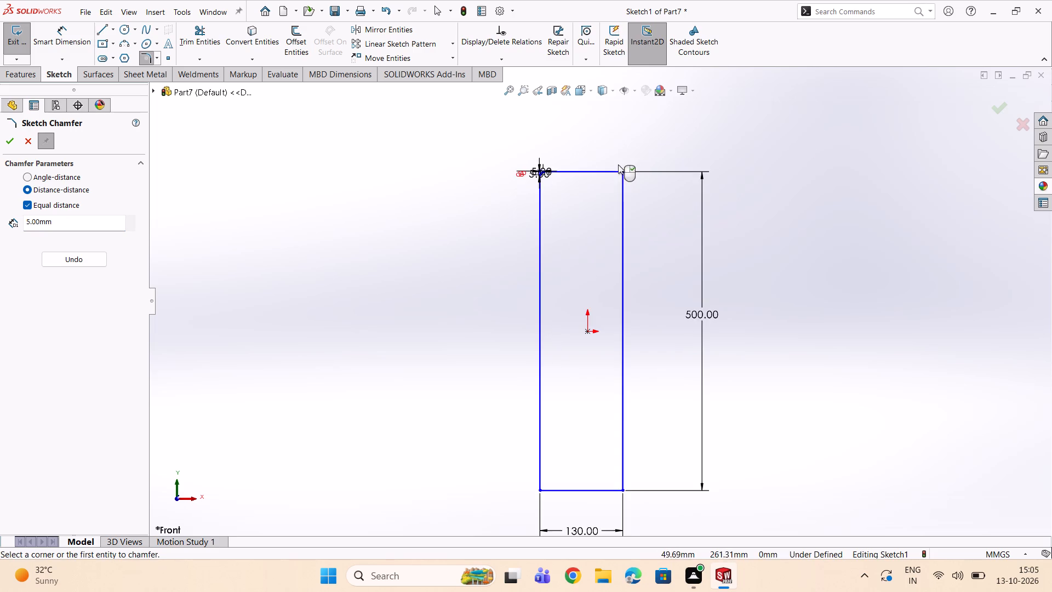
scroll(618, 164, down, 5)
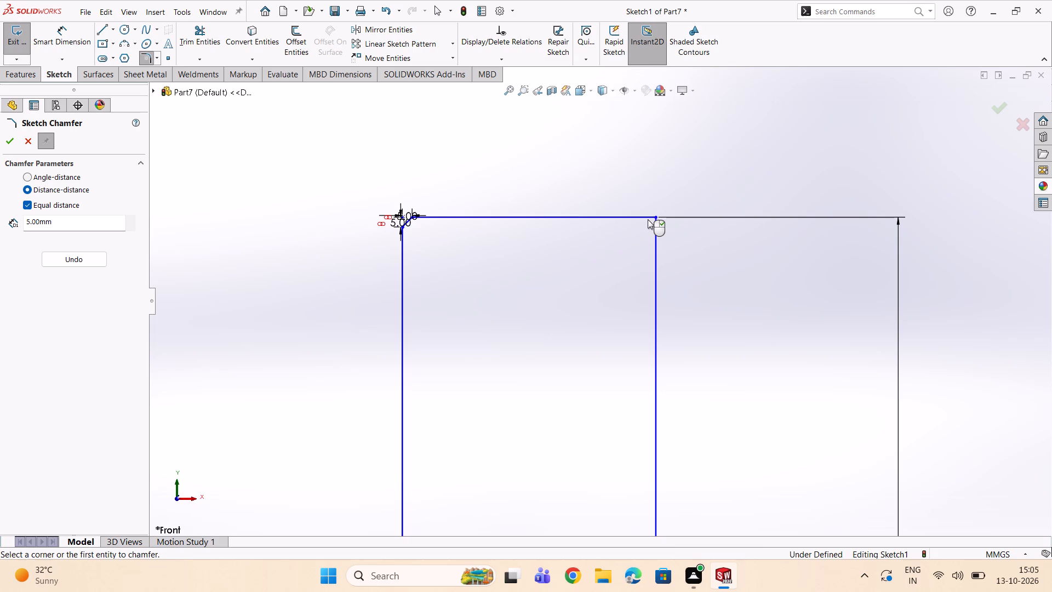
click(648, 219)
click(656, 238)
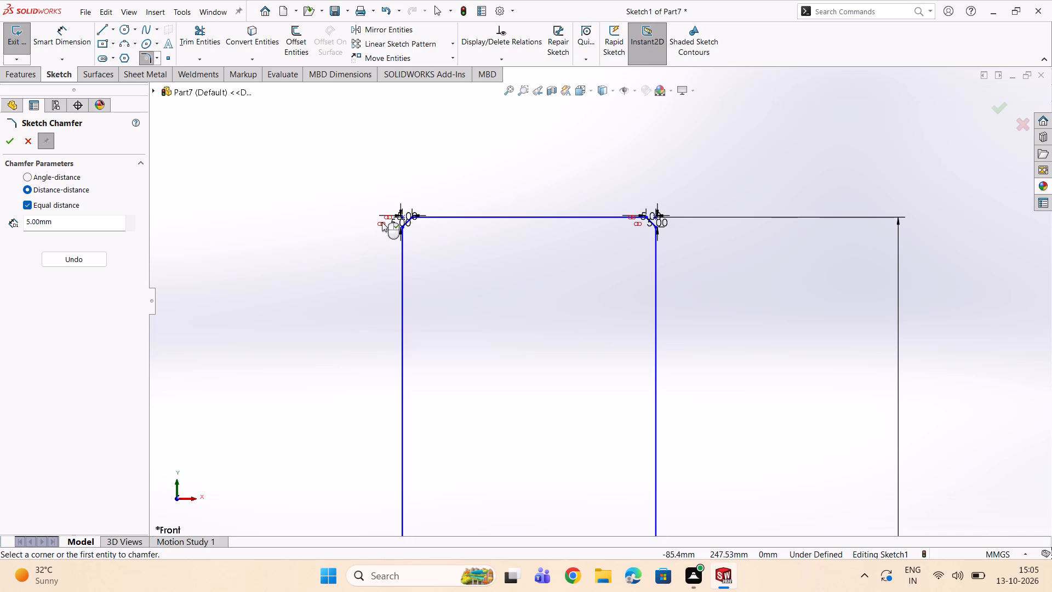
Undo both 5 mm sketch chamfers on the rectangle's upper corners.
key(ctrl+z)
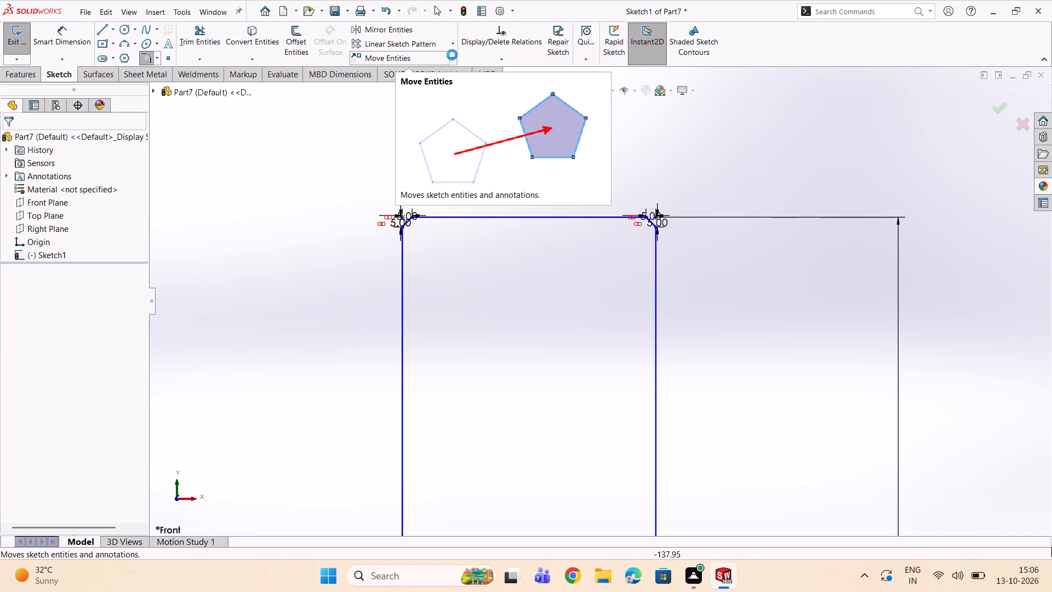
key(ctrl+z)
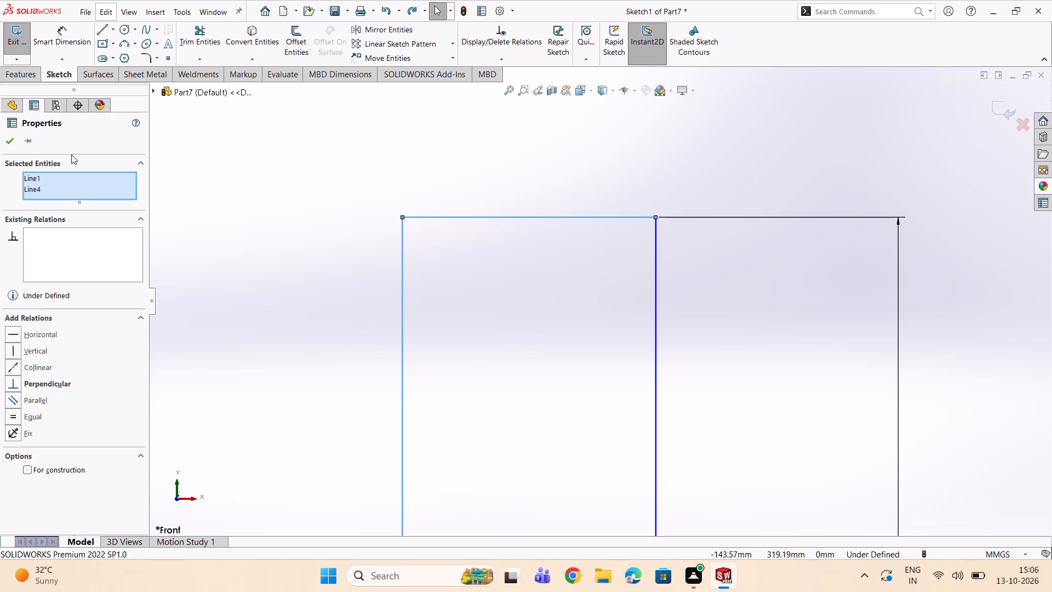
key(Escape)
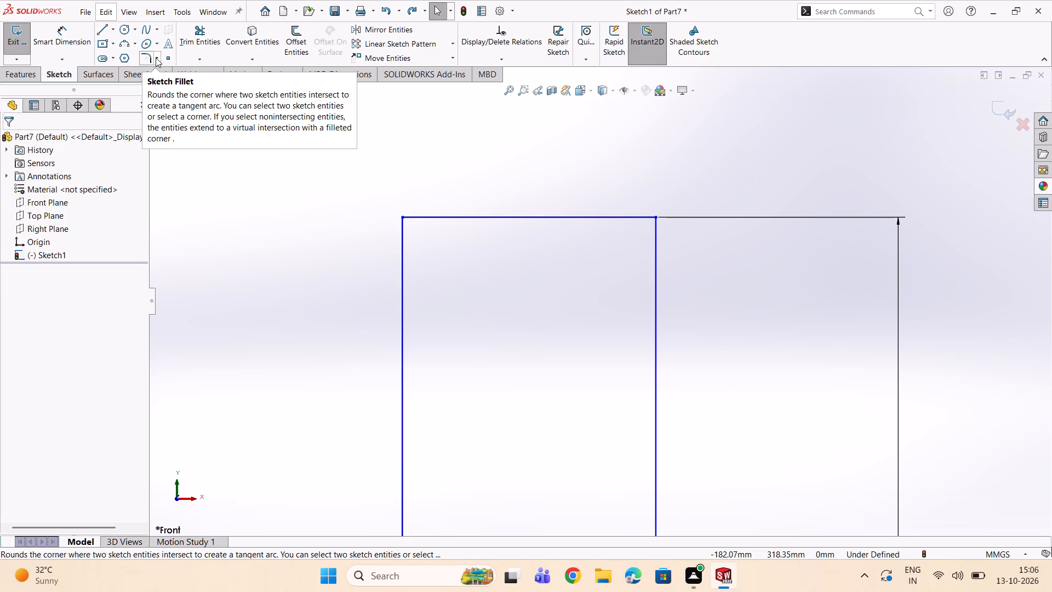
Chamfer the rectangle's two upper corners with an equal distance of 20 mm.
double_click(156, 58)
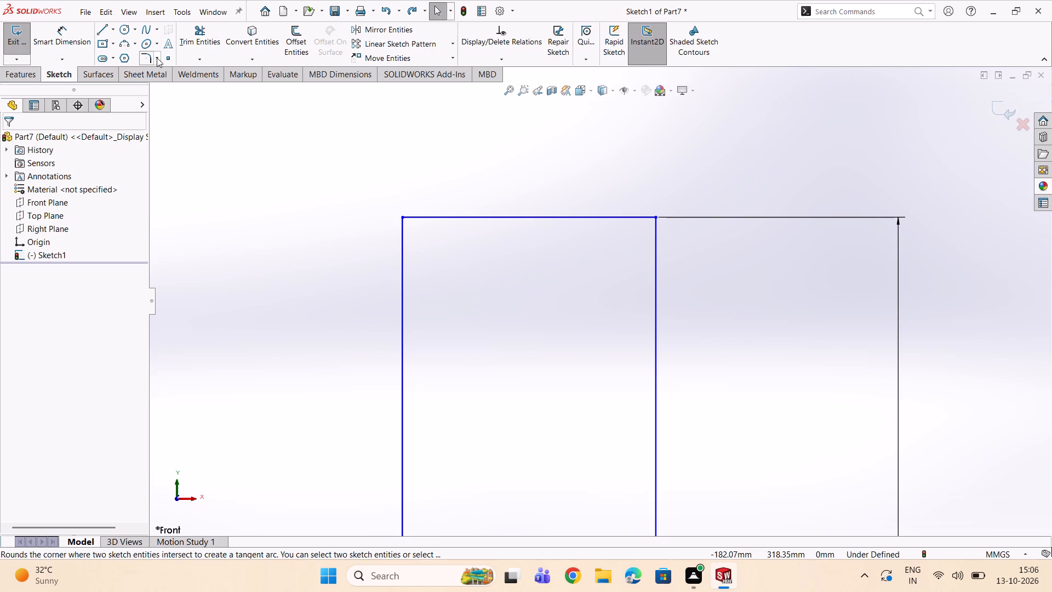
double_click(157, 58)
click(157, 58)
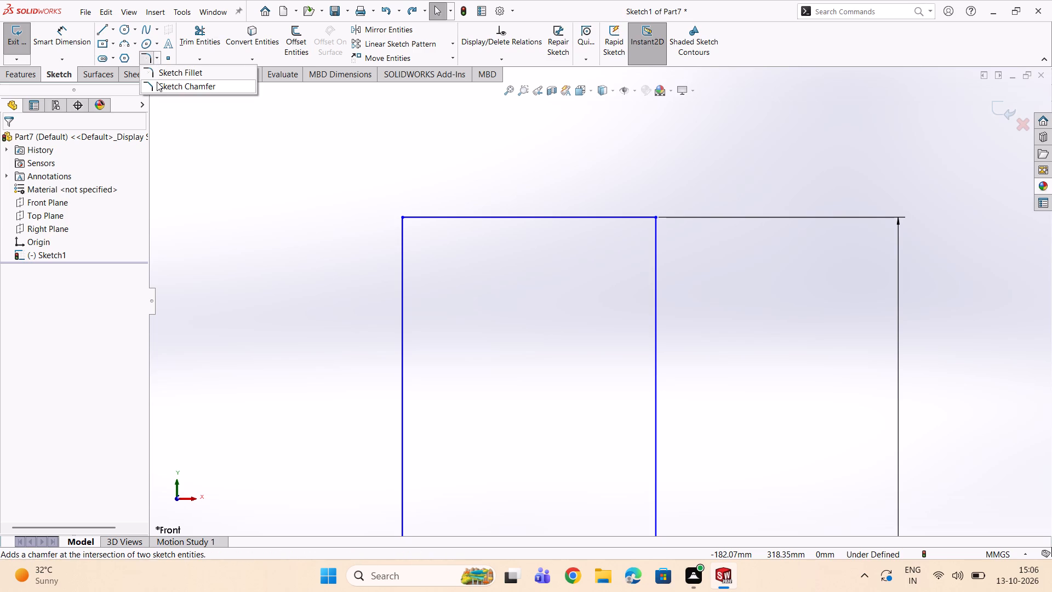
click(157, 86)
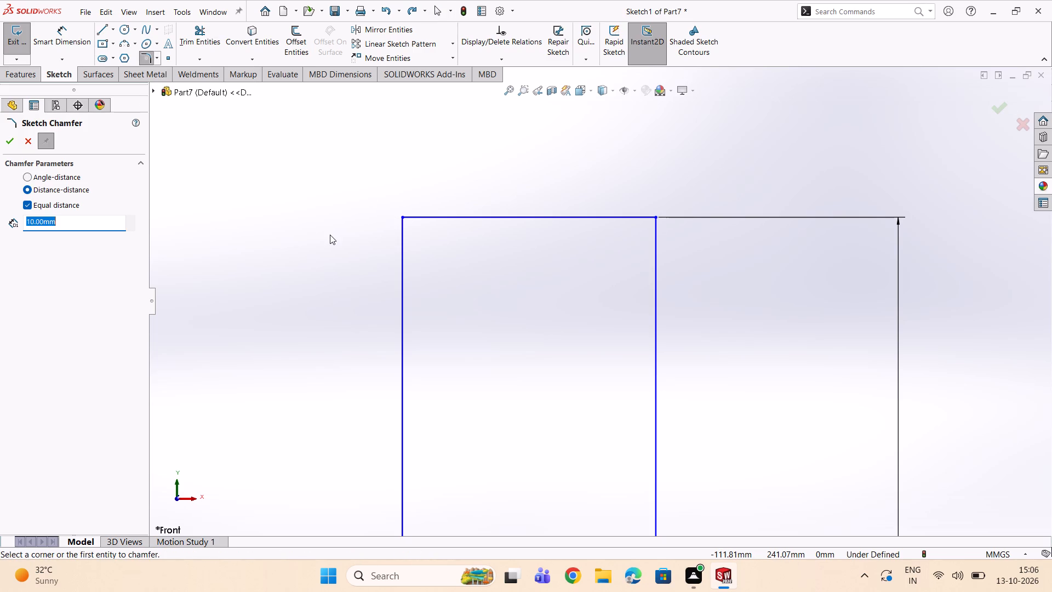
text(20)
key(Return)
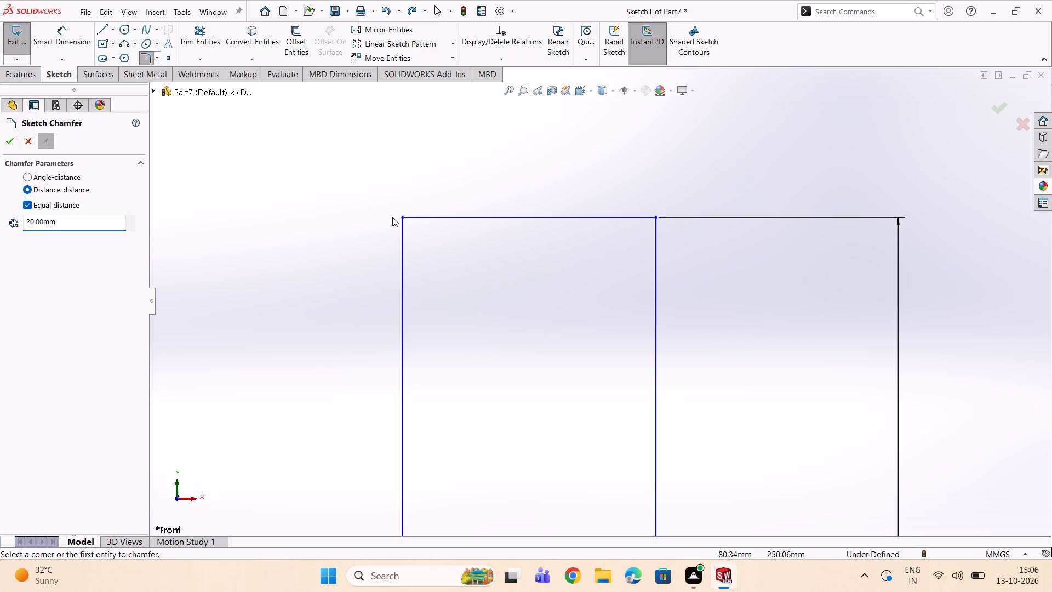
double_click(400, 218)
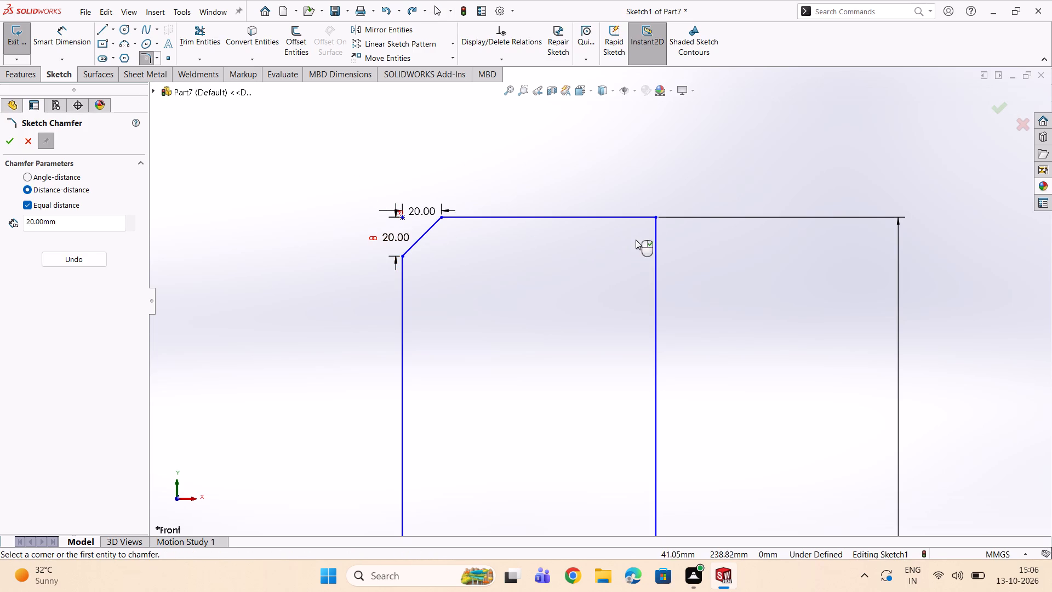
click(660, 218)
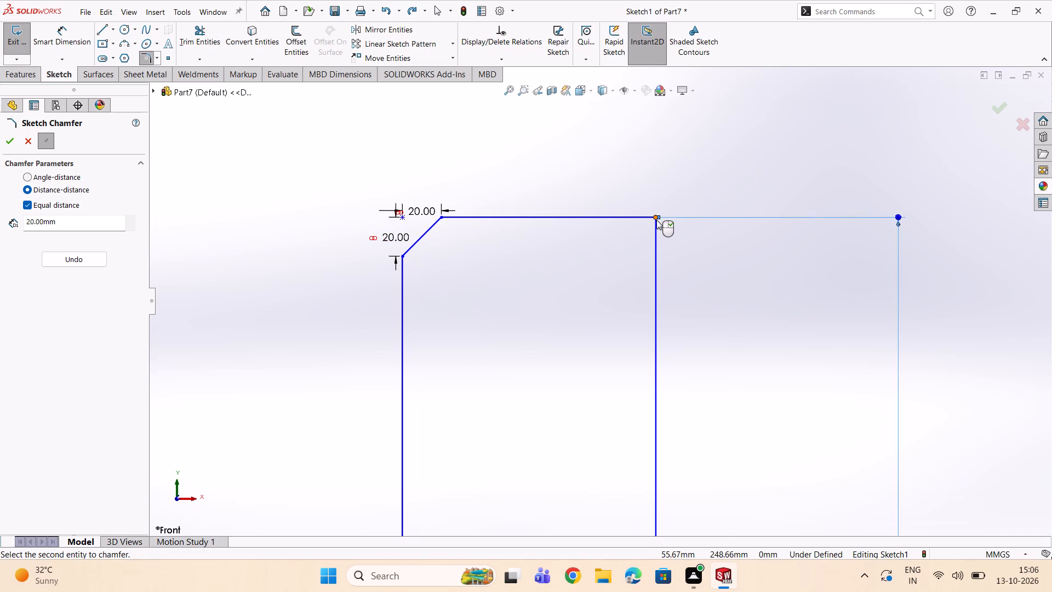
click(656, 220)
double_click(689, 215)
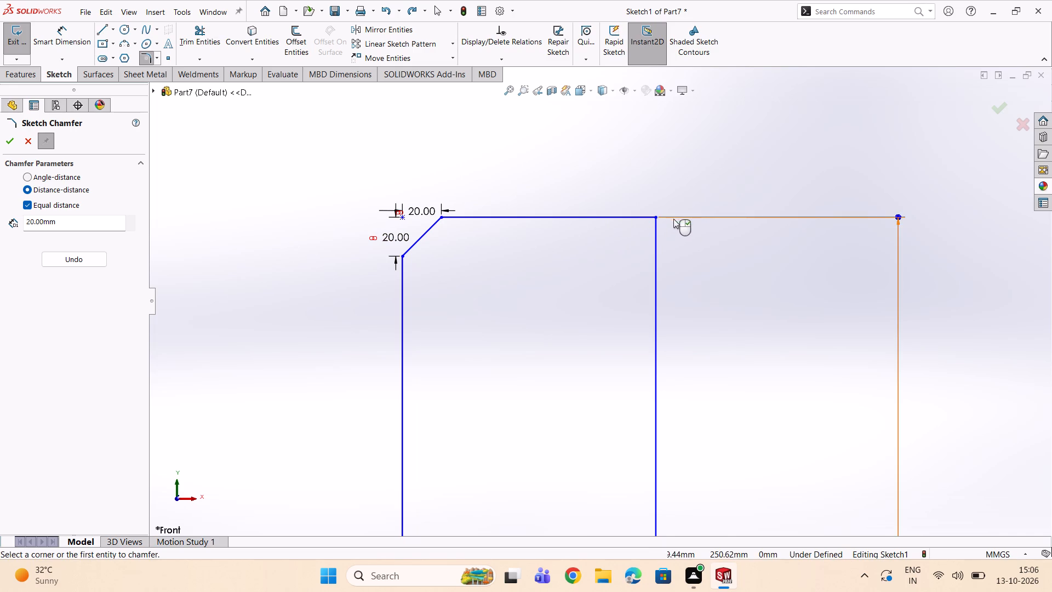
click(658, 215)
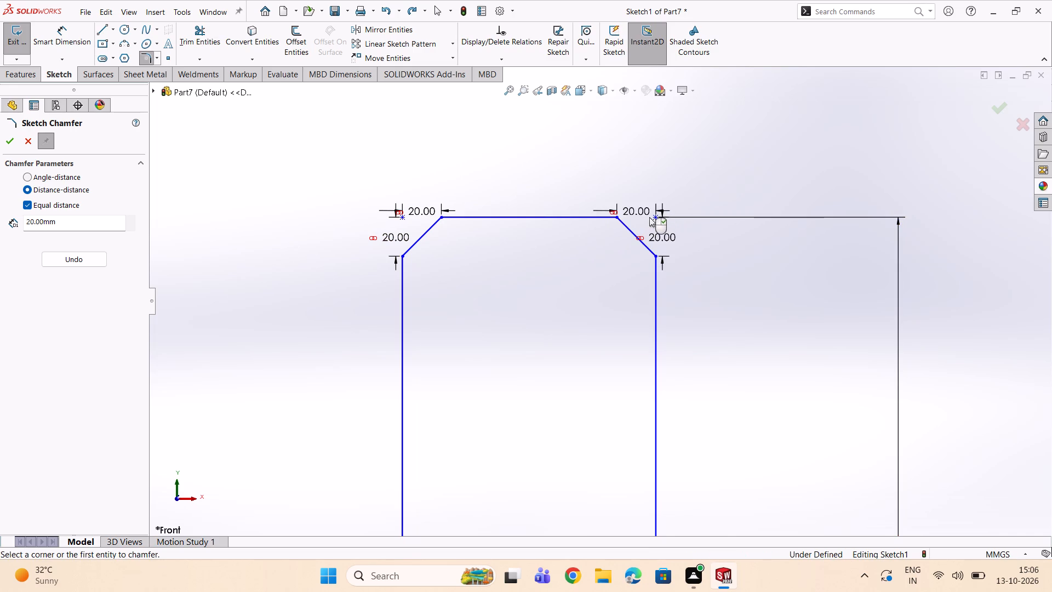
click(11, 135)
Dimension the length of the top edge between the two chamfers, placing the dimension above the profile.
double_click(49, 45)
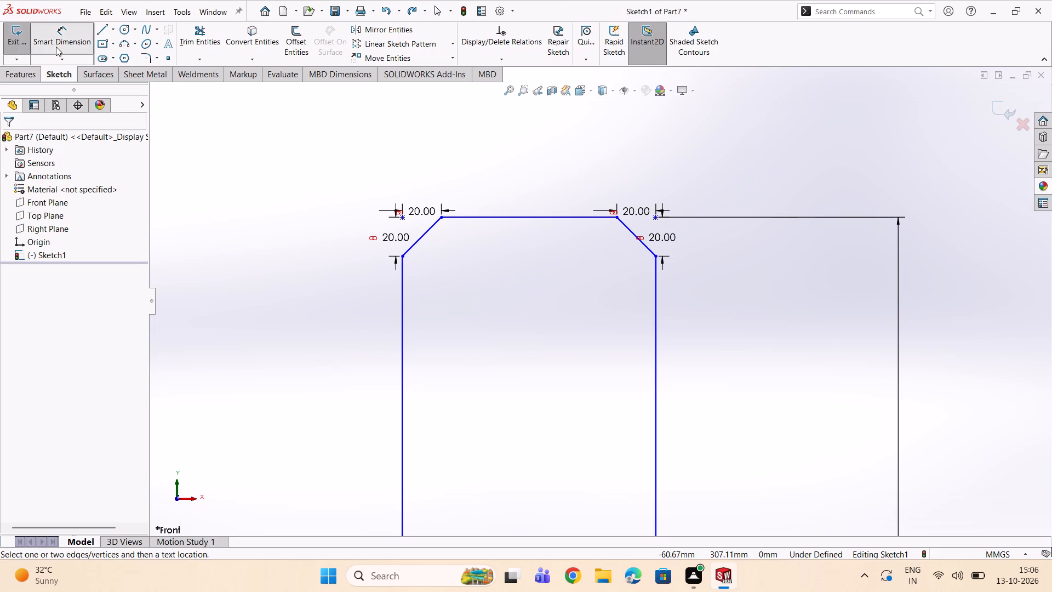
click(557, 219)
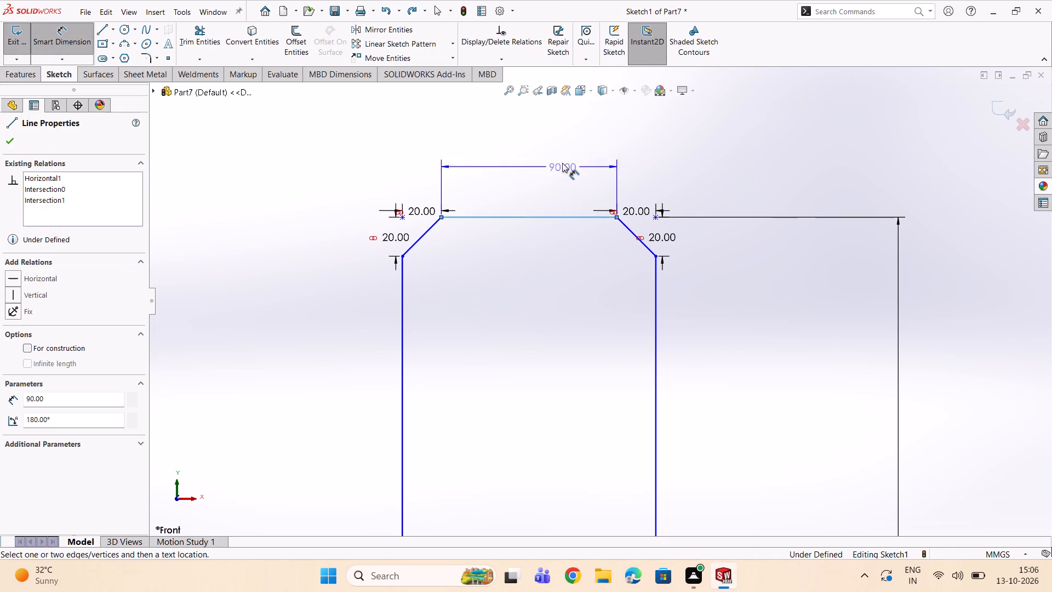
click(544, 147)
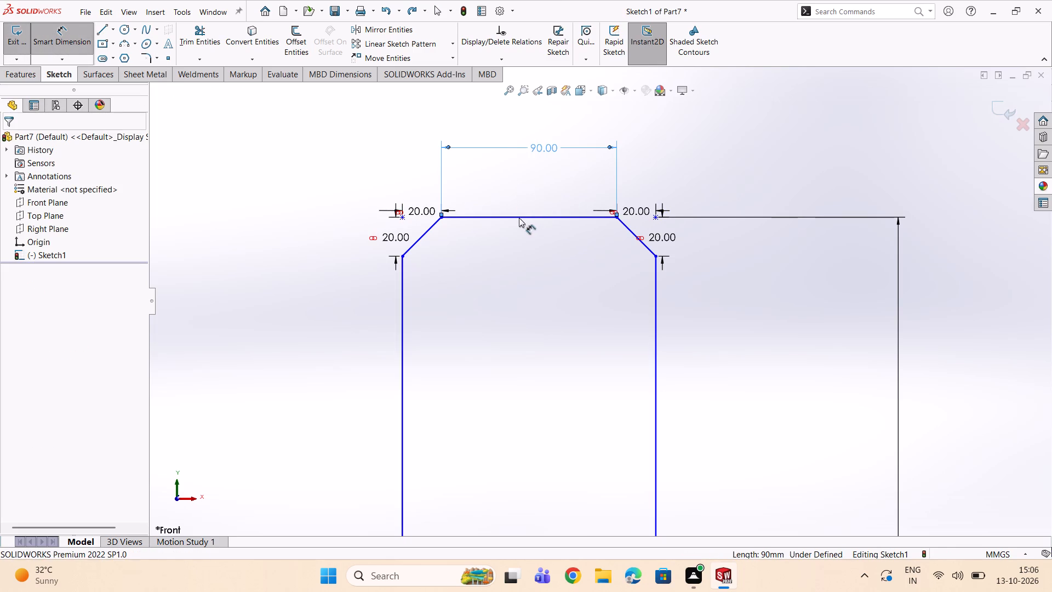
scroll(490, 253, up, 2)
scroll(517, 259, down, 2)
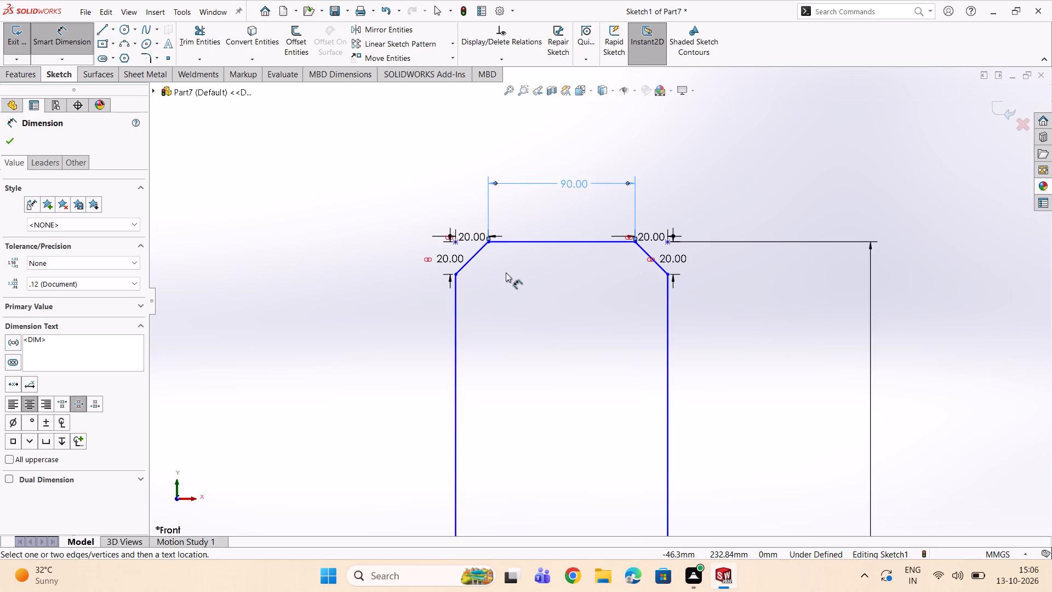
scroll(499, 302, up, 3)
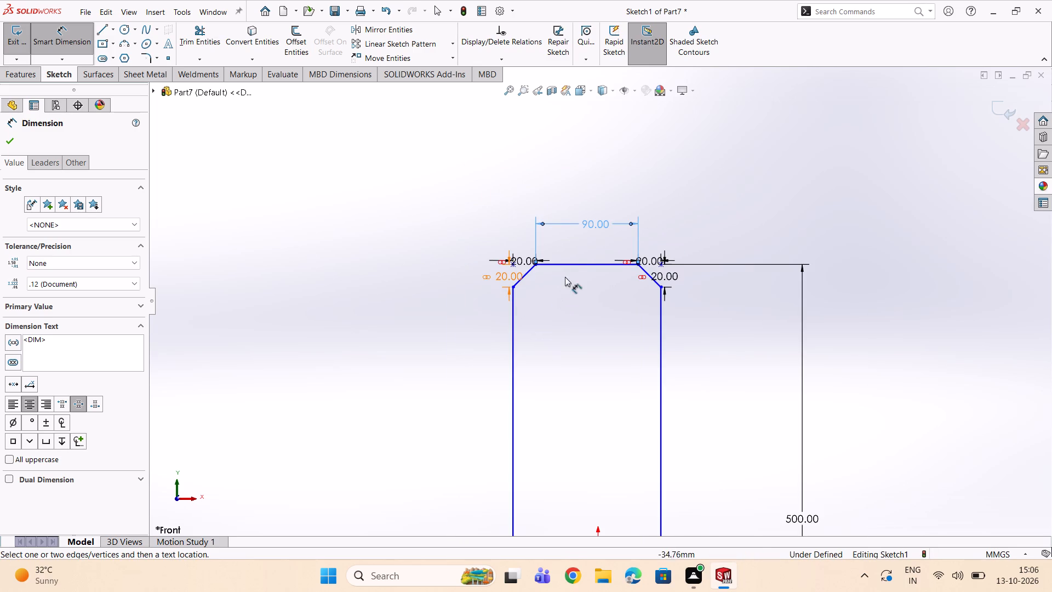
key(Escape)
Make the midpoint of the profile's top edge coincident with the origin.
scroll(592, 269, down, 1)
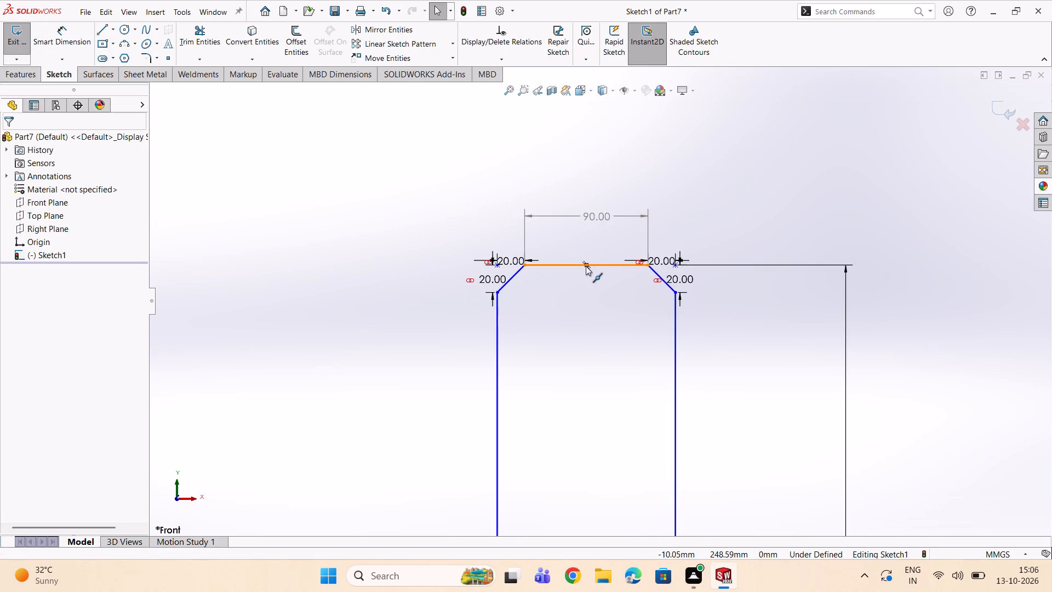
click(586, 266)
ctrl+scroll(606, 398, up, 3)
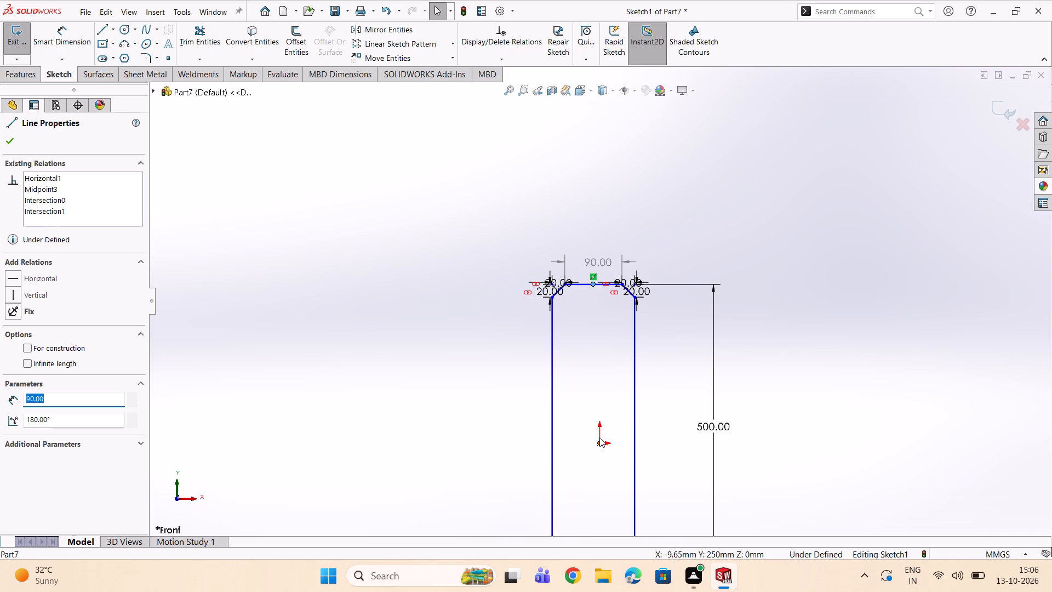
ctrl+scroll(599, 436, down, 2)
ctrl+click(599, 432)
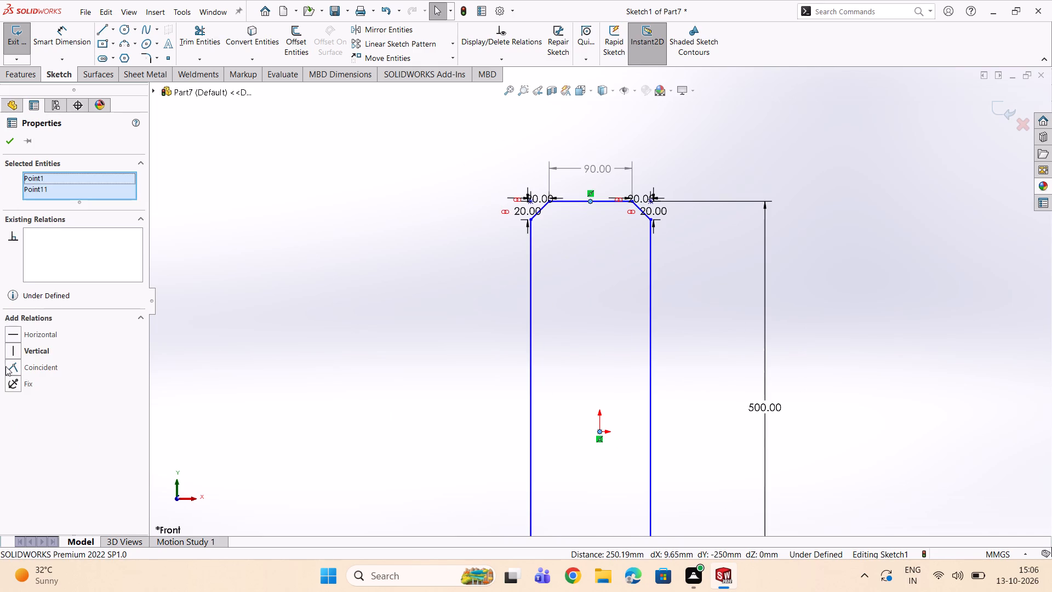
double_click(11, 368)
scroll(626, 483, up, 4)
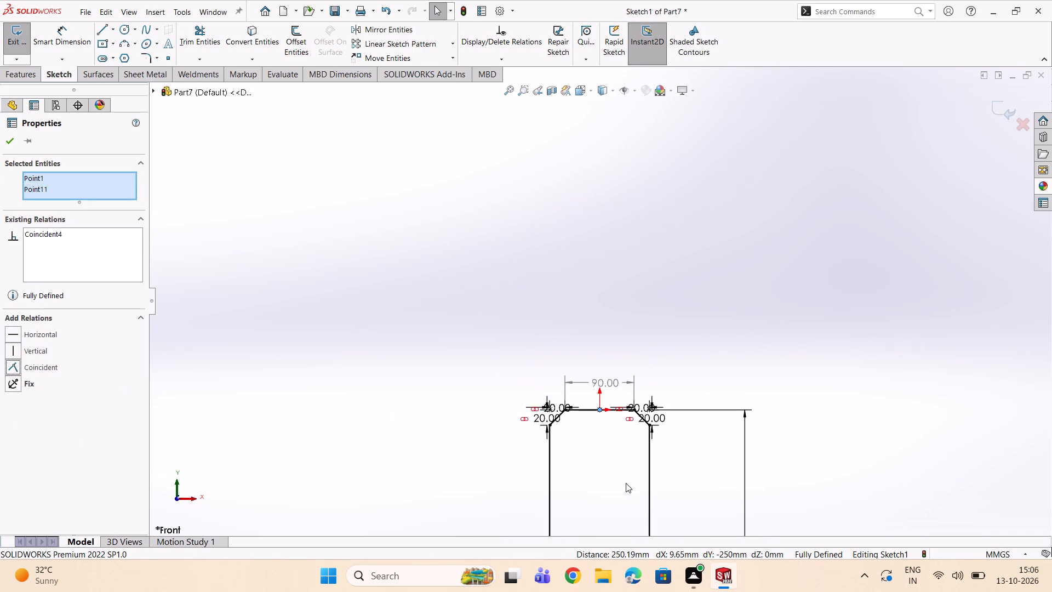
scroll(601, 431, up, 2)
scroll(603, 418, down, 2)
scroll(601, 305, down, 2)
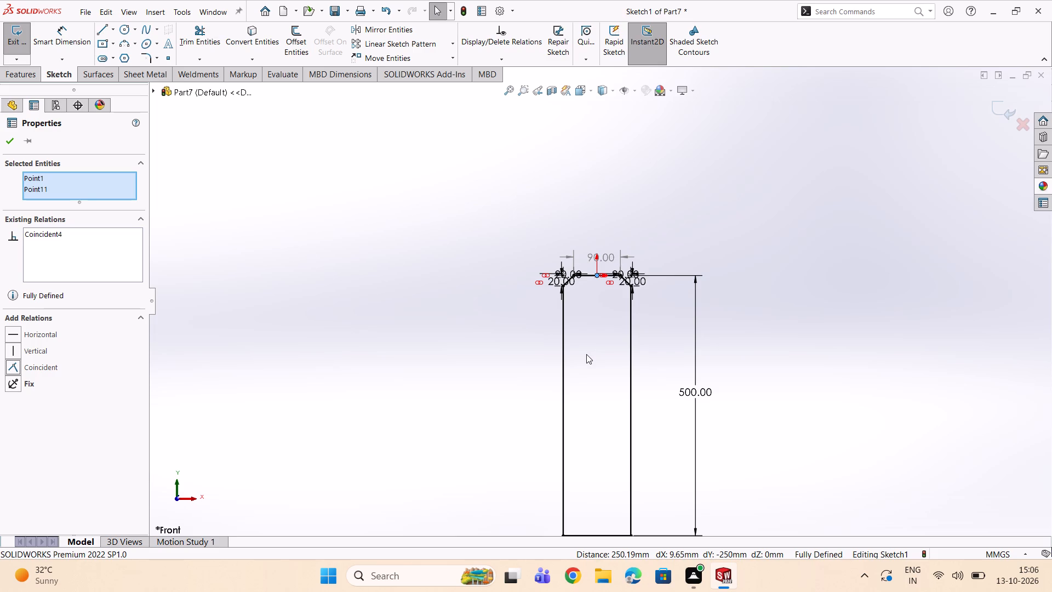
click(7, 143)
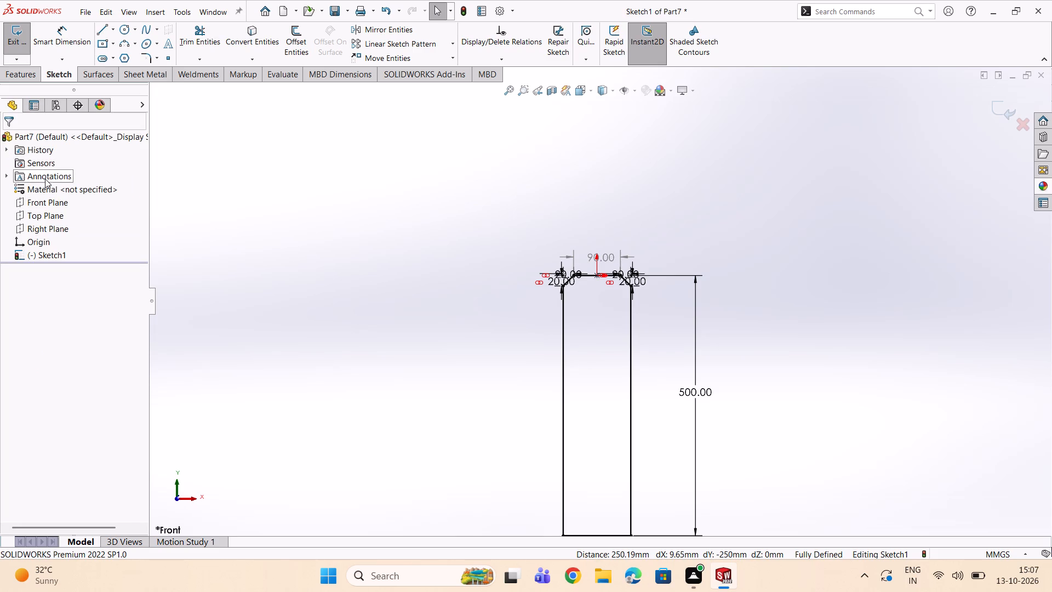
Undo the coincident relation and apply a Vertical relation between the top edge's midpoint and the origin instead.
key(ctrl+z)
scroll(608, 257, down, 2)
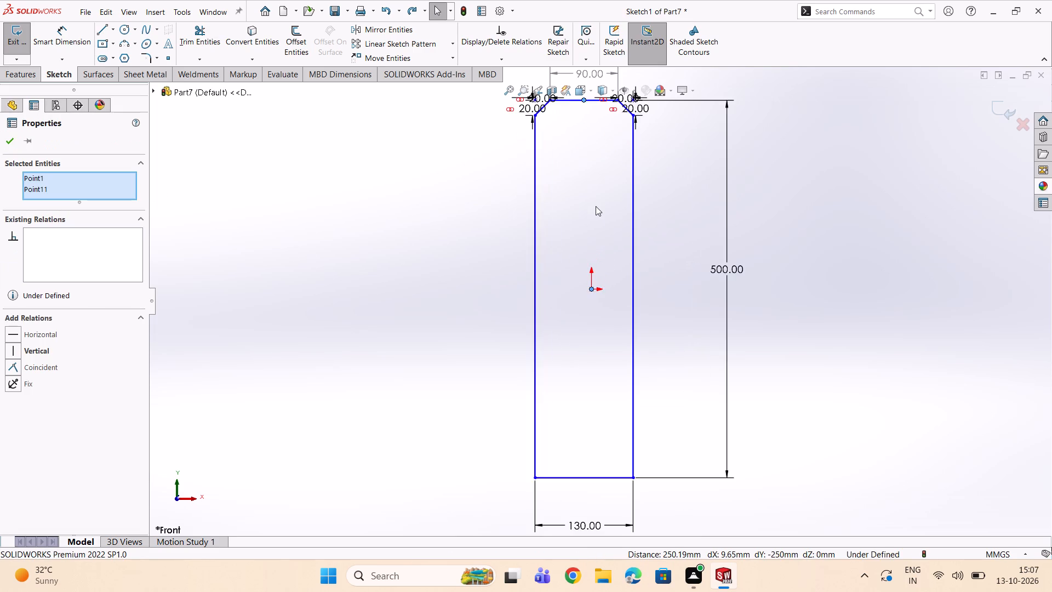
scroll(594, 202, down, 2)
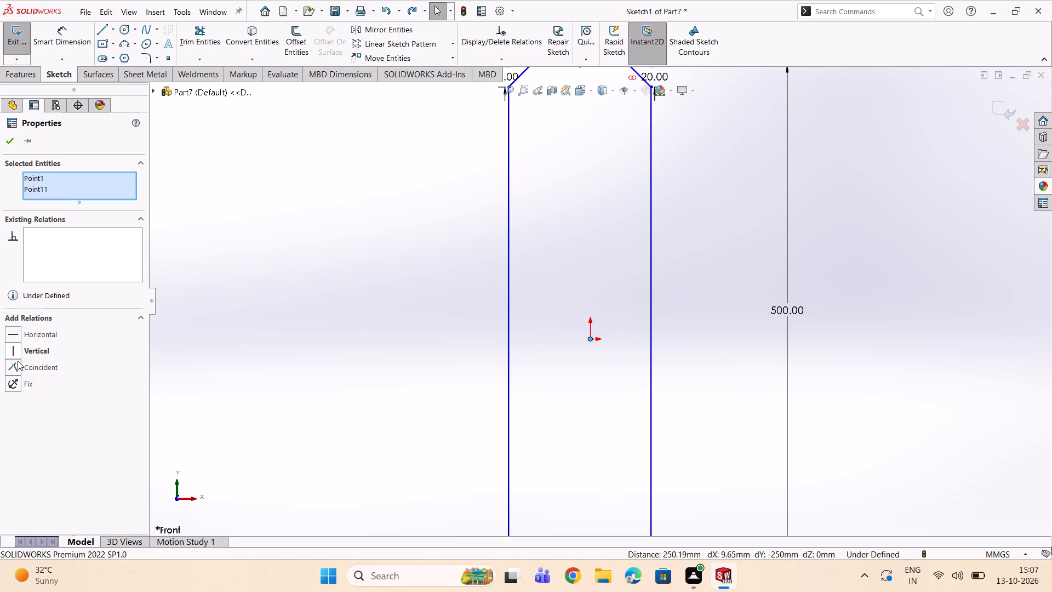
click(16, 350)
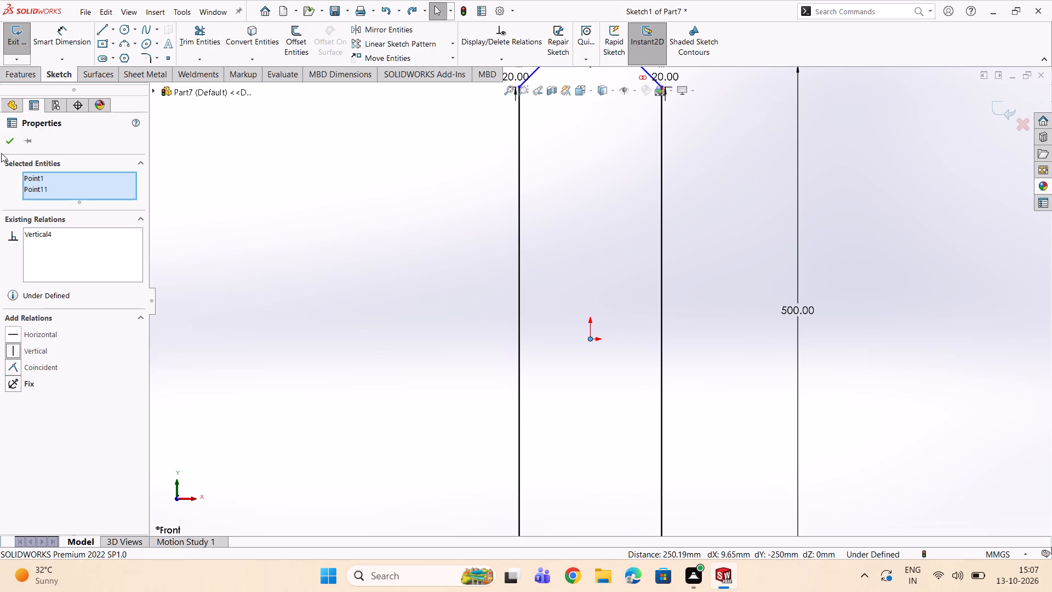
Draw a horizontal construction line about 328 mm long through the origin, extending past both long sides of the profile.
click(7, 145)
scroll(599, 299, down, 1)
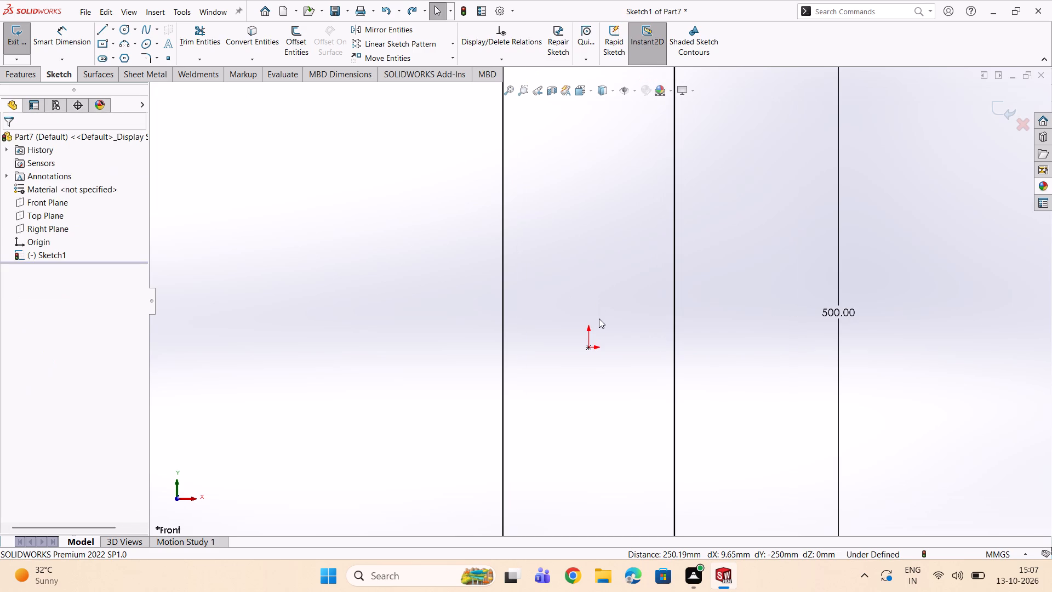
scroll(599, 318, up, 1)
click(102, 25)
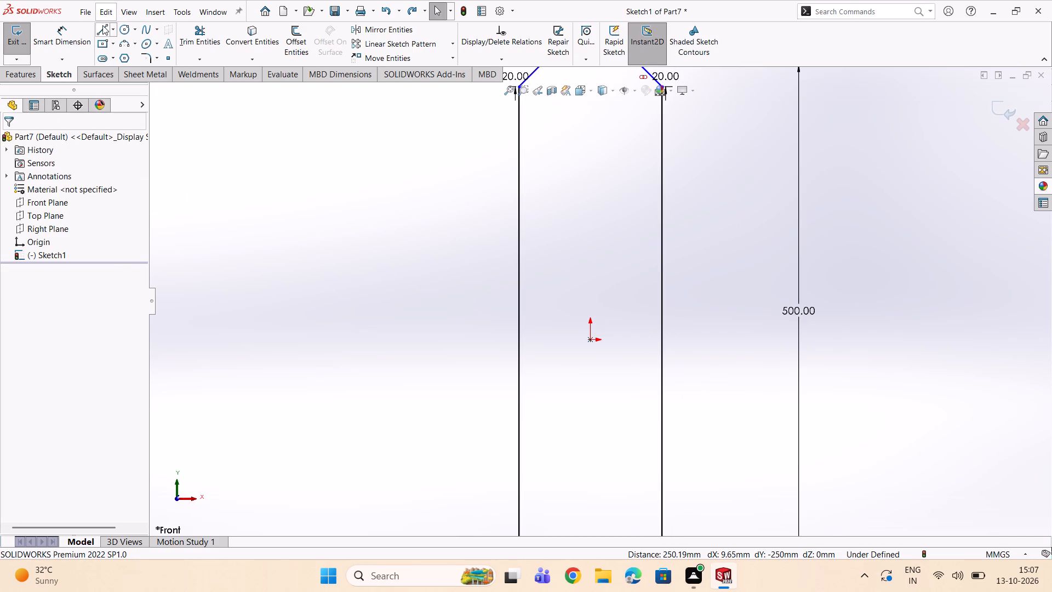
click(386, 338)
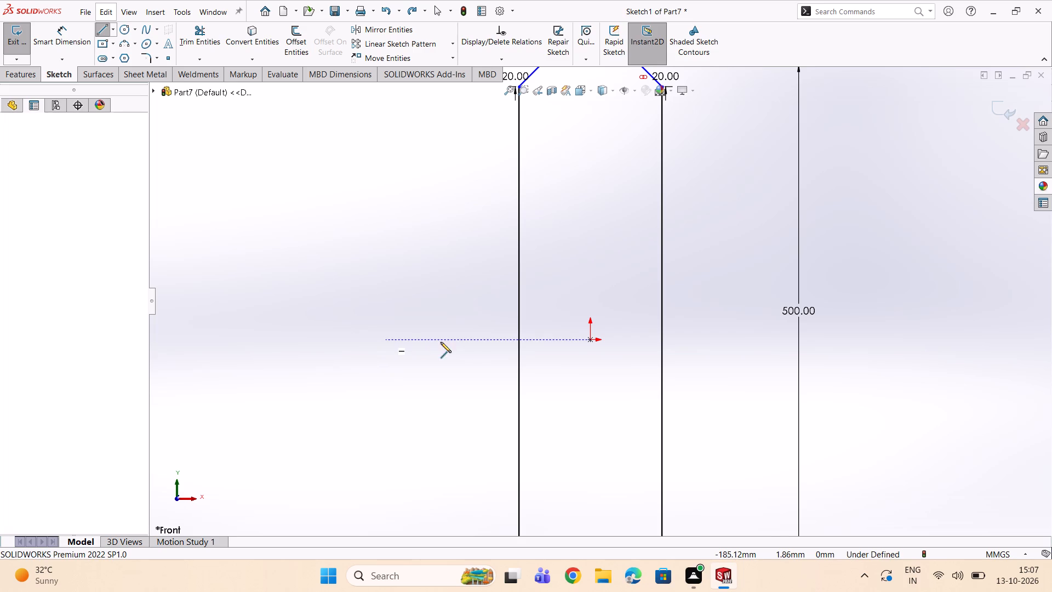
click(747, 338)
key(Escape)
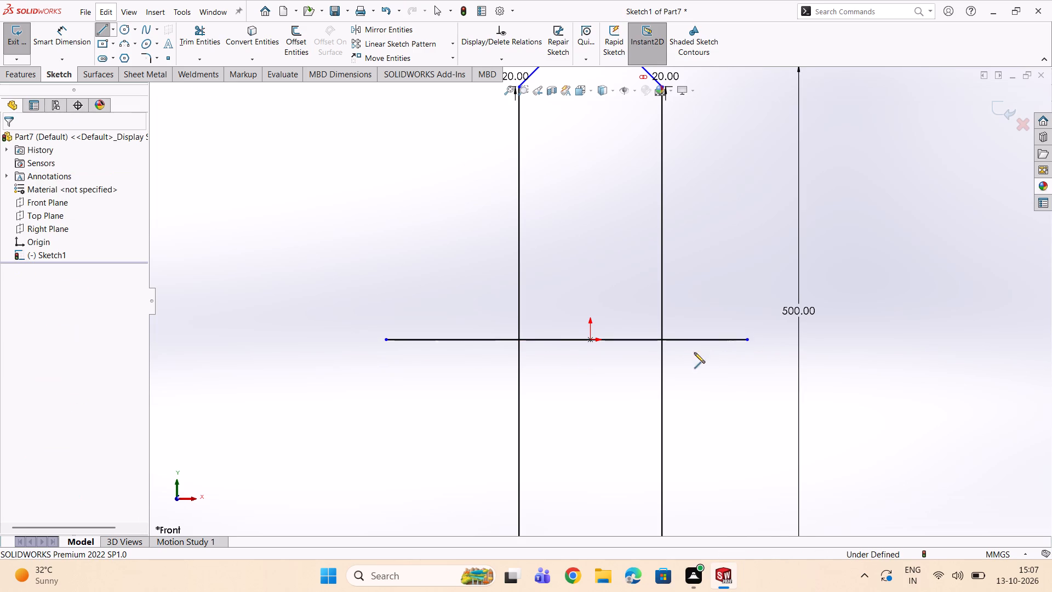
click(561, 338)
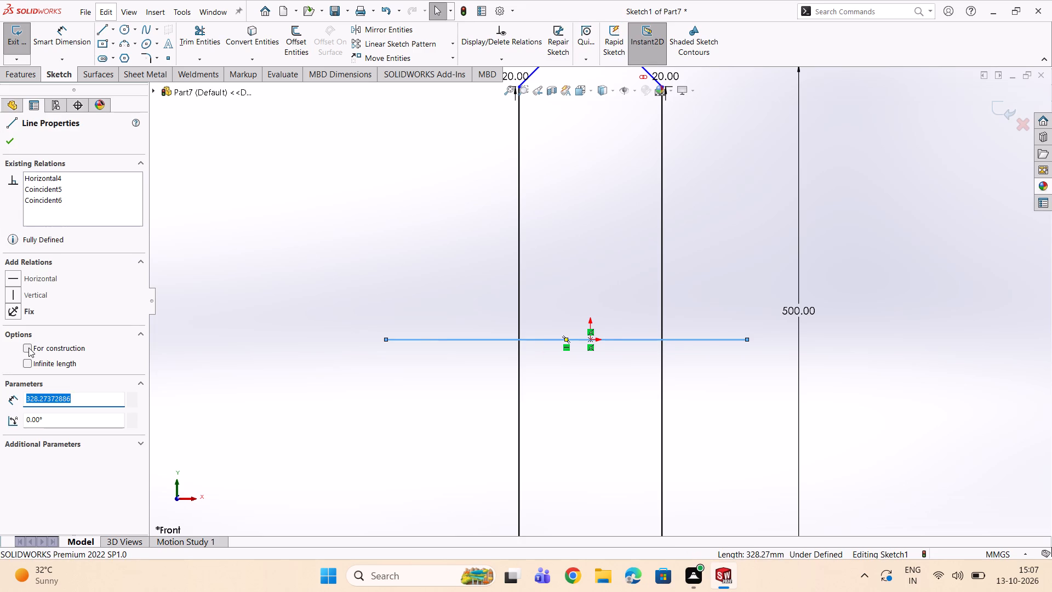
double_click(28, 348)
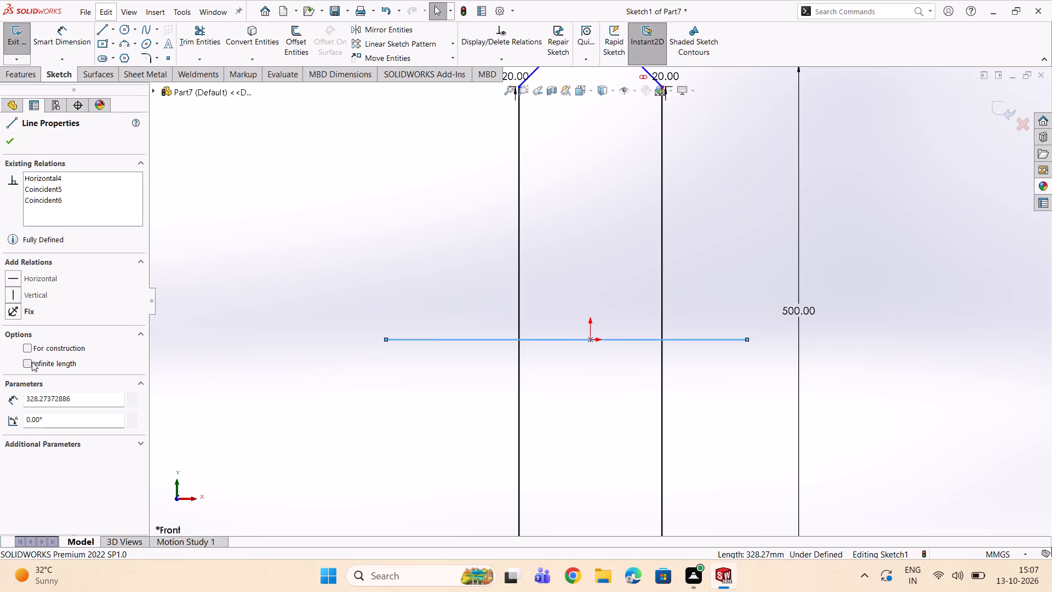
double_click(30, 350)
click(30, 348)
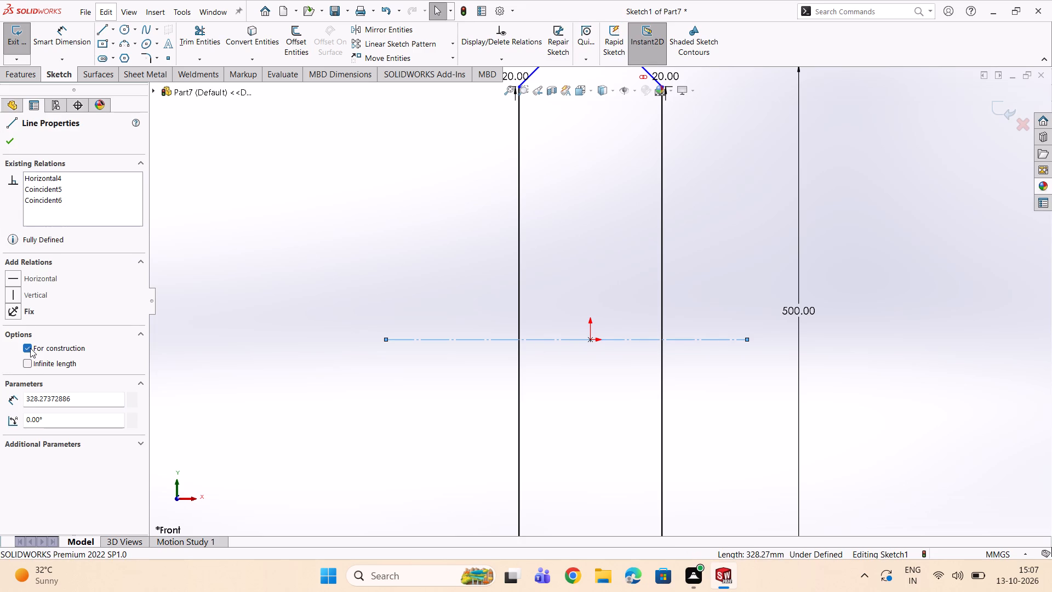
click(13, 143)
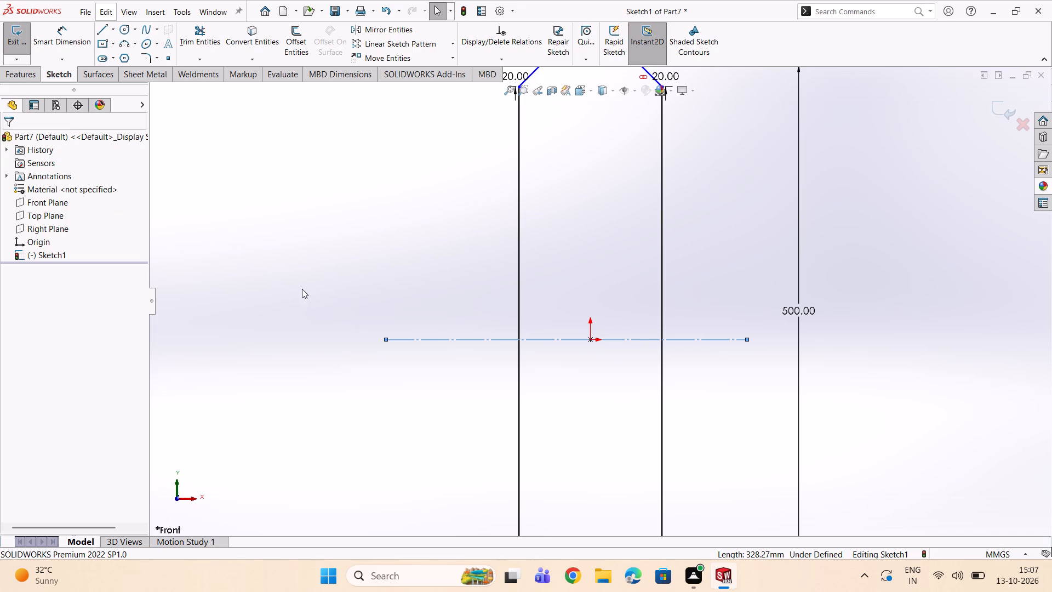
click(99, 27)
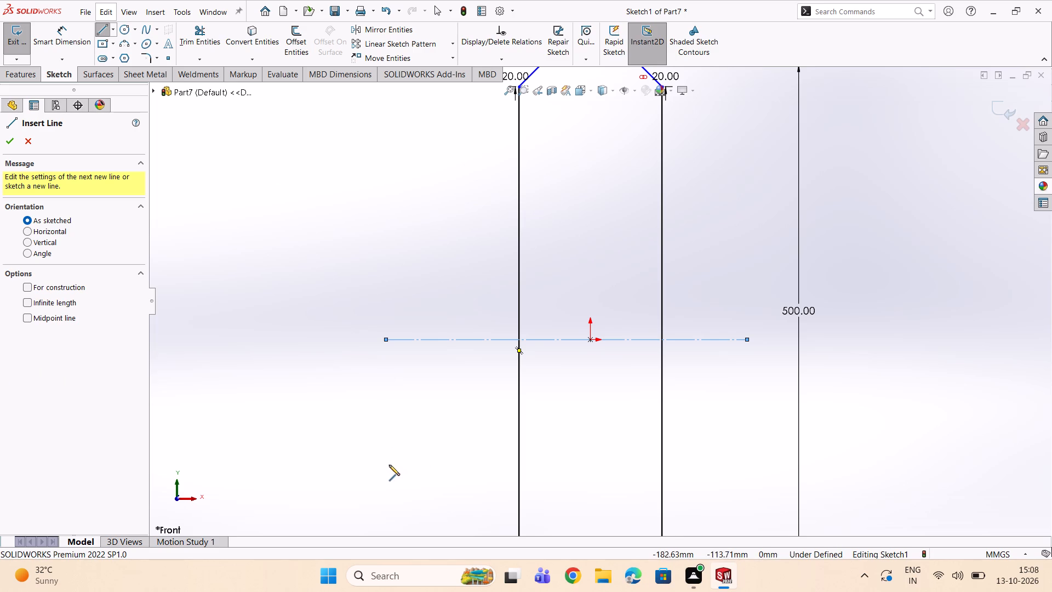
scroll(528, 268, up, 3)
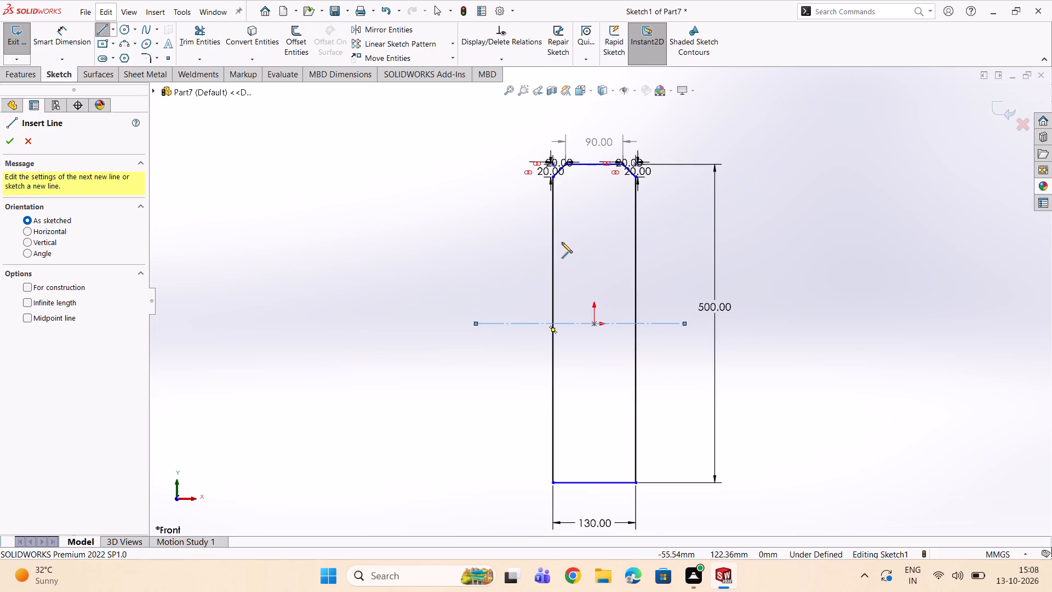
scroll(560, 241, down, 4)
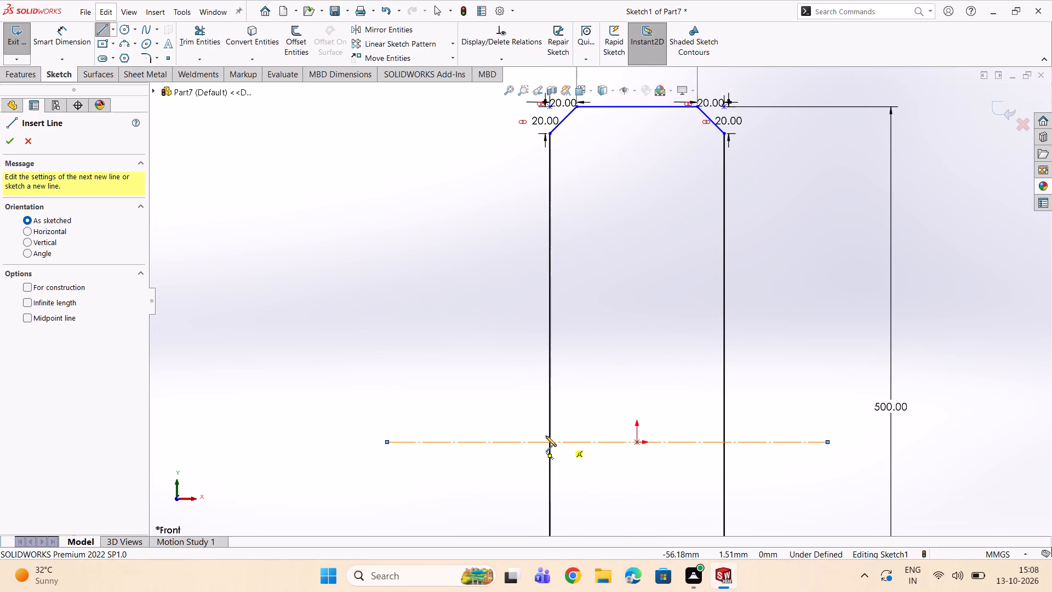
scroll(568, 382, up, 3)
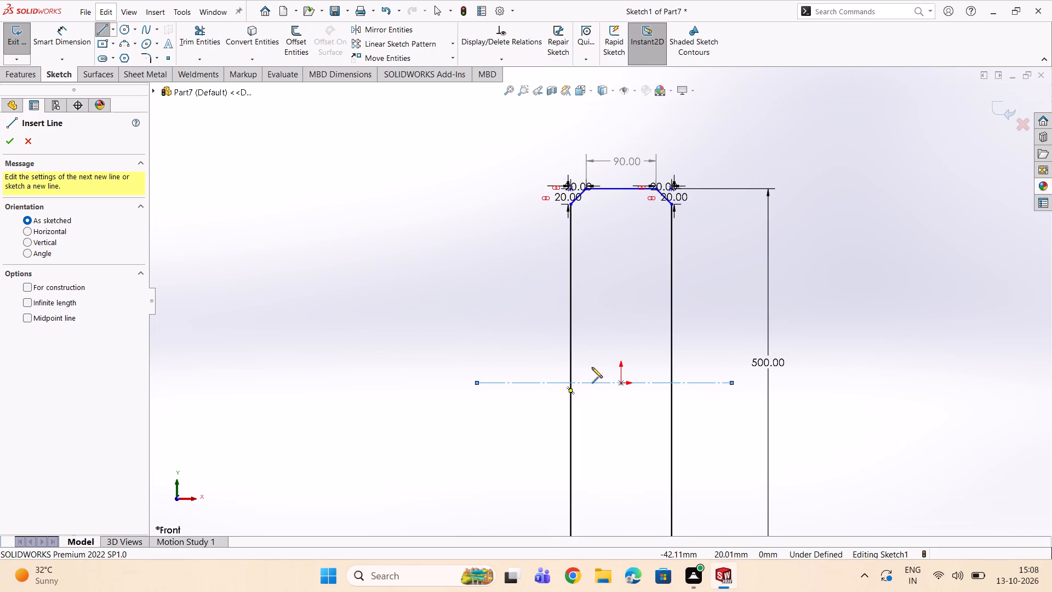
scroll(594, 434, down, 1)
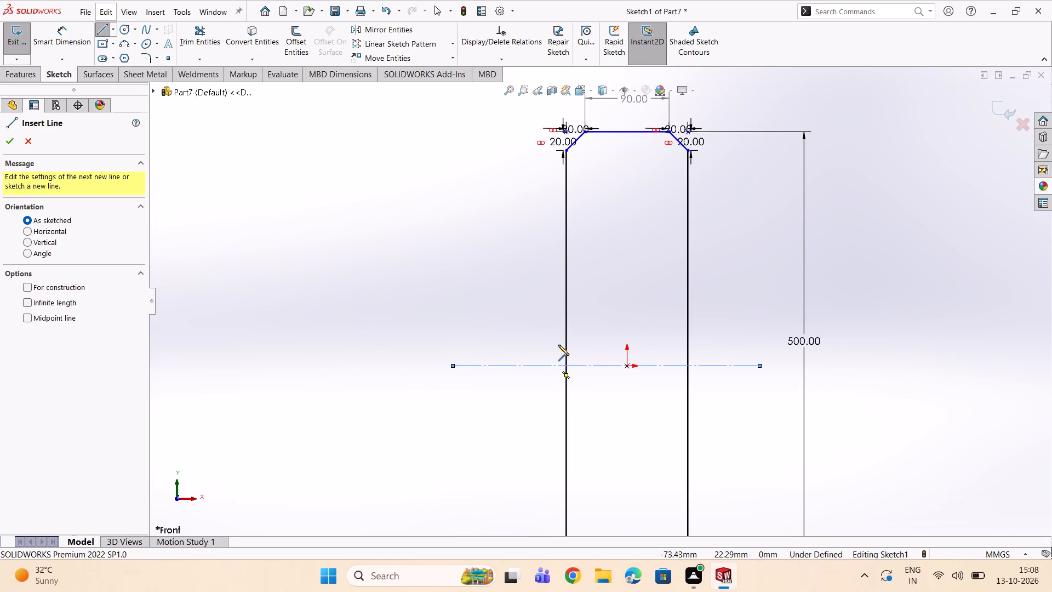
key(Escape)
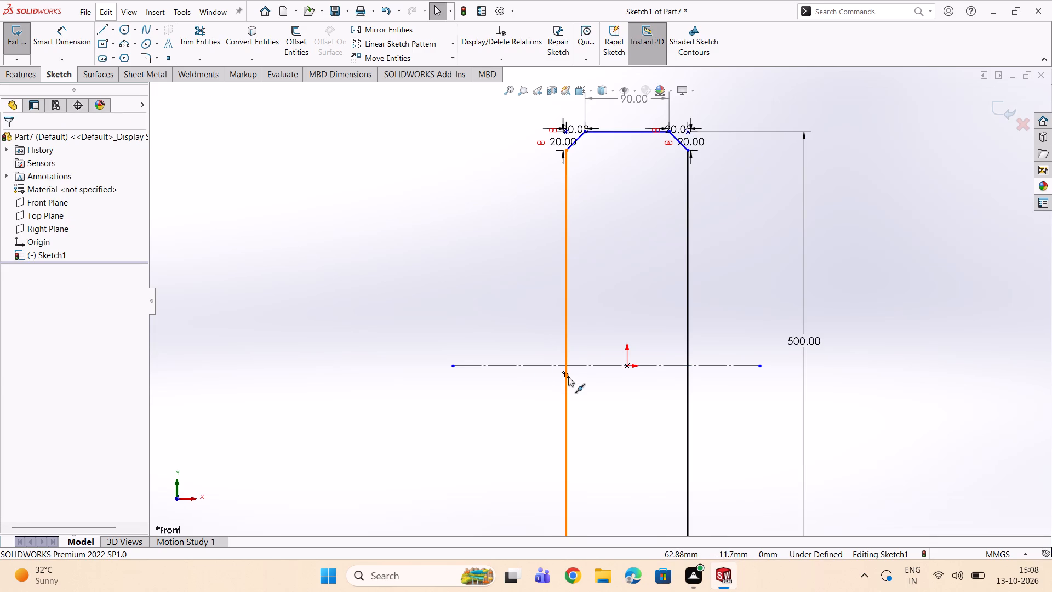
Make the midpoint of the profile's left vertical edge coincident with the horizontal construction line.
click(568, 375)
ctrl+click(579, 365)
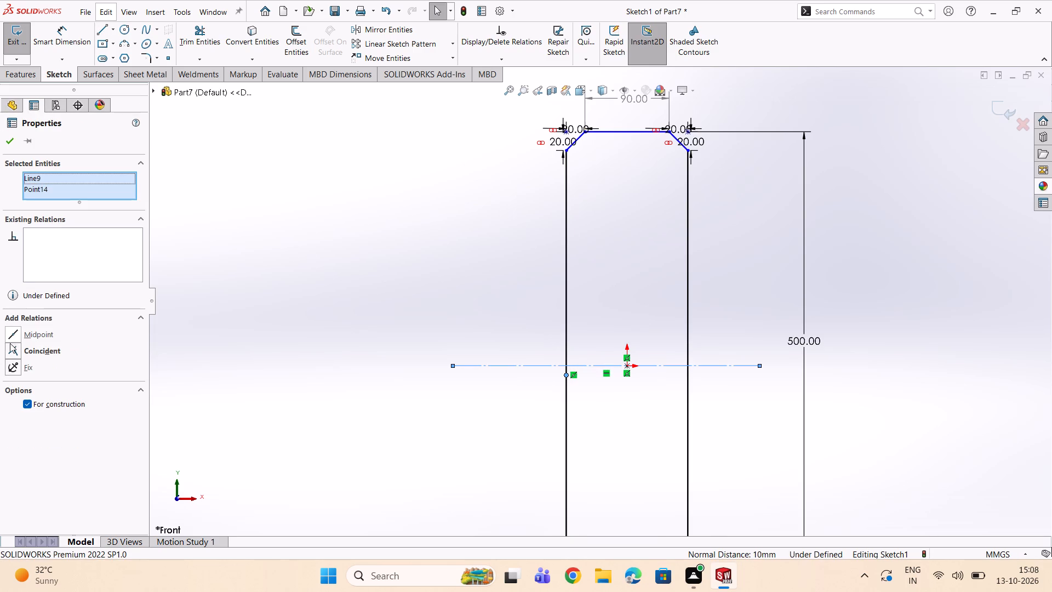
double_click(12, 348)
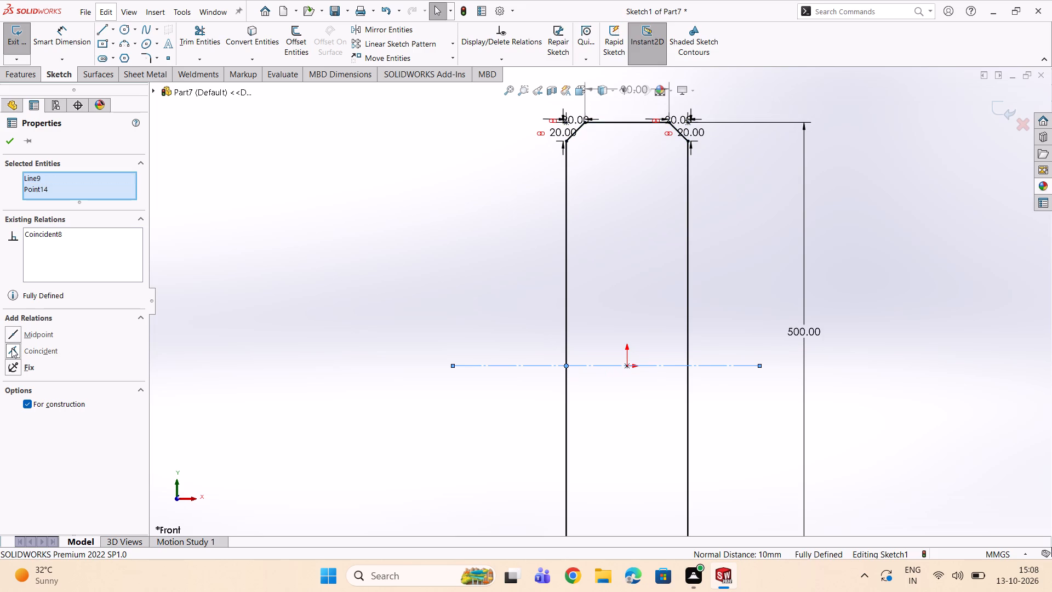
double_click(14, 145)
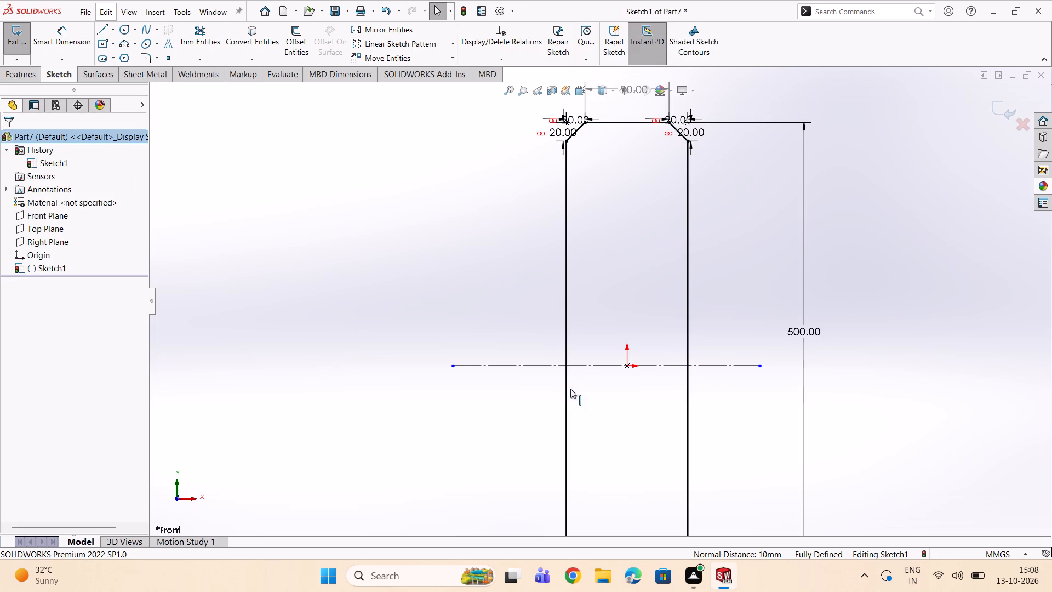
Sketch a center rectangle about 90 by 359 mm inside the profile, centred on the origin.
scroll(578, 356, up, 3)
scroll(631, 315, down, 2)
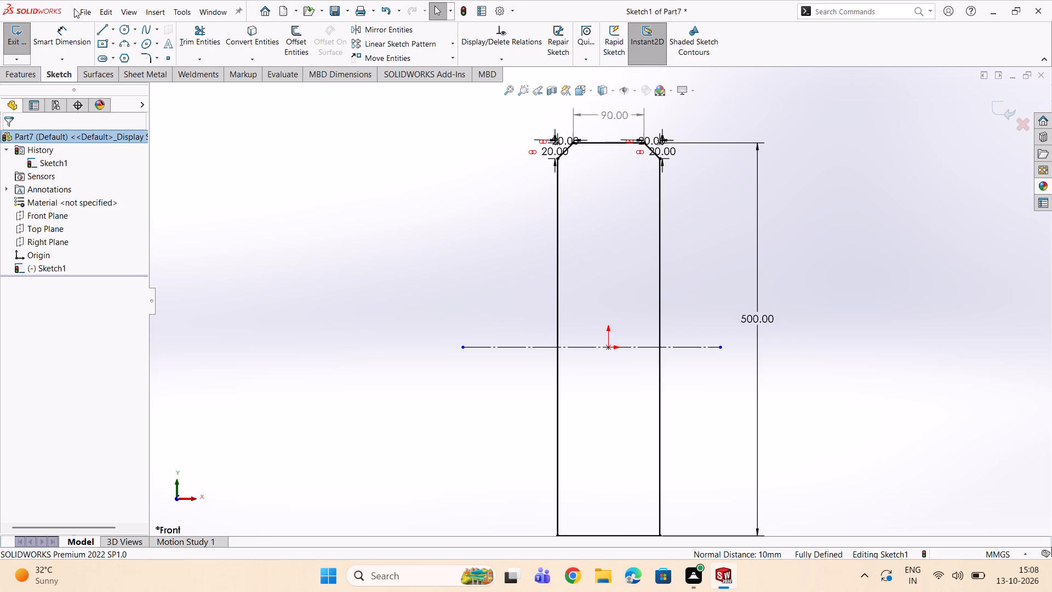
double_click(105, 45)
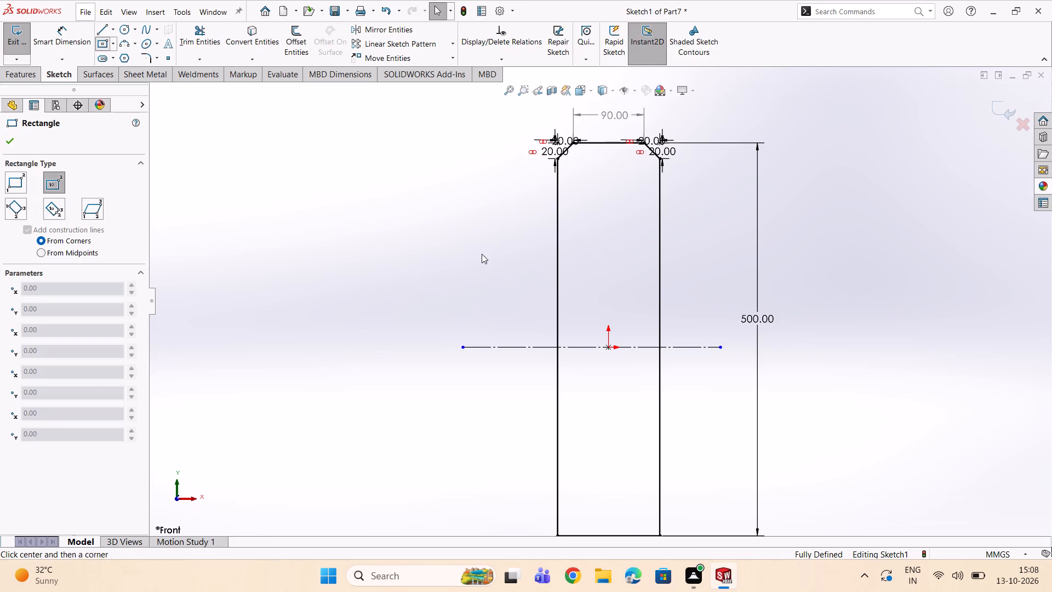
click(608, 348)
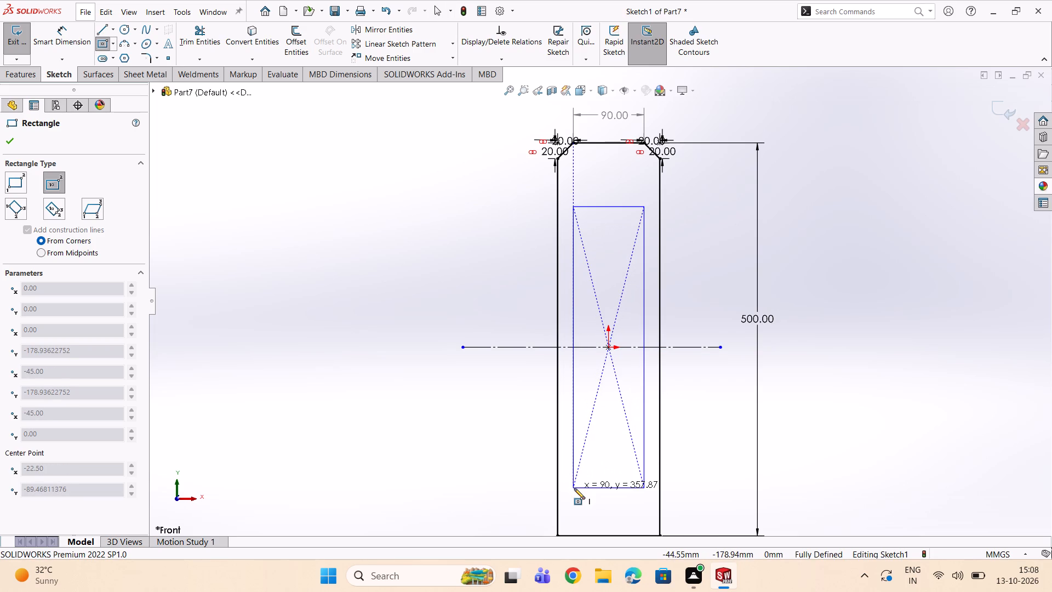
double_click(574, 488)
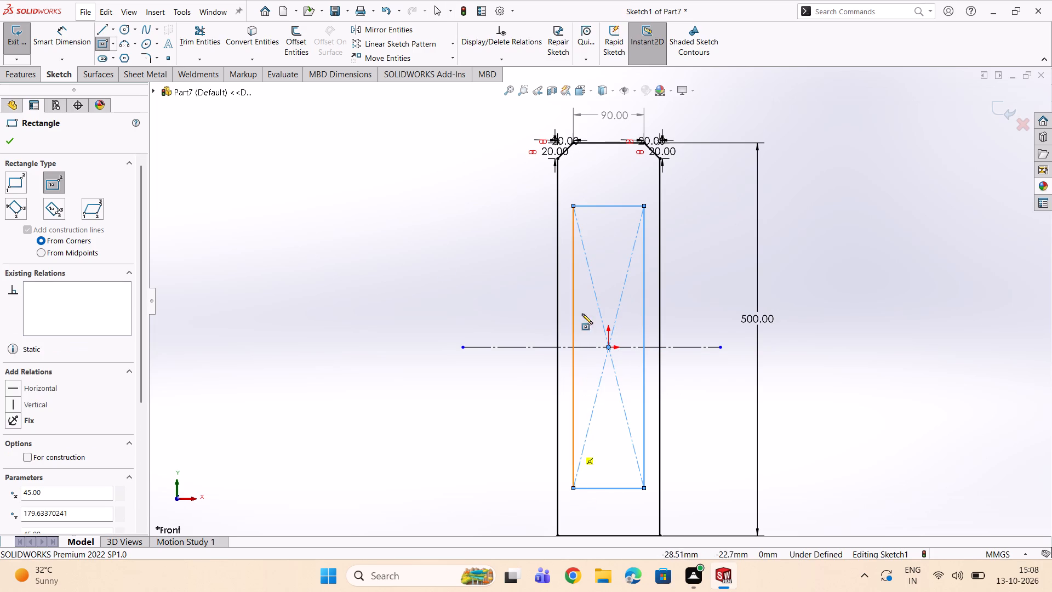
Dimension the inner rectangle's left vertical side and set its height to 340 mm.
double_click(37, 36)
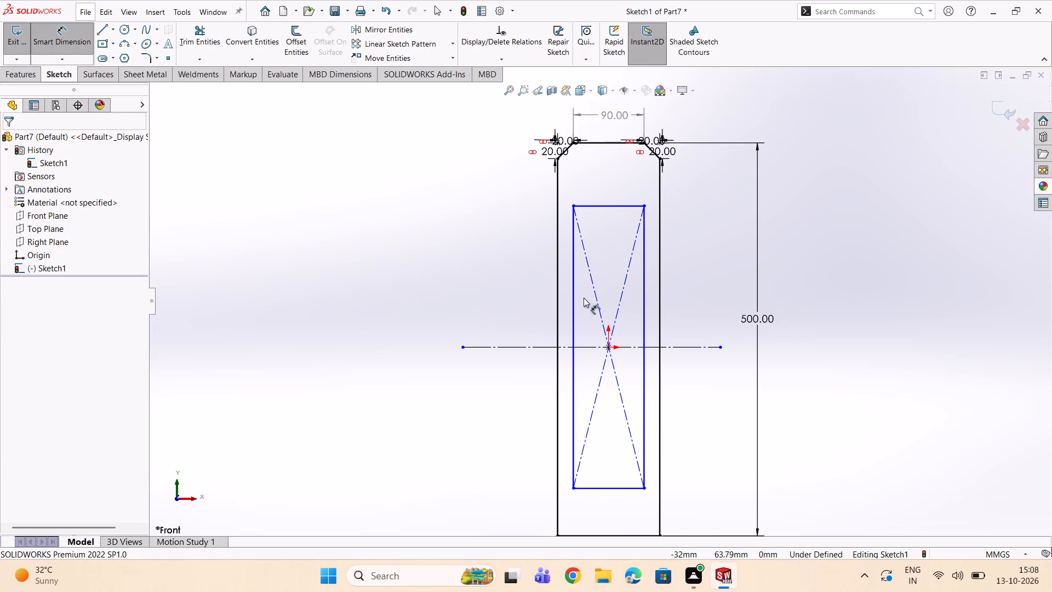
double_click(575, 307)
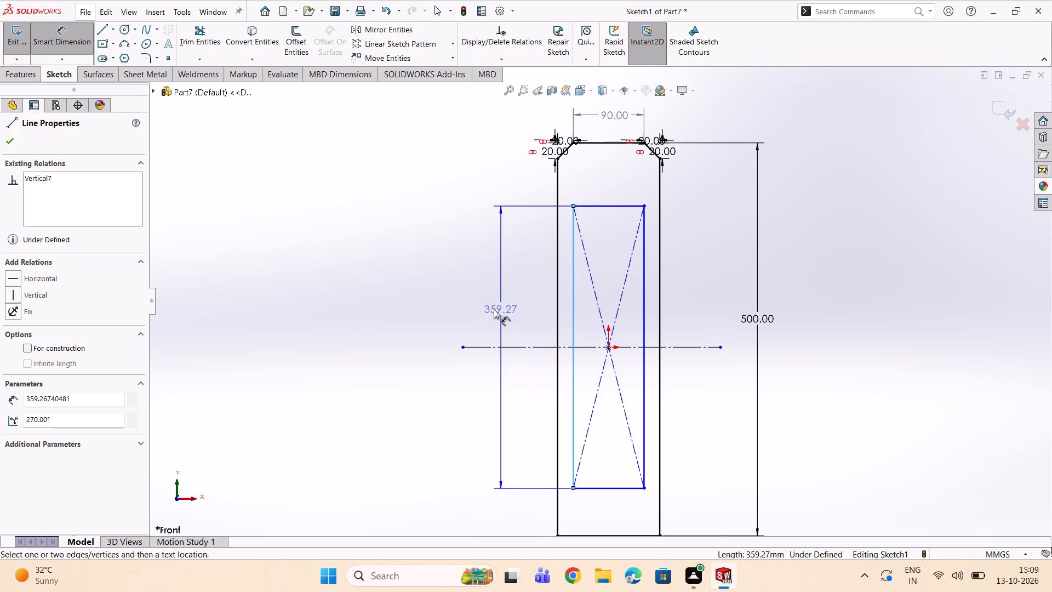
double_click(489, 314)
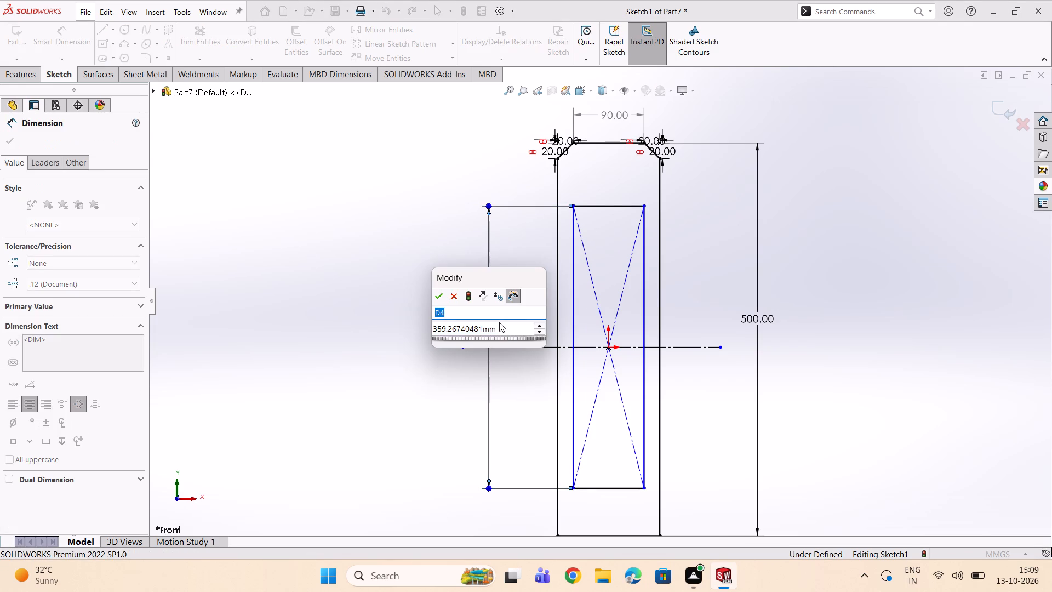
text(340)
key(Return)
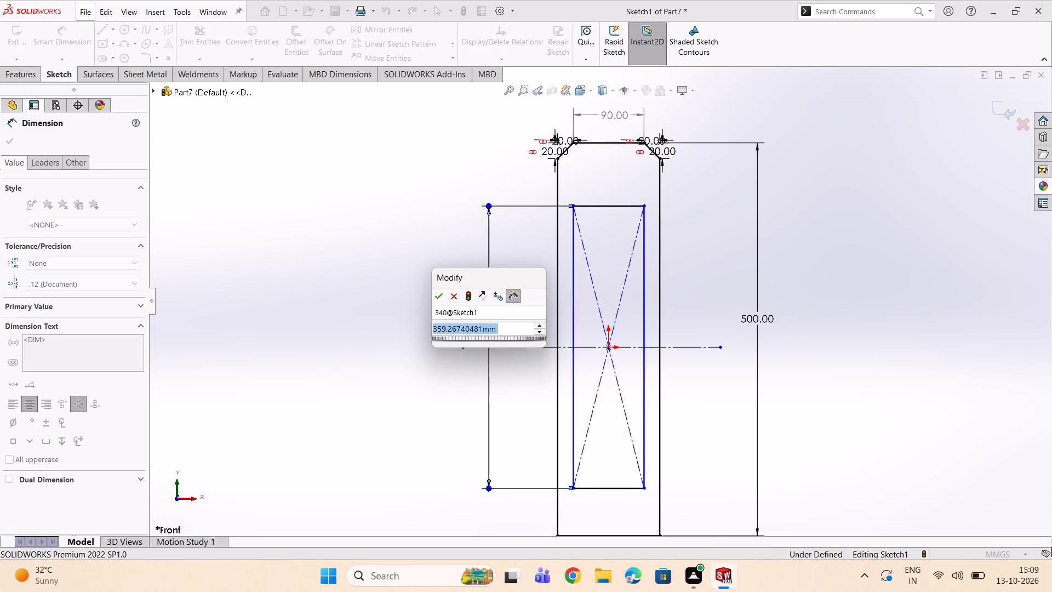
text(340)
key(Return)
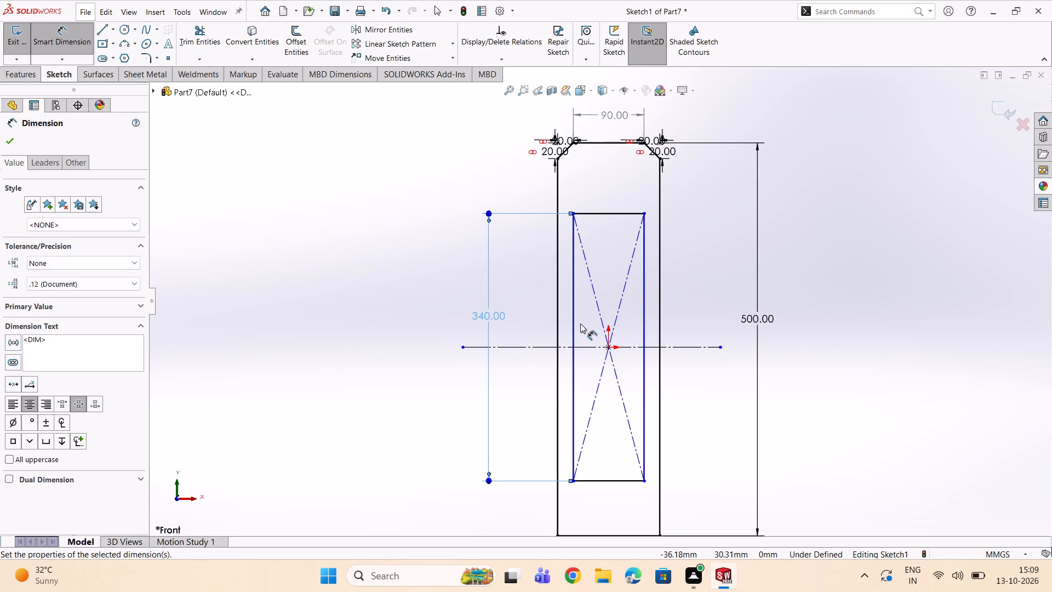
Sketch two end-to-end horizontal lines, about 29 mm and 112 mm long, from the profile's left edge across above the inner rectangle.
scroll(605, 320, down, 1)
scroll(569, 235, down, 1)
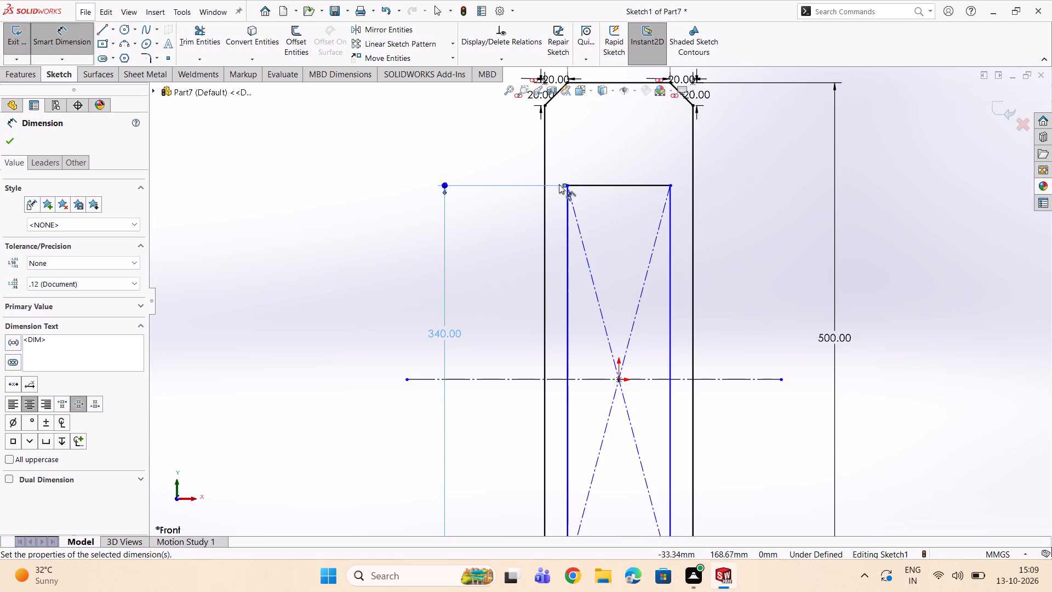
click(102, 32)
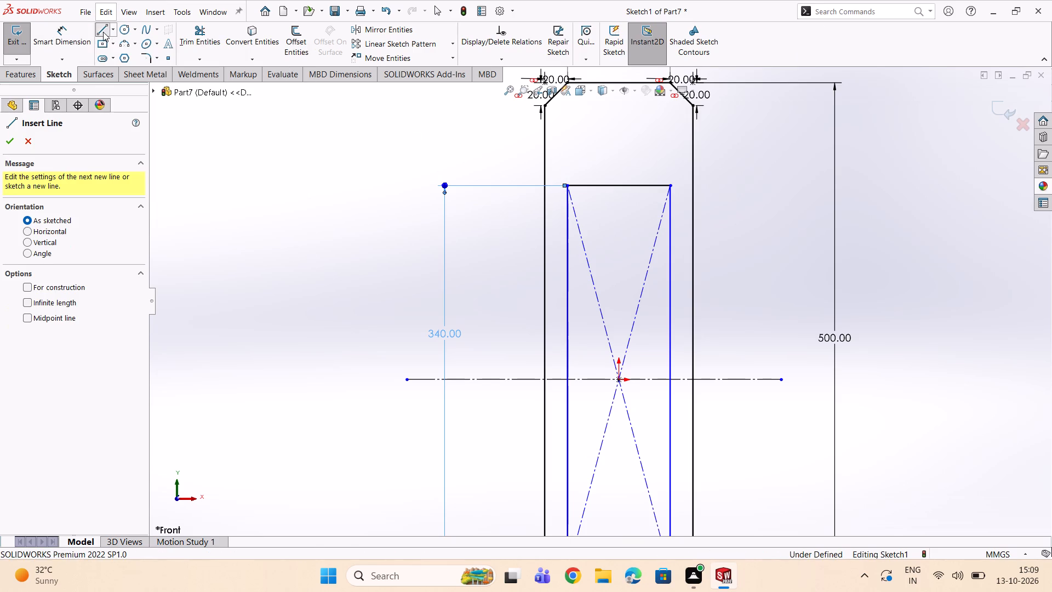
click(545, 157)
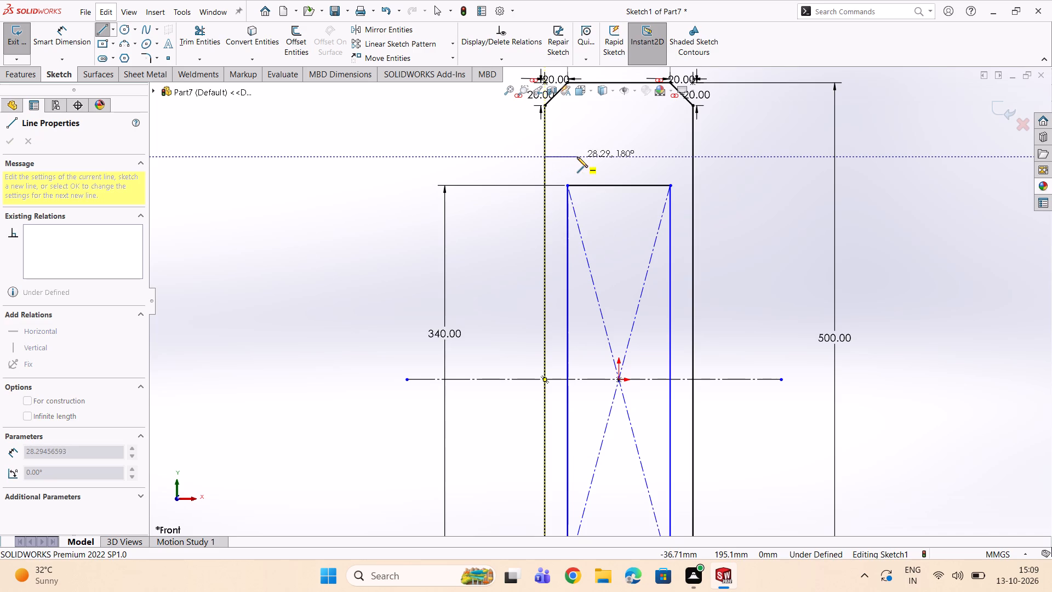
click(578, 157)
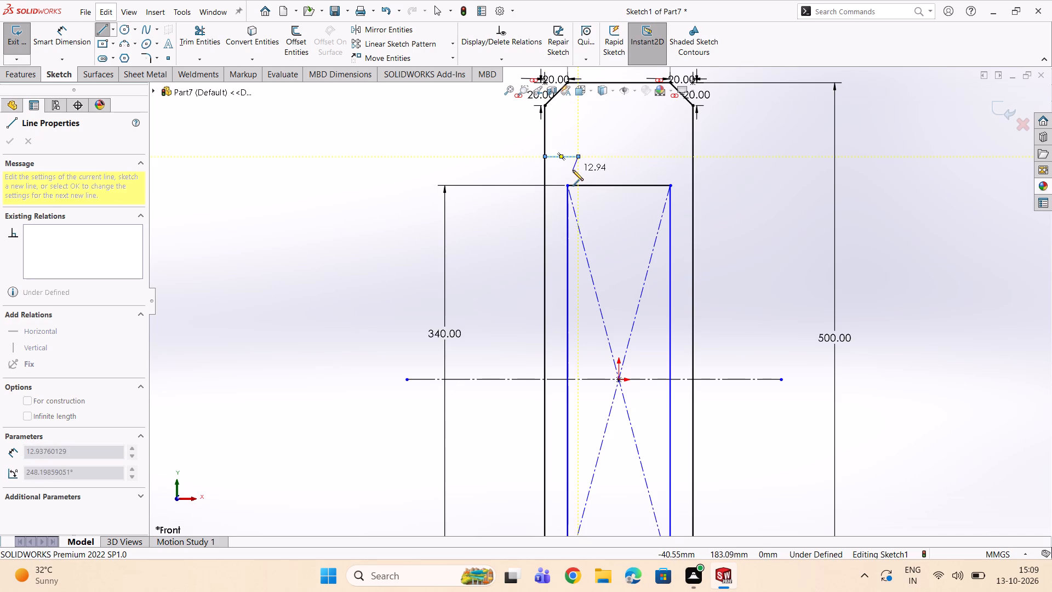
scroll(692, 157, down, 1)
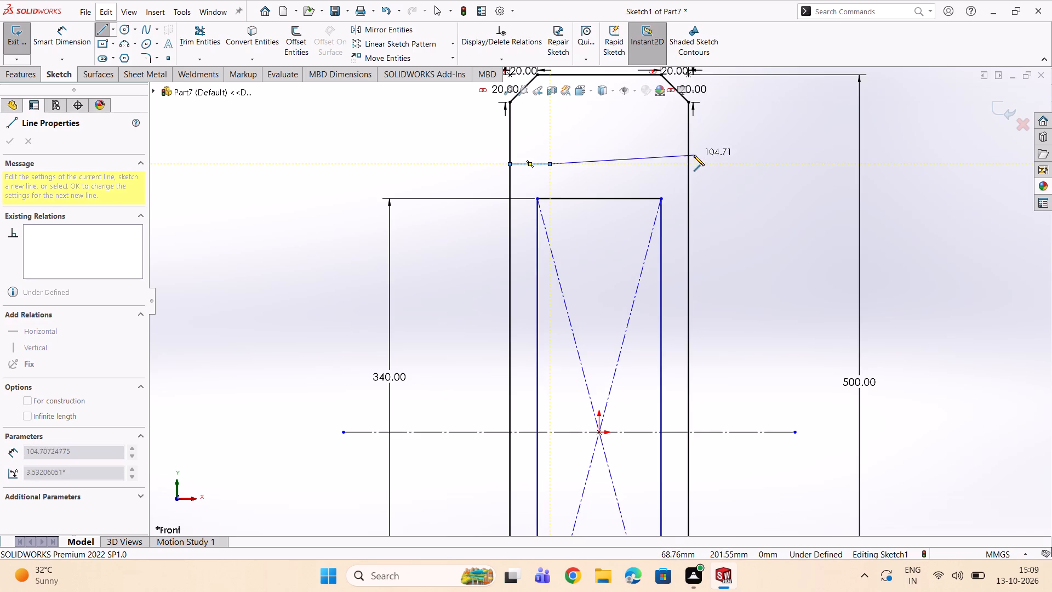
click(704, 166)
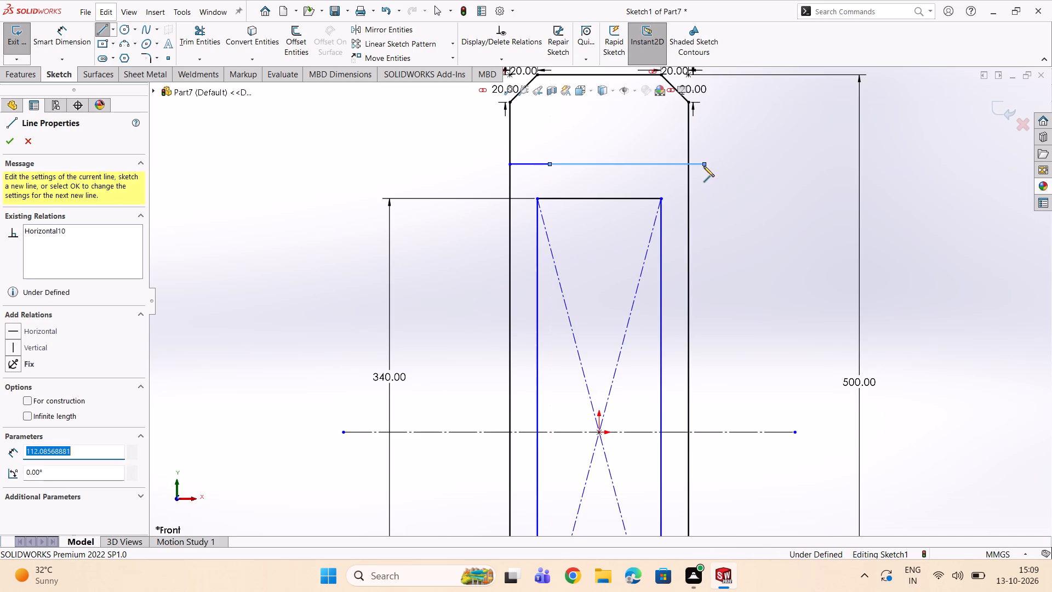
key(Escape)
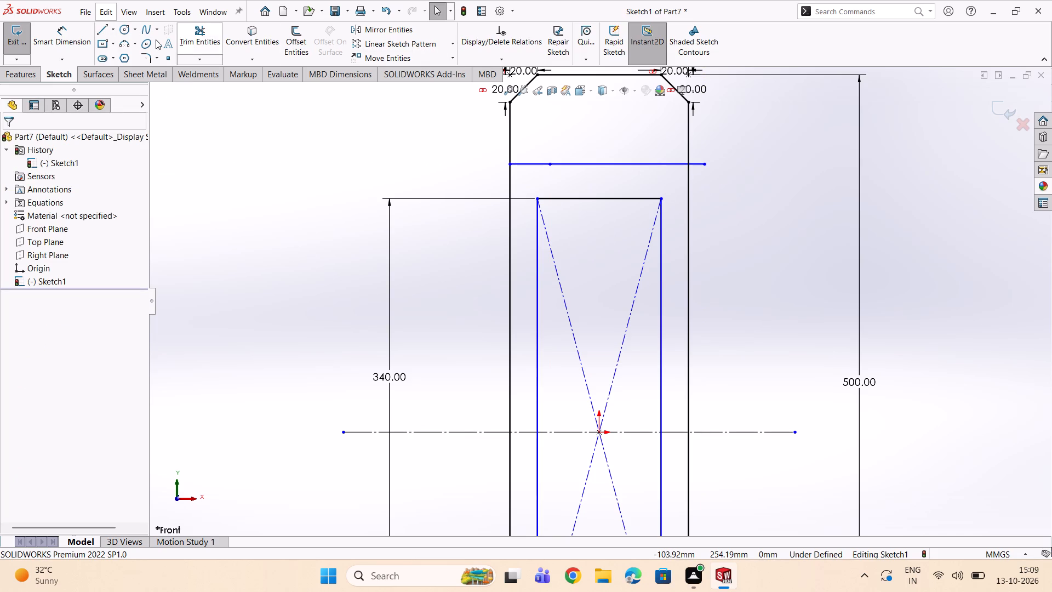
Dimension the short horizontal line above the inner rectangle 190 mm from the horizontal construction line through the origin.
click(75, 36)
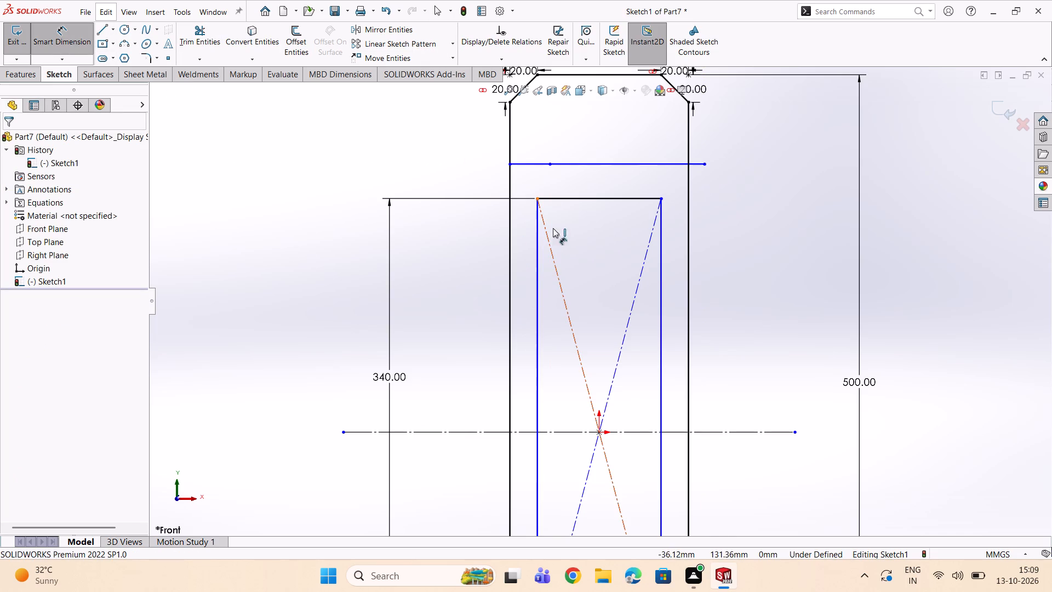
click(538, 163)
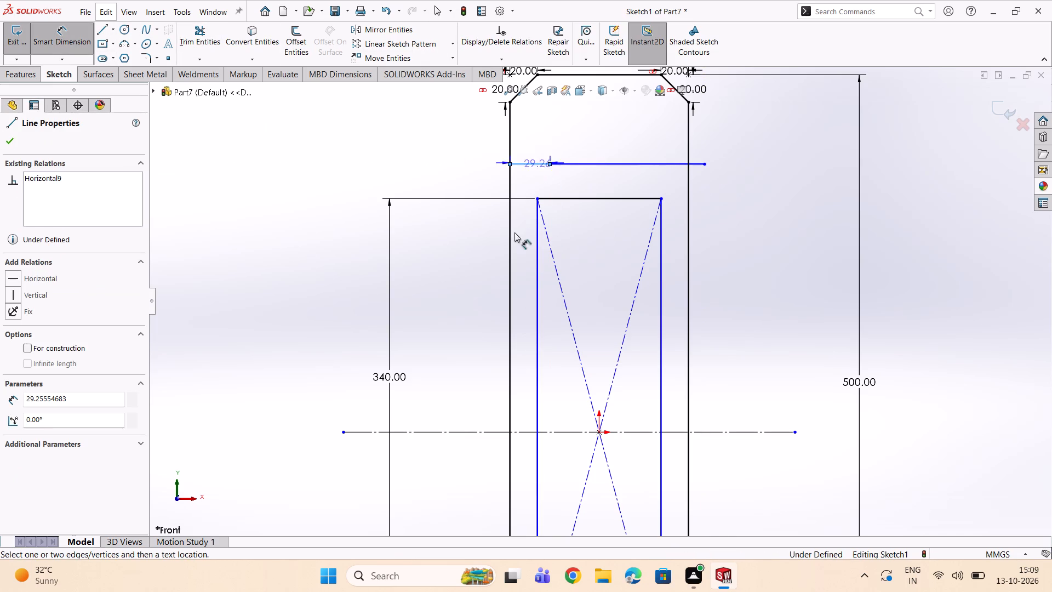
click(521, 432)
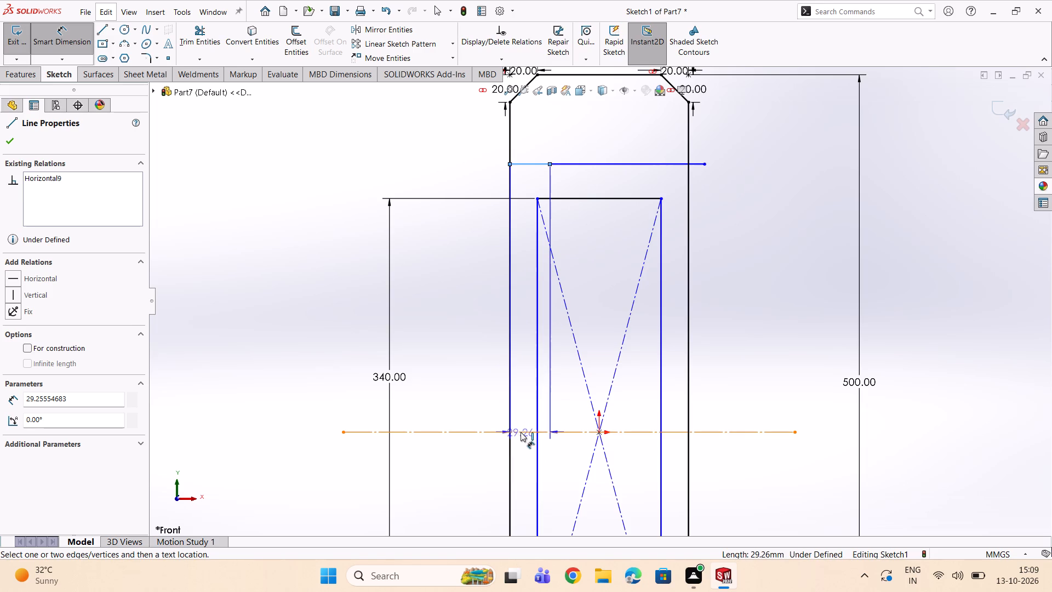
double_click(444, 379)
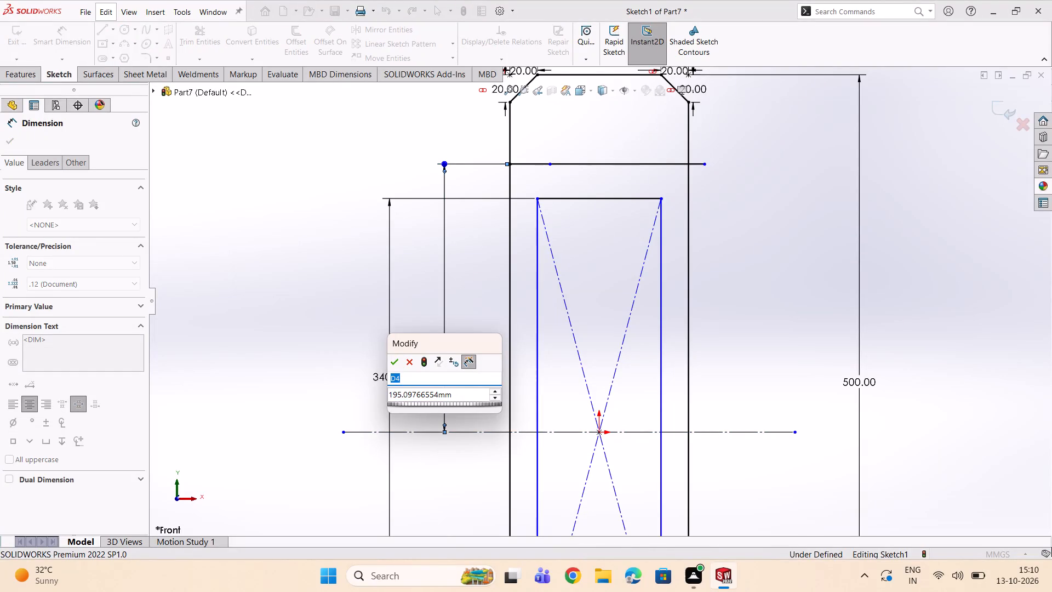
double_click(462, 394)
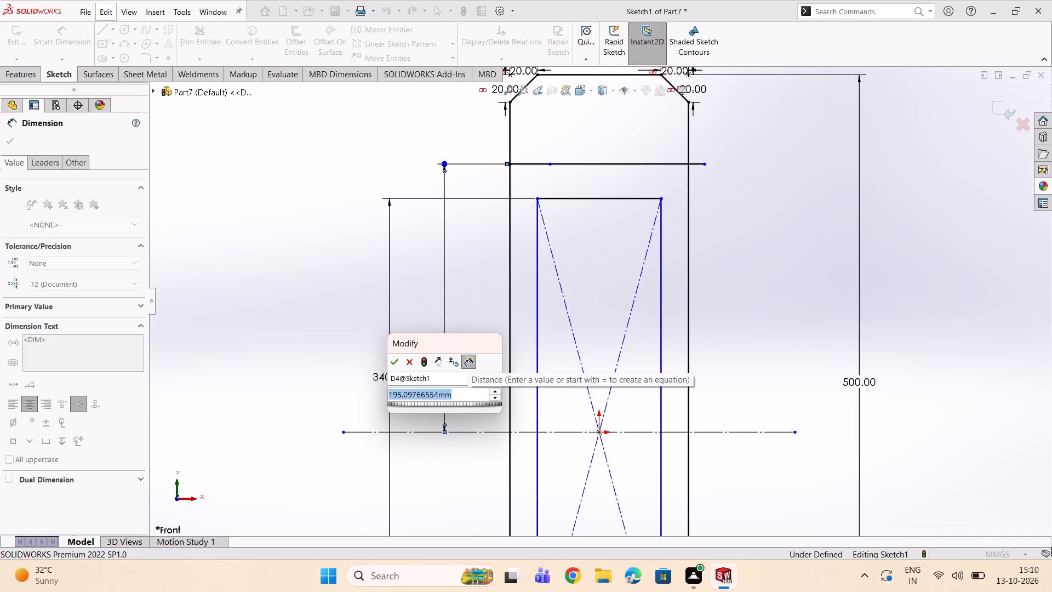
text(190)
key(Return)
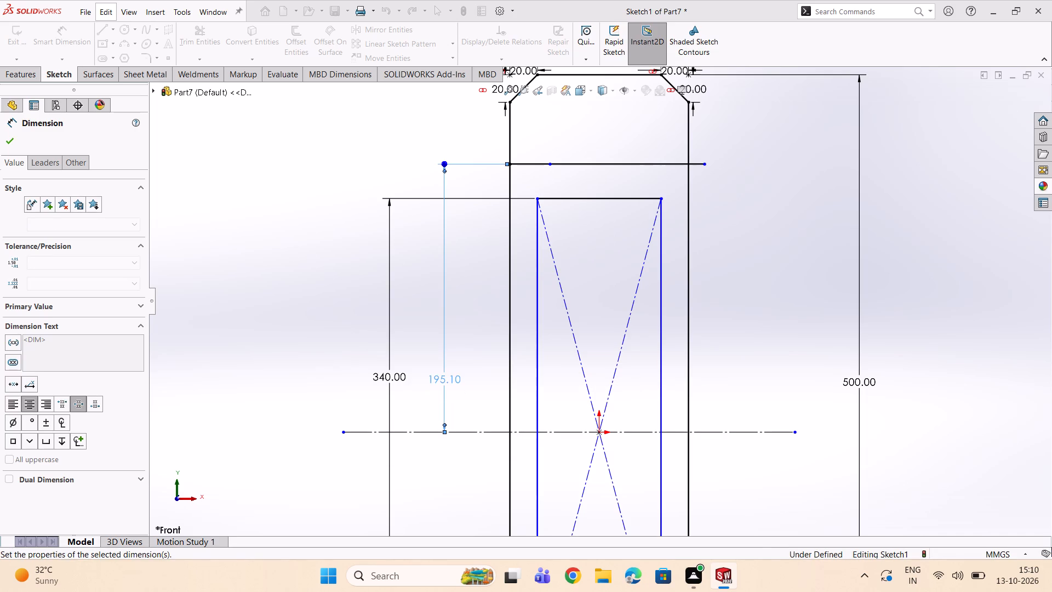
scroll(535, 304, down, 1)
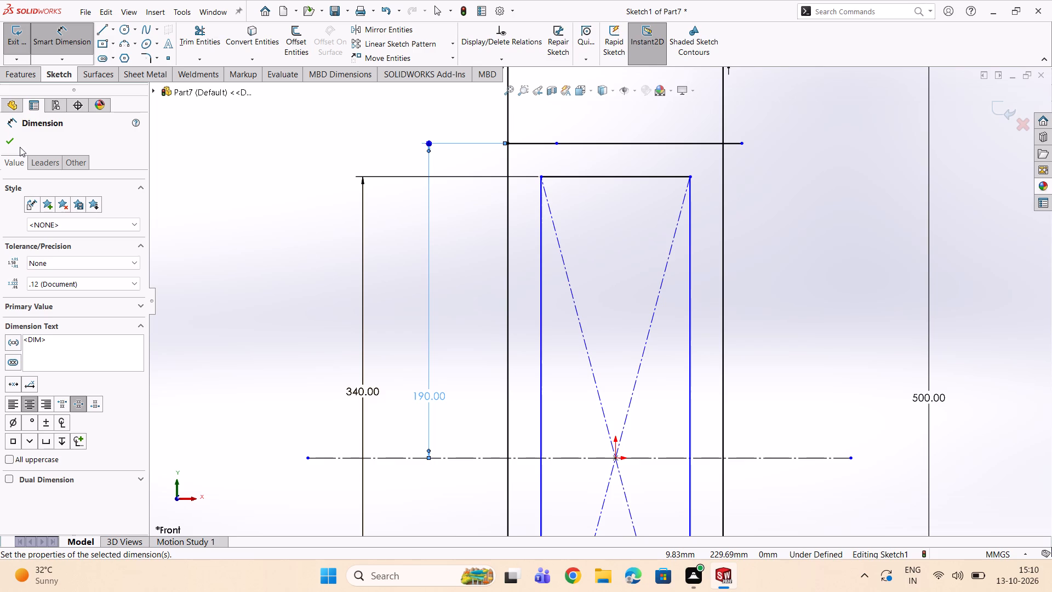
double_click(4, 138)
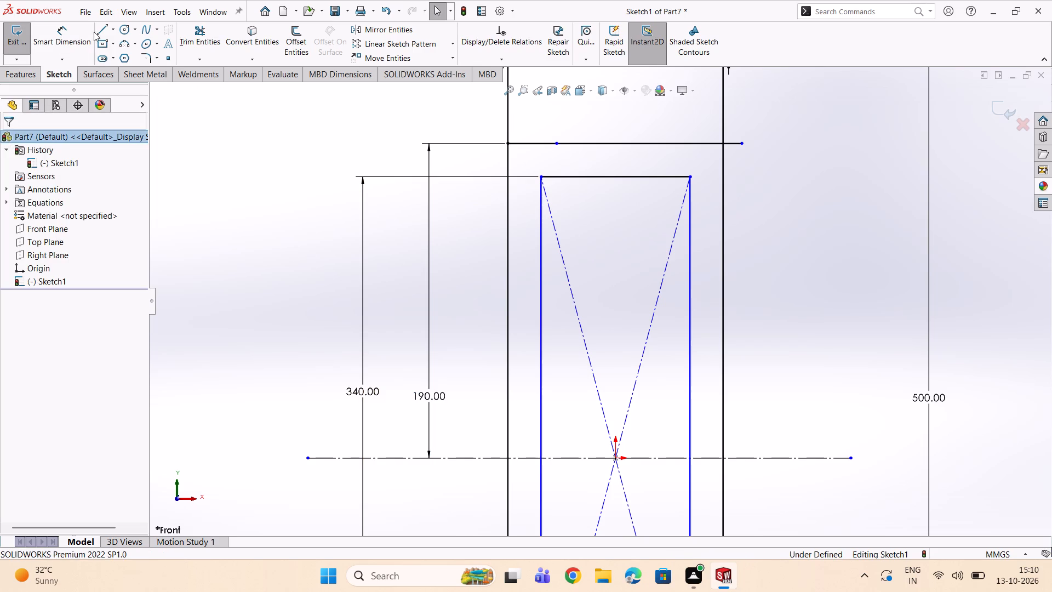
Sketch a diagonal line about 28 mm long from the short line's end on the profile's left edge to the inner rectangle's upper-left corner.
click(98, 29)
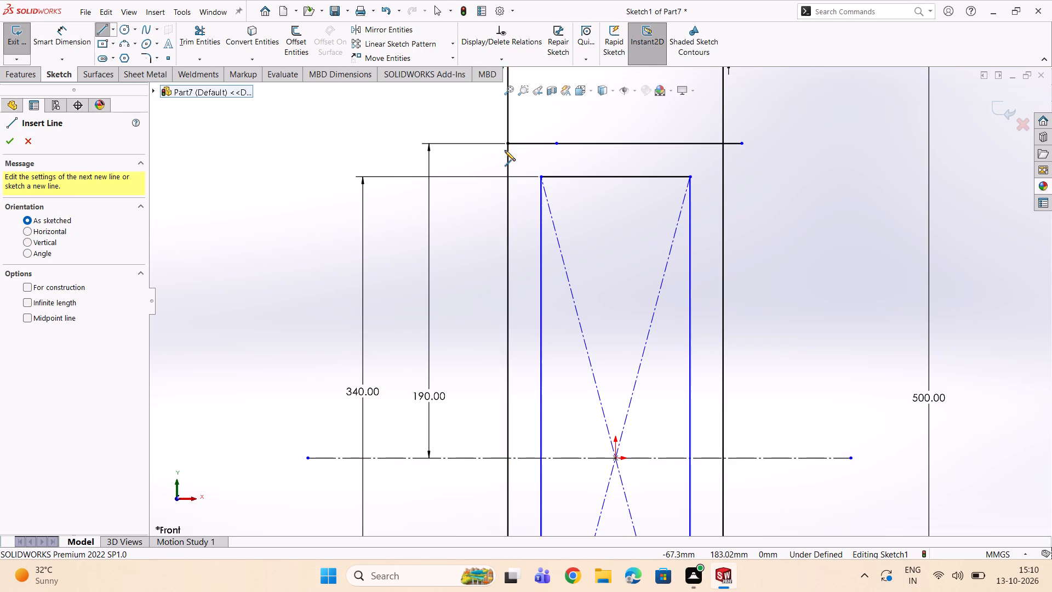
click(506, 145)
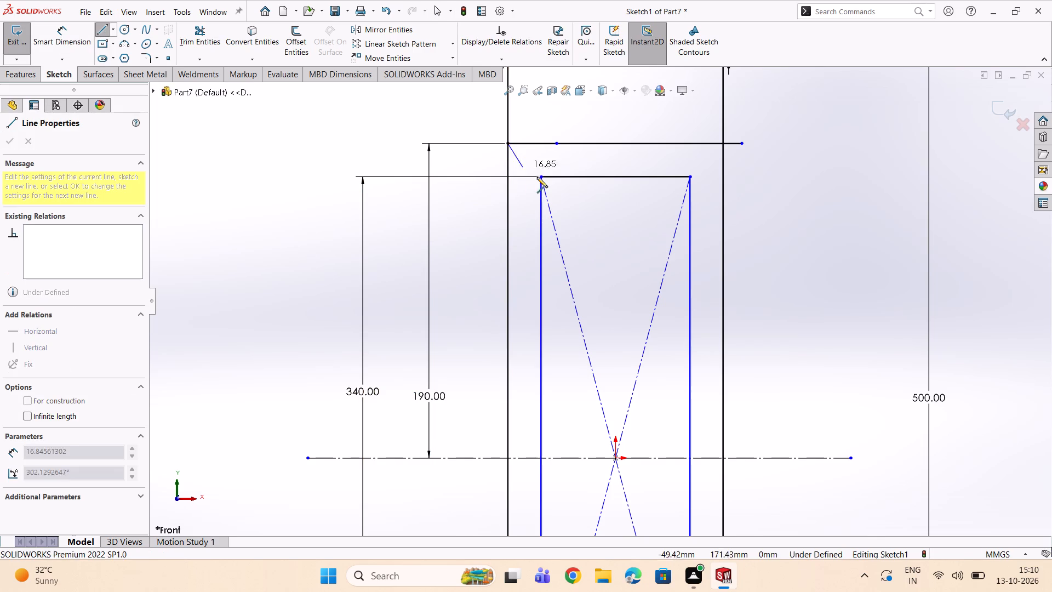
click(541, 179)
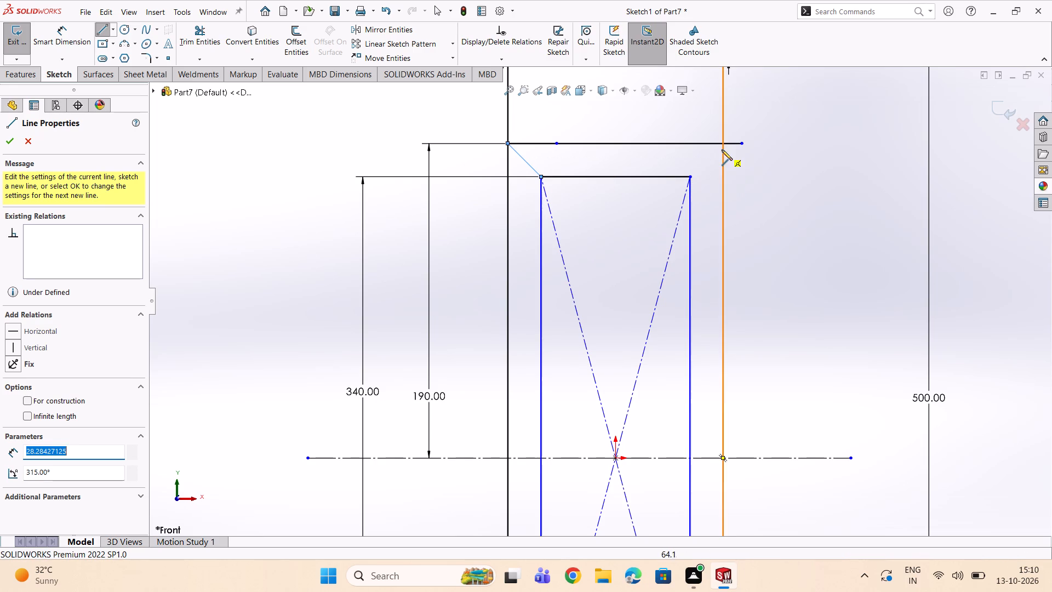
key(Escape)
Trim the horizontal line's overhang beyond the profile's right vertical edge.
click(201, 33)
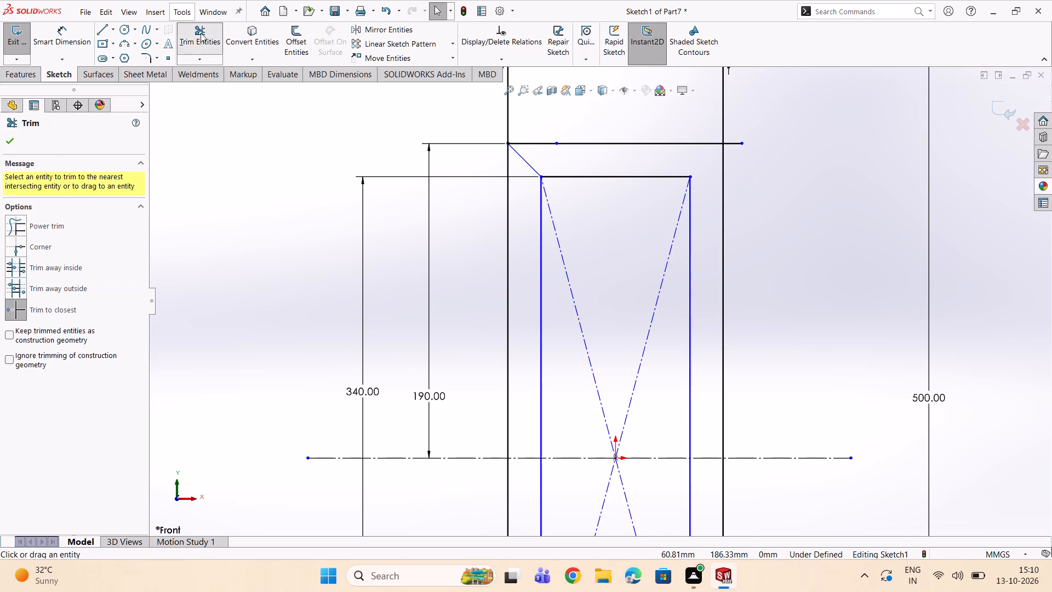
click(736, 142)
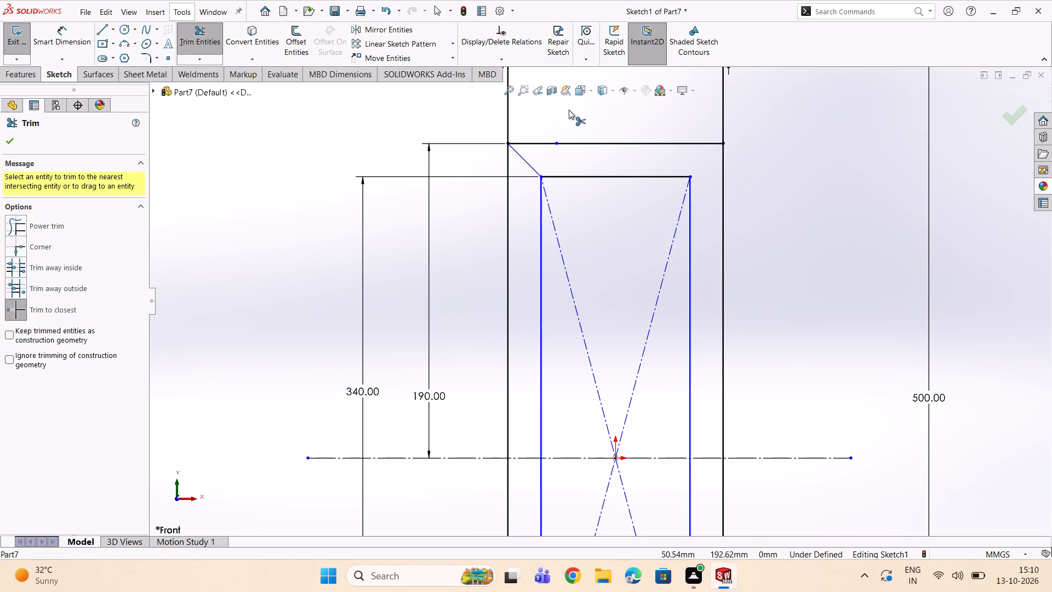
Sketch a 45° line about 28 mm long from the trimmed end on the profile's right edge to the inner rectangle's upper-right corner.
triple_click(102, 29)
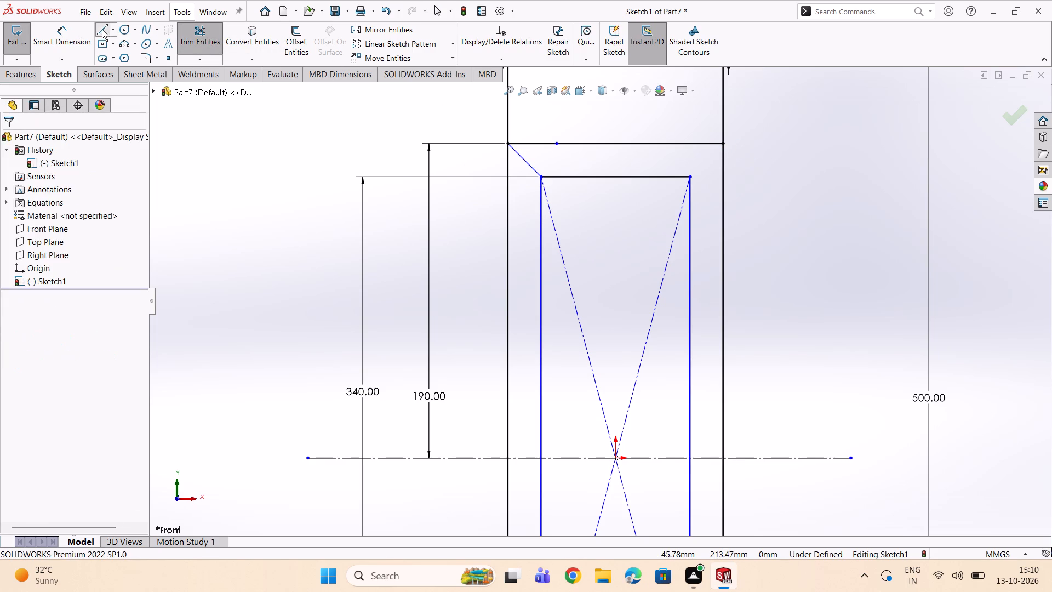
click(723, 146)
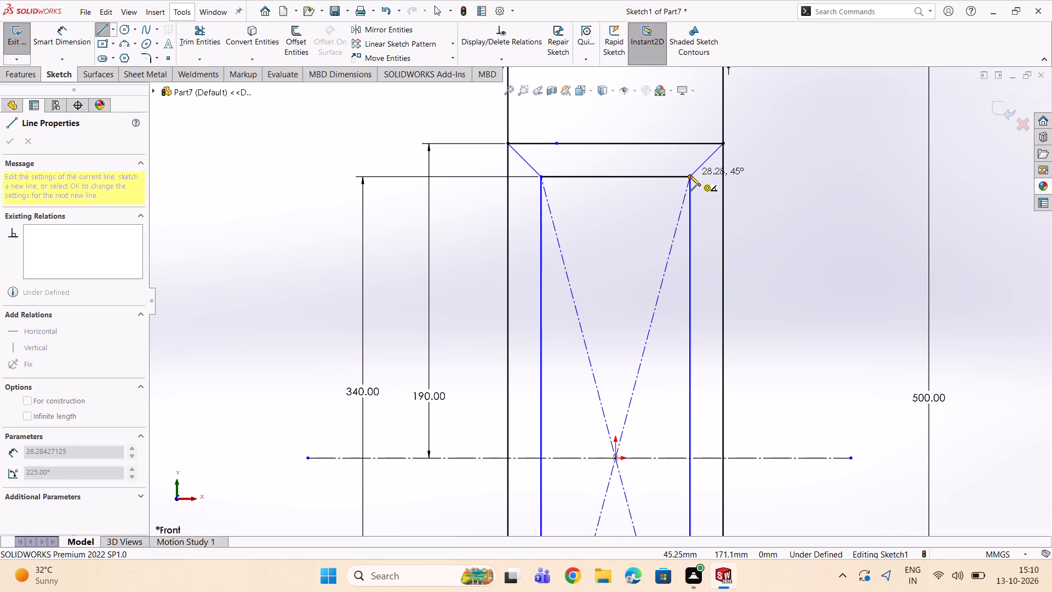
double_click(689, 176)
key(Escape)
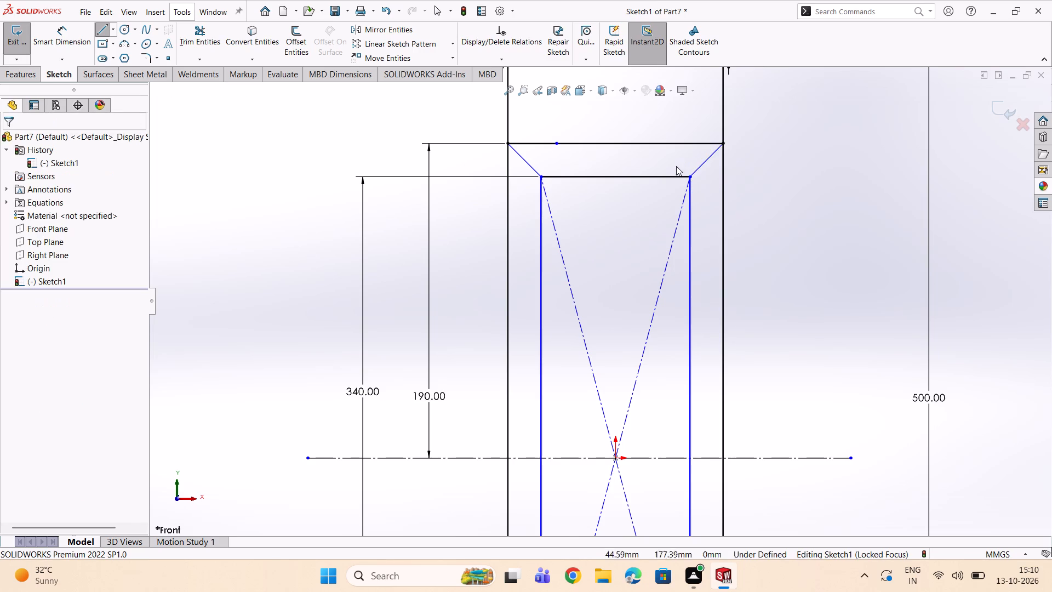
Delete both diagonal construction lines of the inner rectangle.
scroll(665, 166, down, 2)
scroll(498, 178, up, 1)
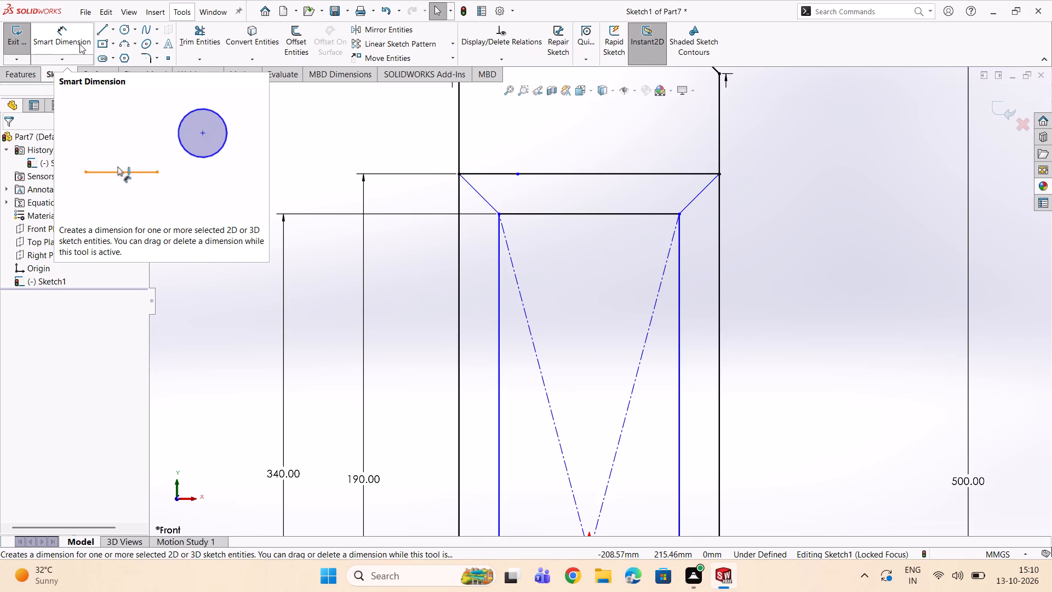
click(544, 374)
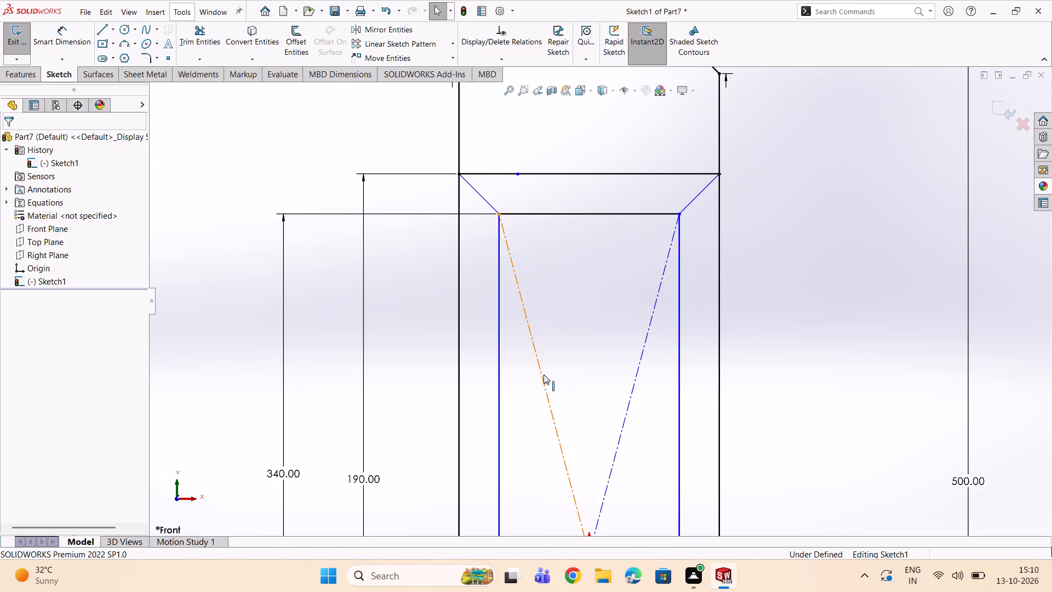
key(Delete)
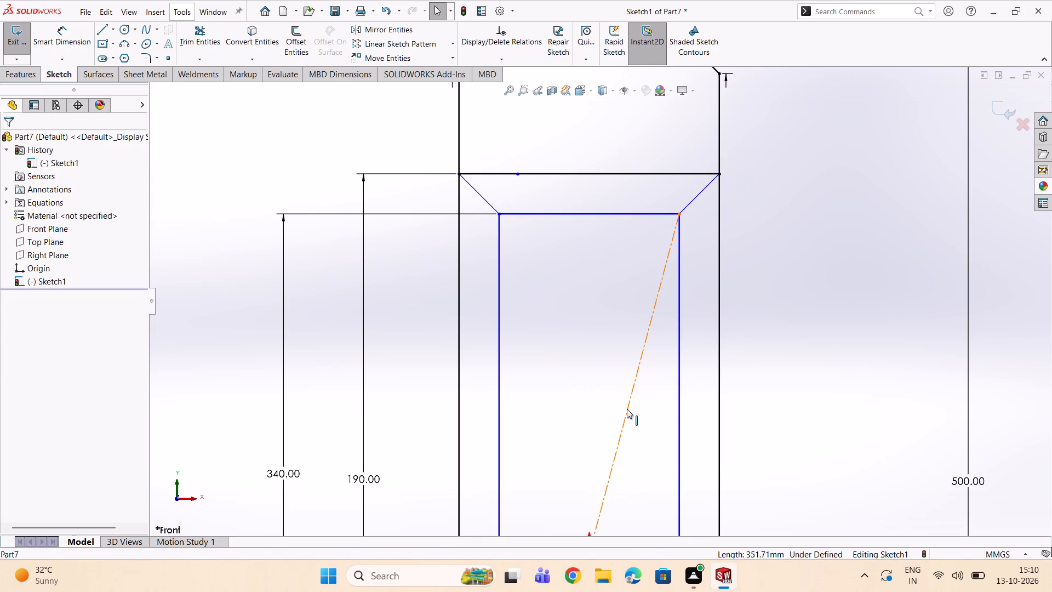
click(624, 411)
key(Delete)
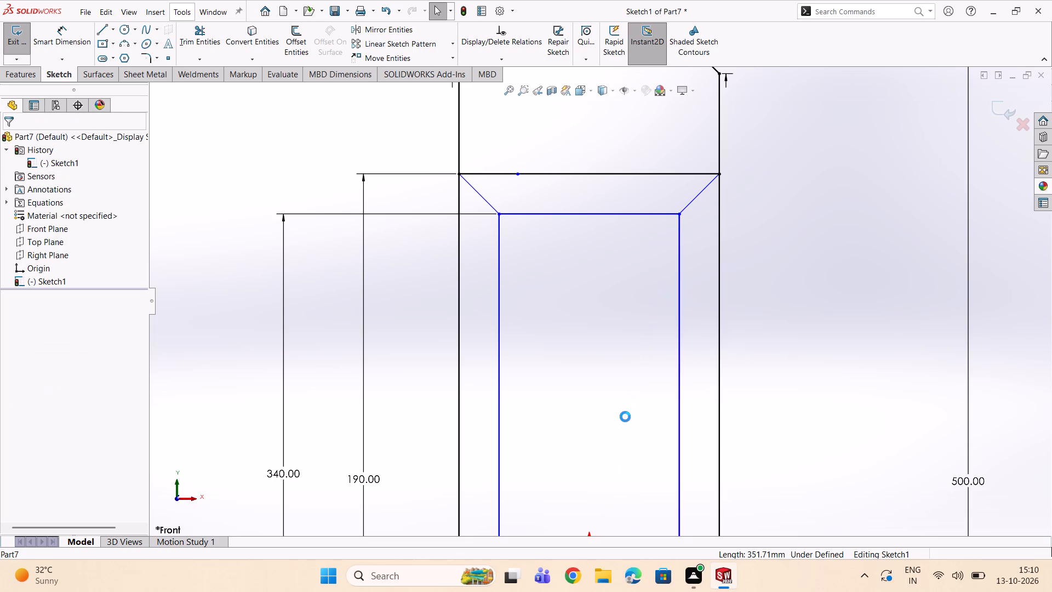
Delete the two horizontal helper lines above the inner rectangle, including the one carrying the 190 mm dimension.
scroll(633, 404, up, 3)
scroll(625, 353, up, 1)
scroll(597, 318, up, 2)
scroll(590, 295, down, 1)
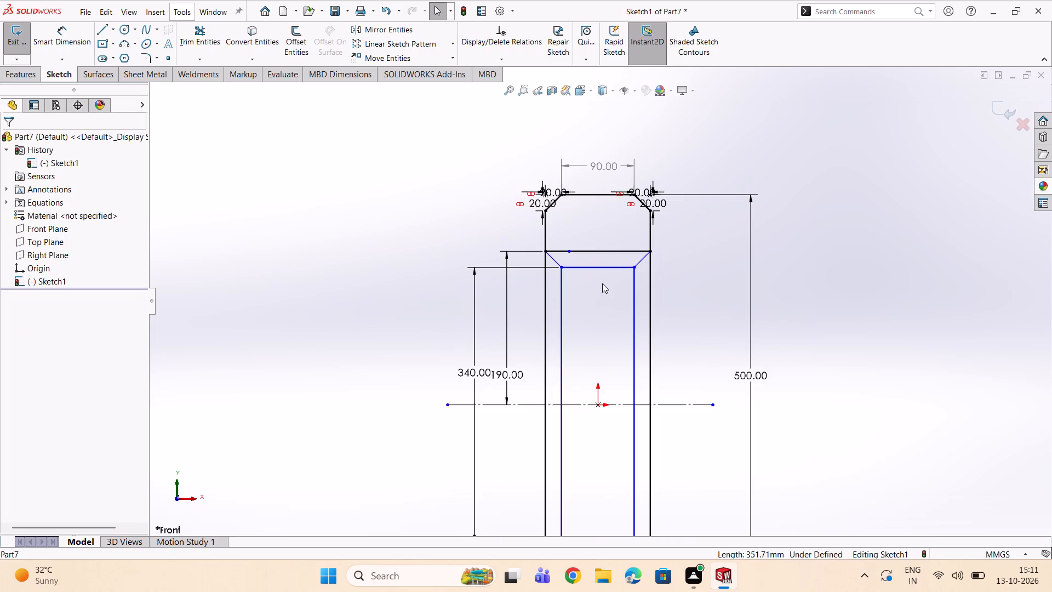
click(596, 252)
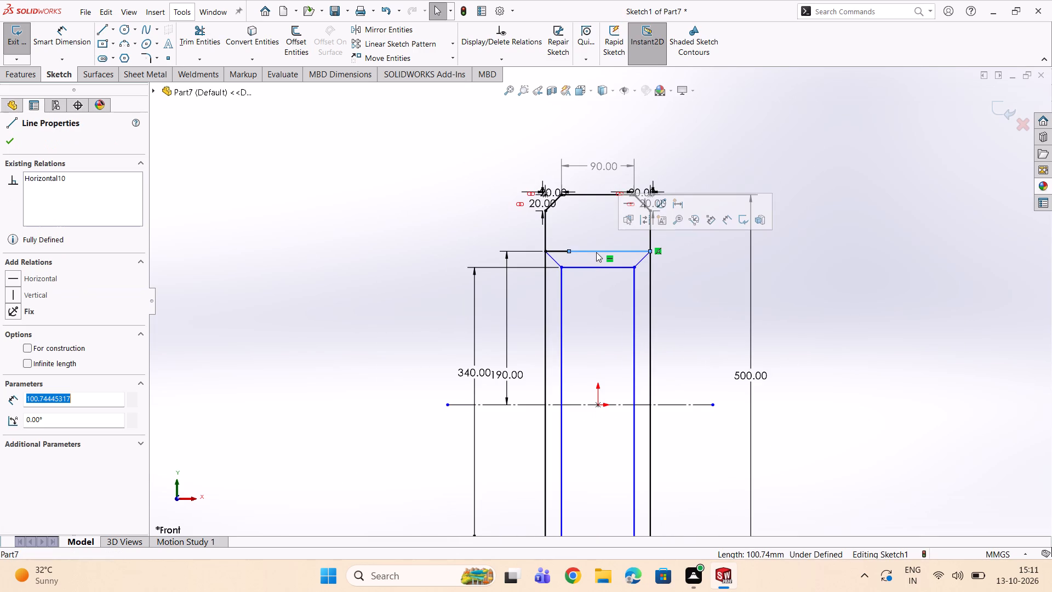
key(Delete)
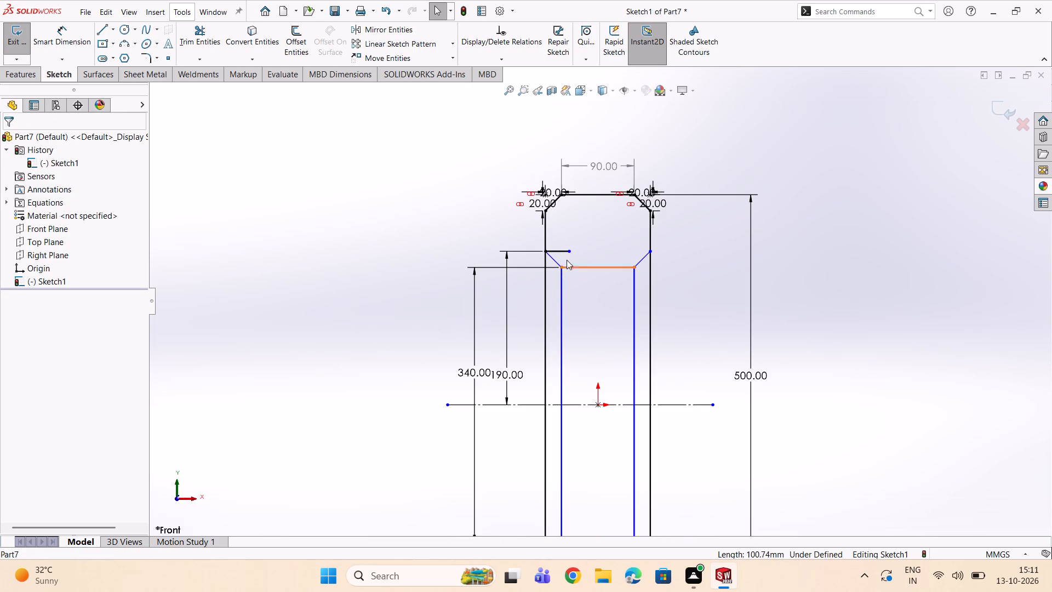
click(562, 252)
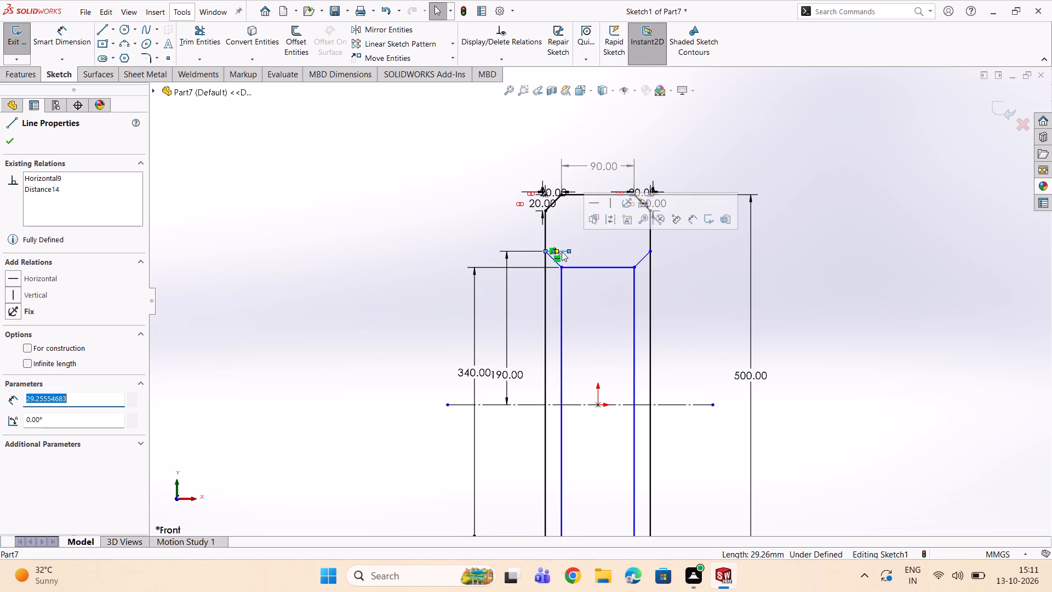
key(Delete)
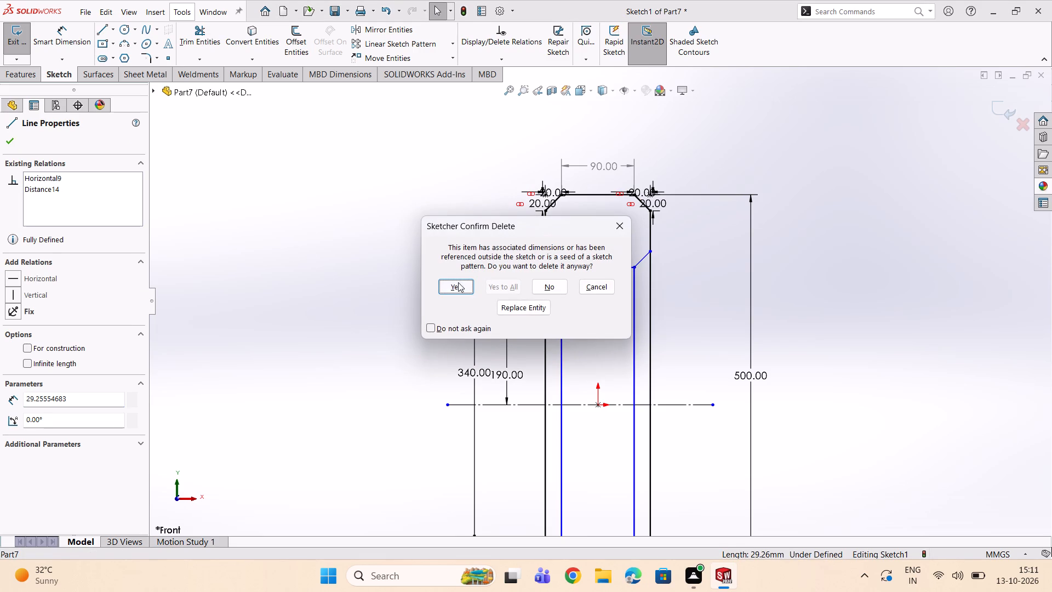
click(449, 286)
Sketch a center rectangle about 224 by 86 mm on the origin, extending across both sides of the profile.
scroll(576, 274, down, 3)
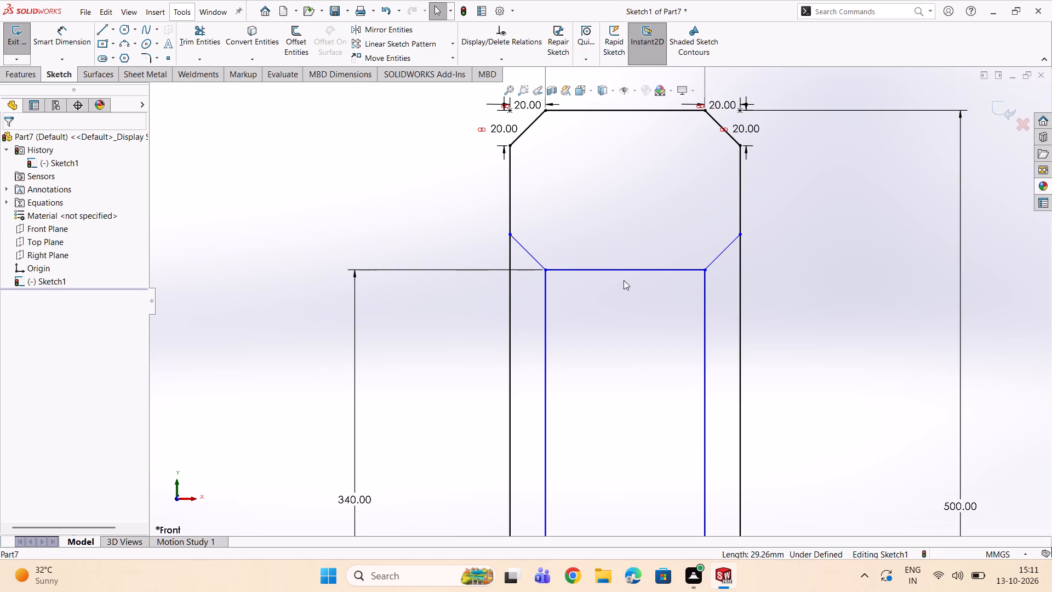
scroll(673, 311, up, 2)
scroll(634, 359, up, 2)
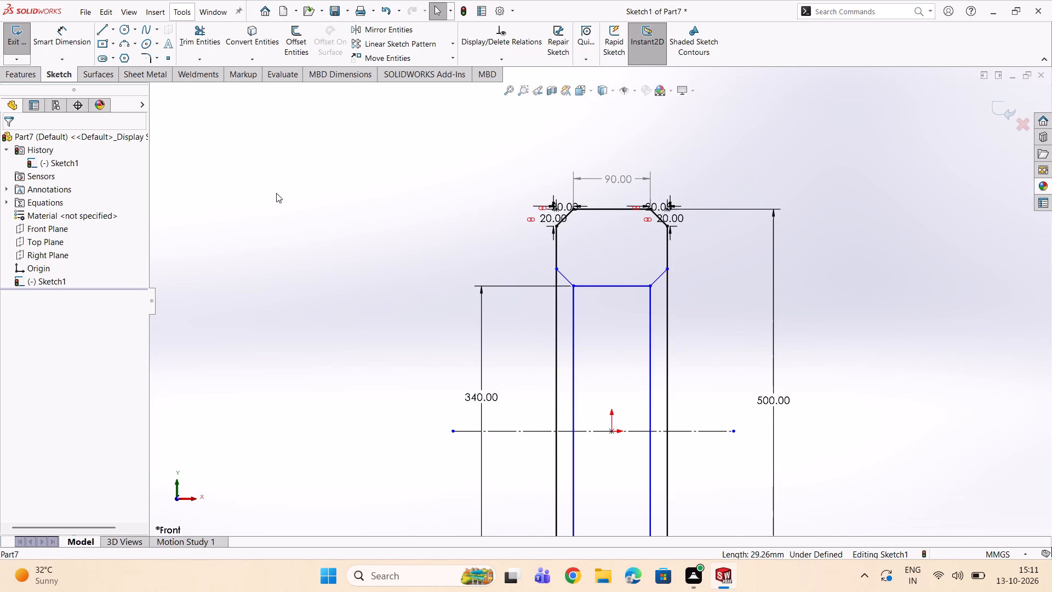
click(104, 44)
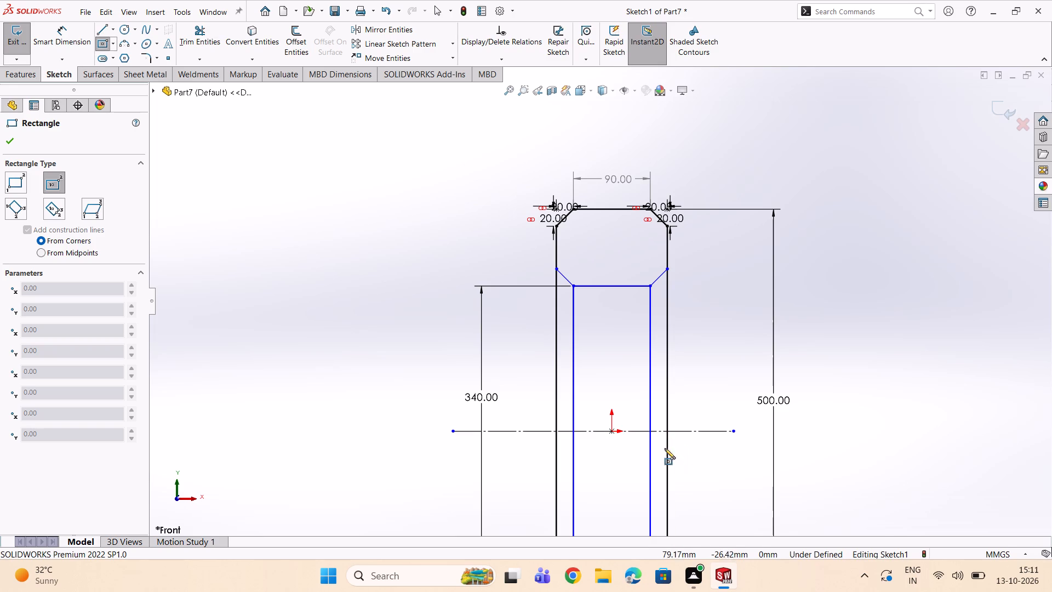
click(613, 433)
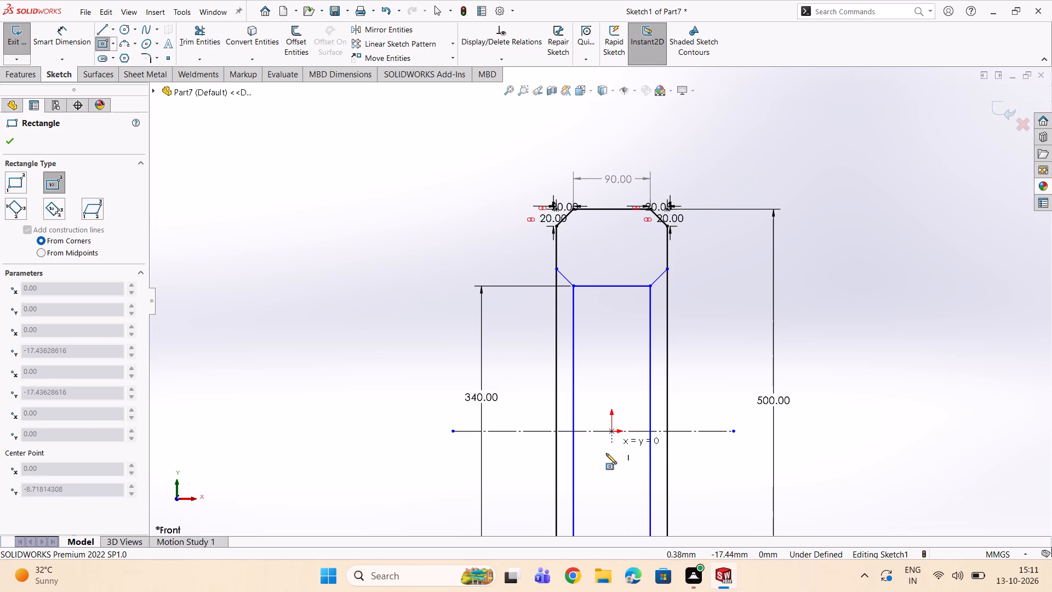
double_click(516, 468)
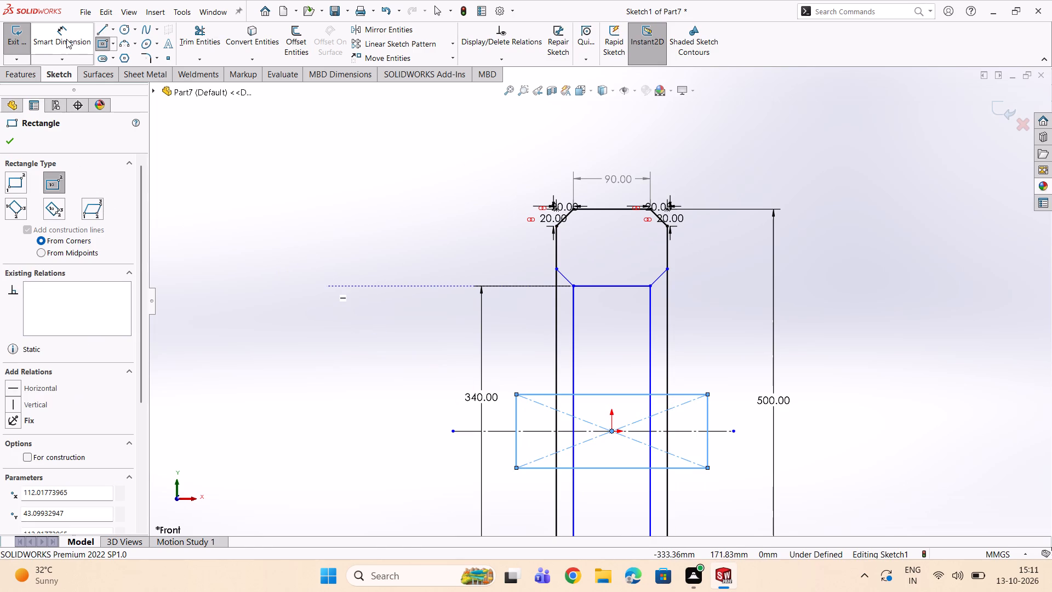
Dimension the left side of the central crossing rectangle and set its height to 78 mm.
click(82, 41)
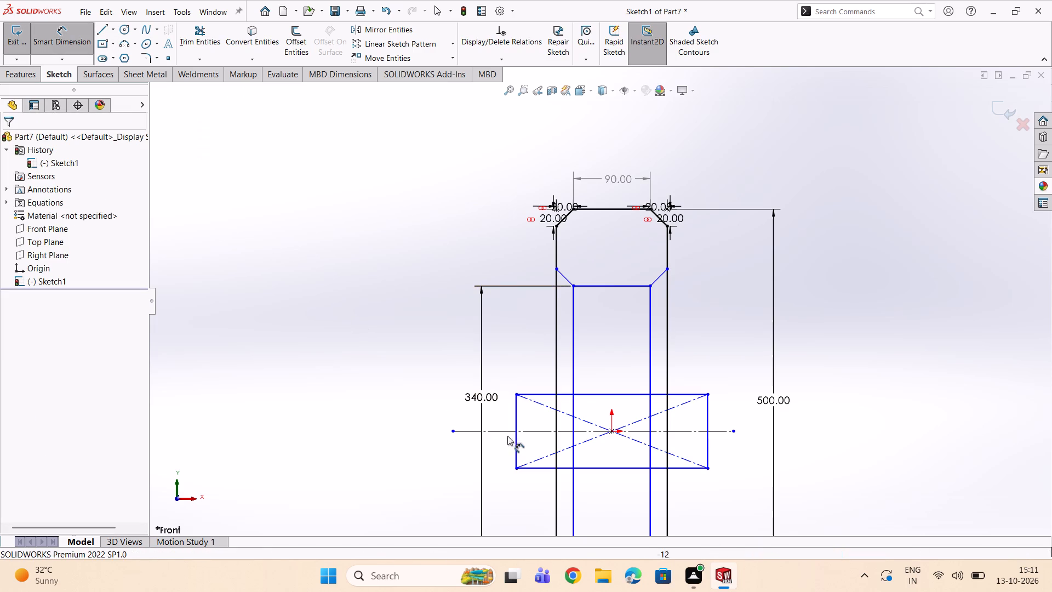
click(517, 431)
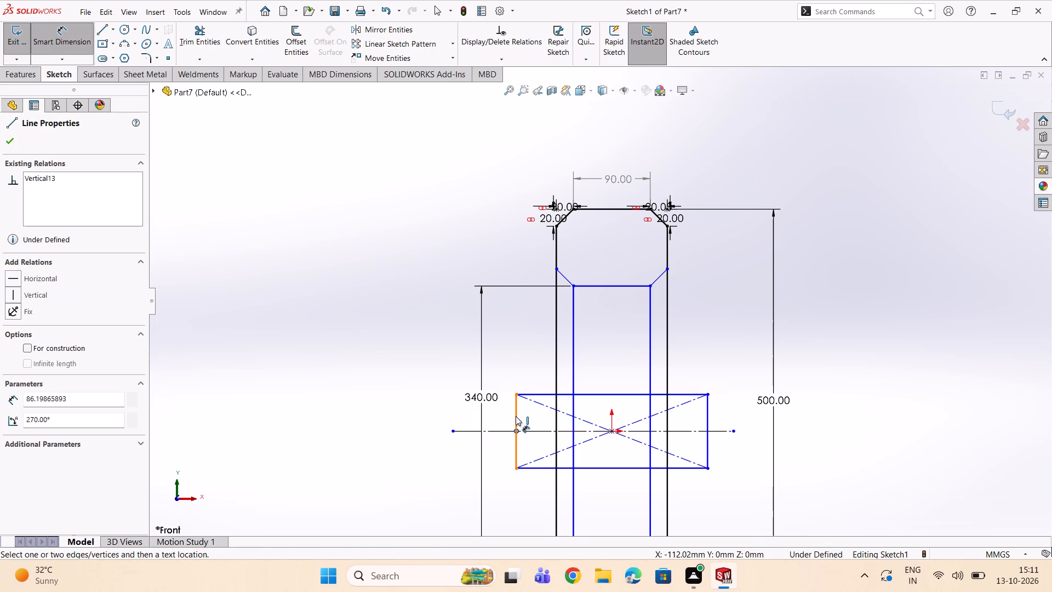
click(516, 416)
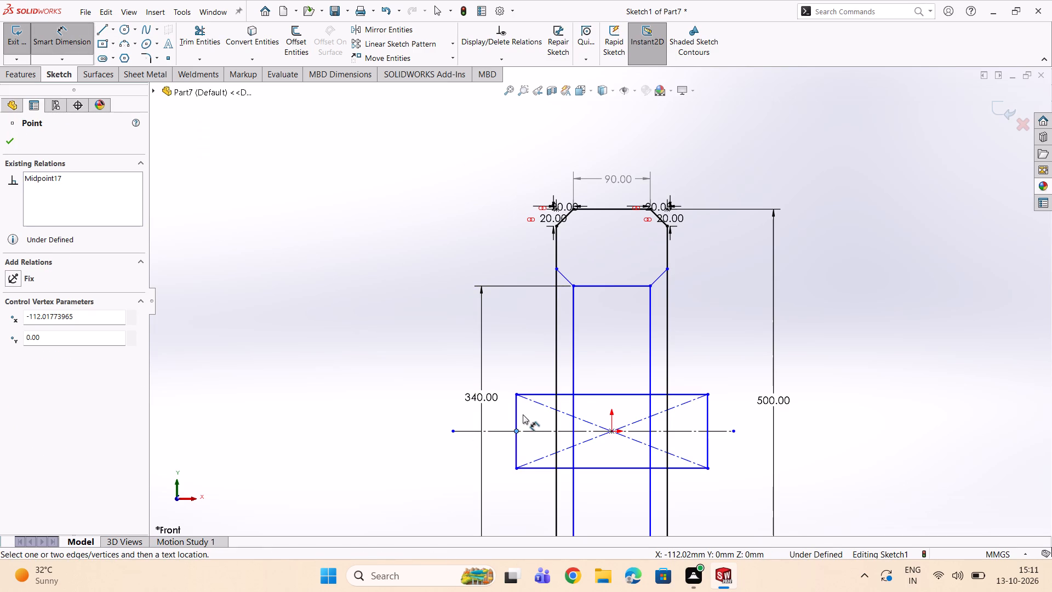
key(Escape)
click(518, 416)
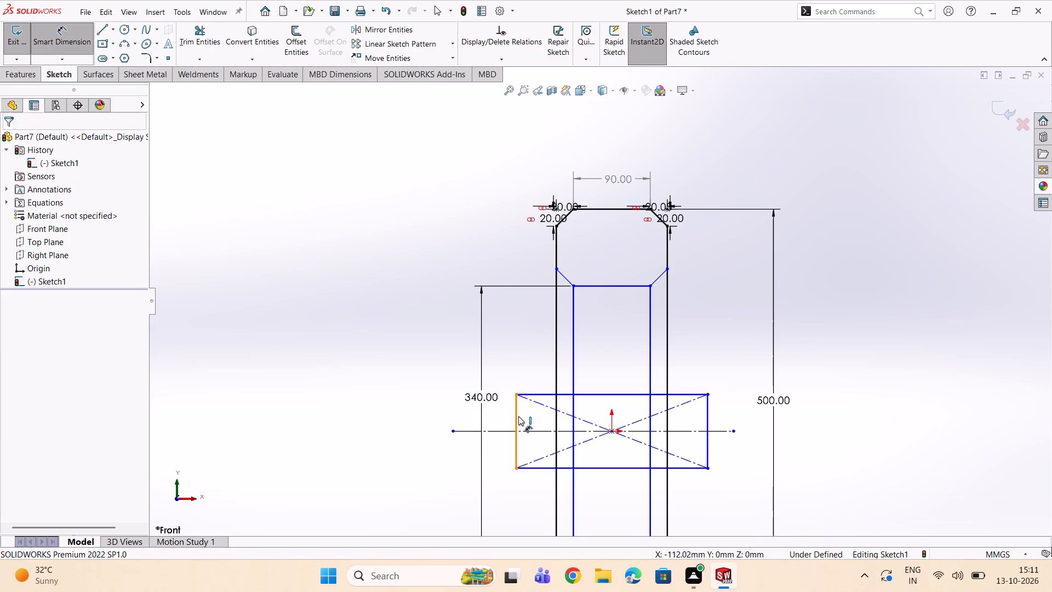
click(428, 431)
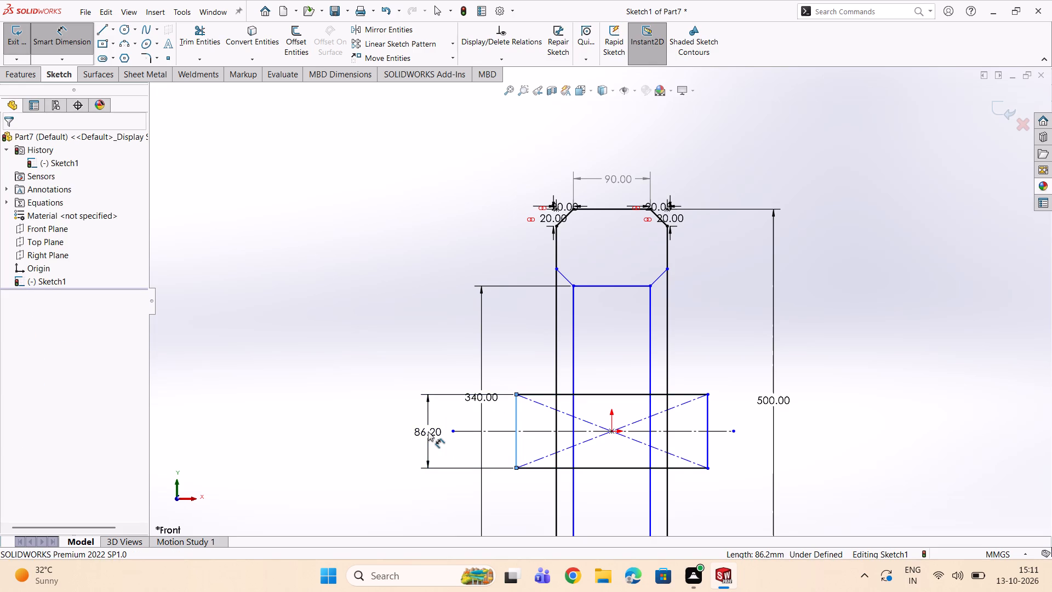
key(7)
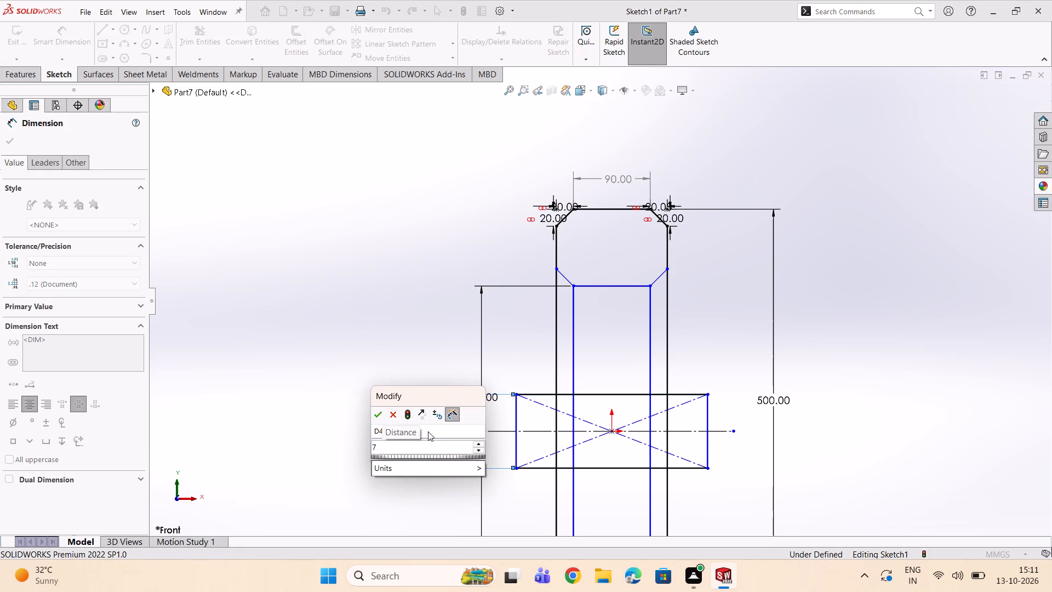
key(8)
key(Return)
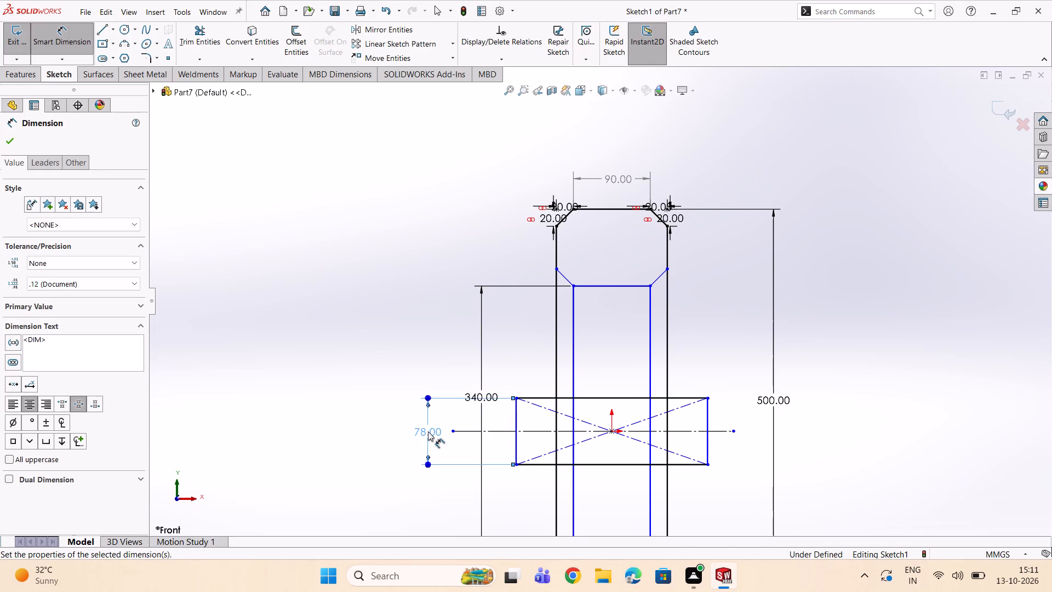
Trim the profile's outer vertical edges between the angled shoulders and the crossing rectangle, plus the inner section's top edge.
scroll(531, 426, down, 2)
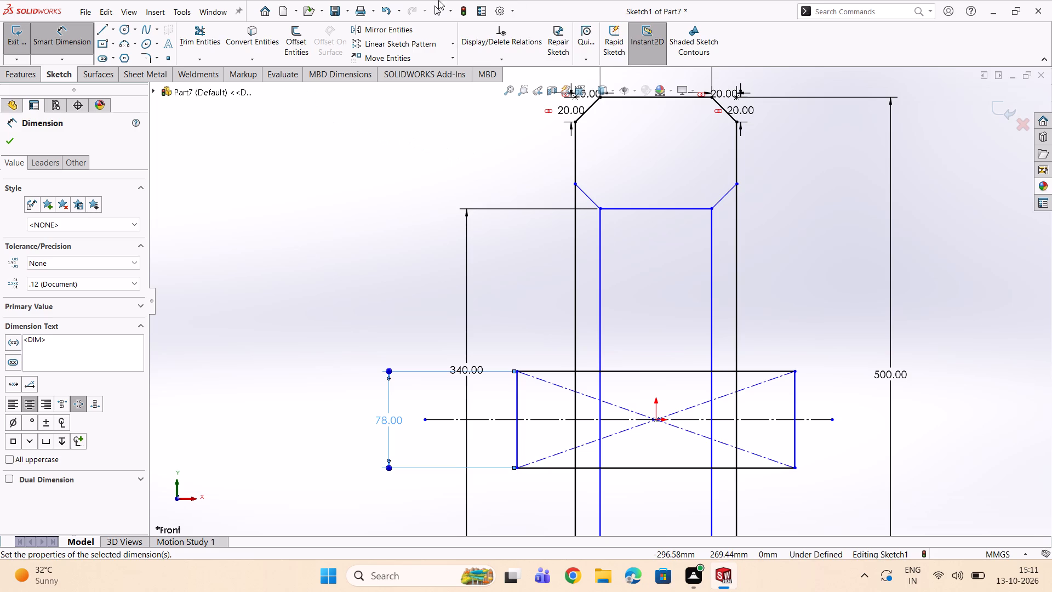
click(207, 32)
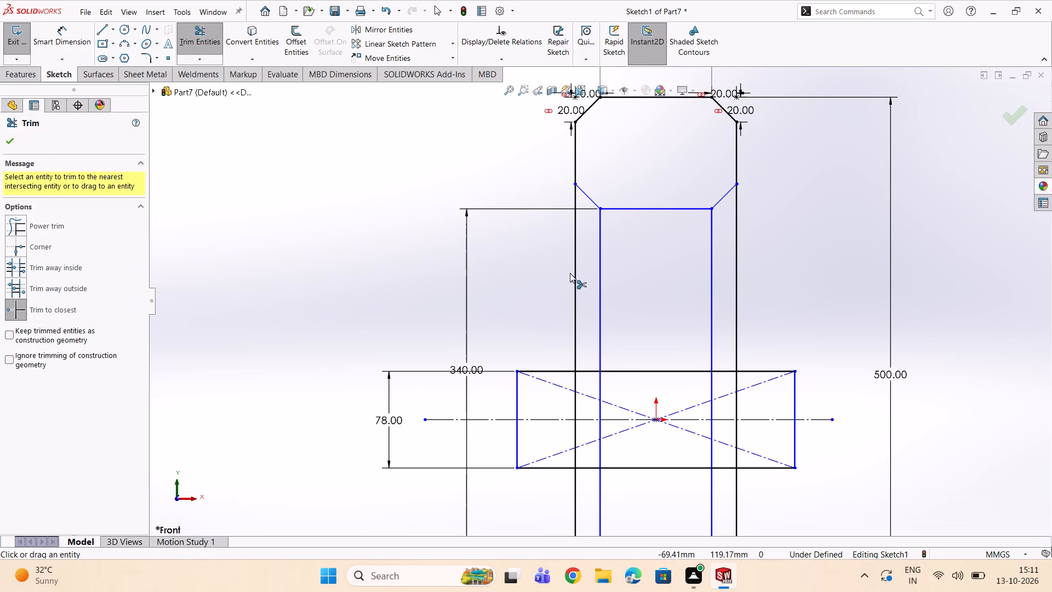
double_click(576, 284)
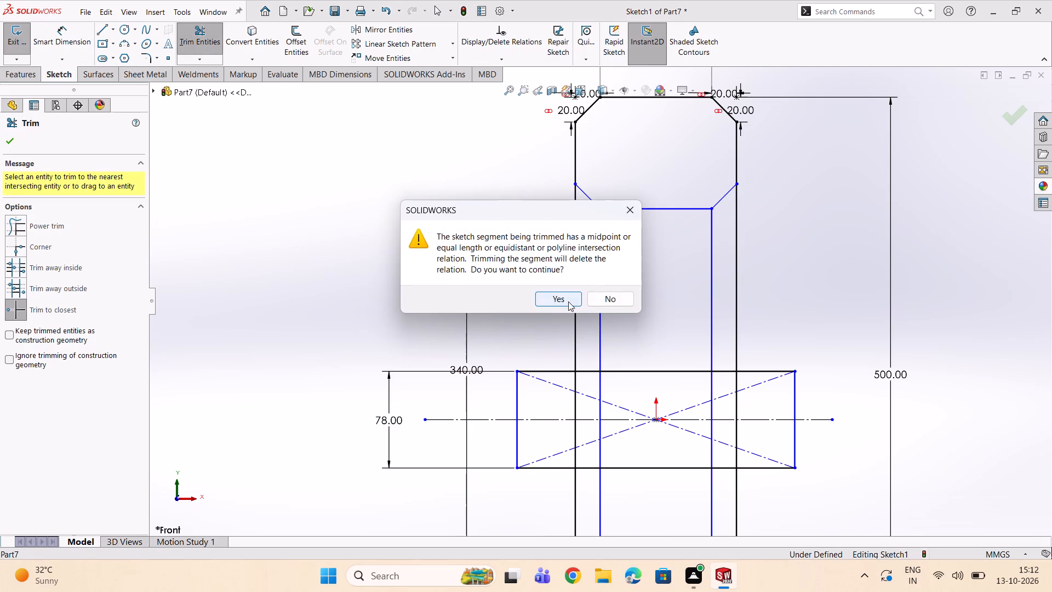
click(568, 300)
scroll(605, 212, down, 1)
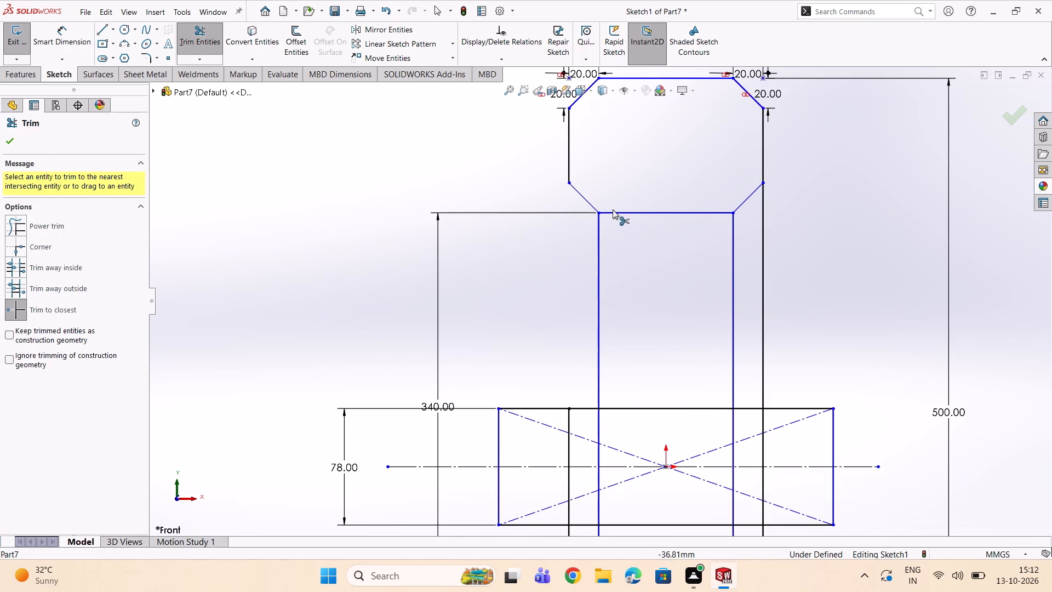
double_click(618, 213)
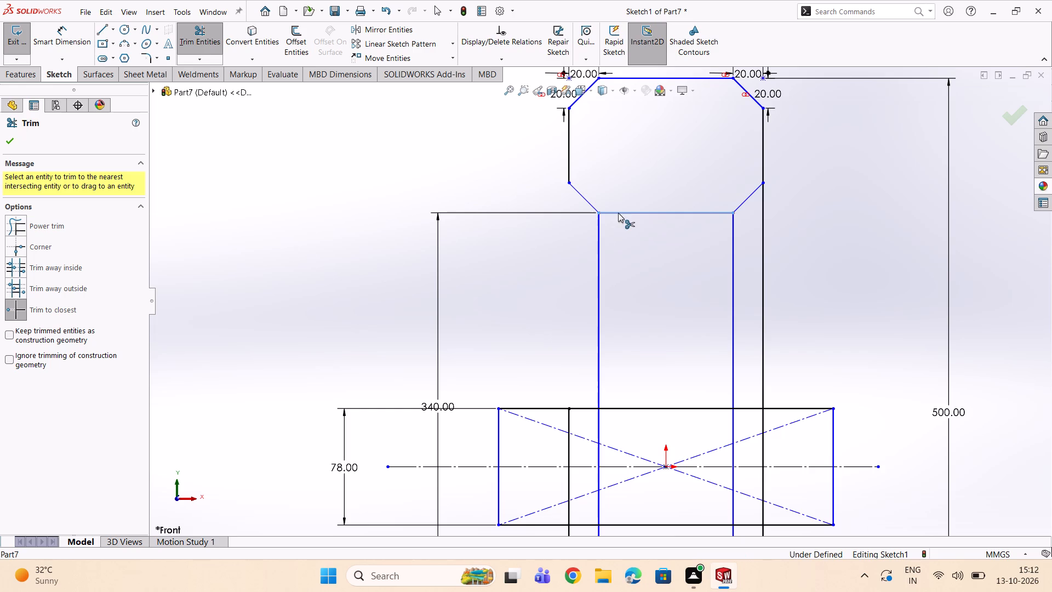
click(764, 228)
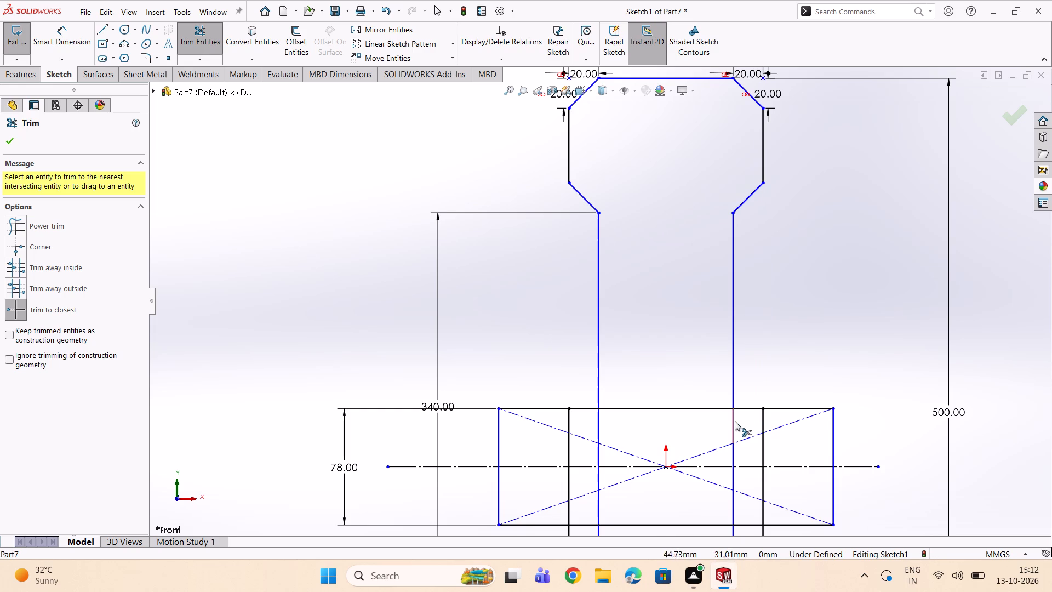
Trim the inner and outer vertical profile lines just below the crossing rectangle's top edge.
click(569, 440)
double_click(570, 419)
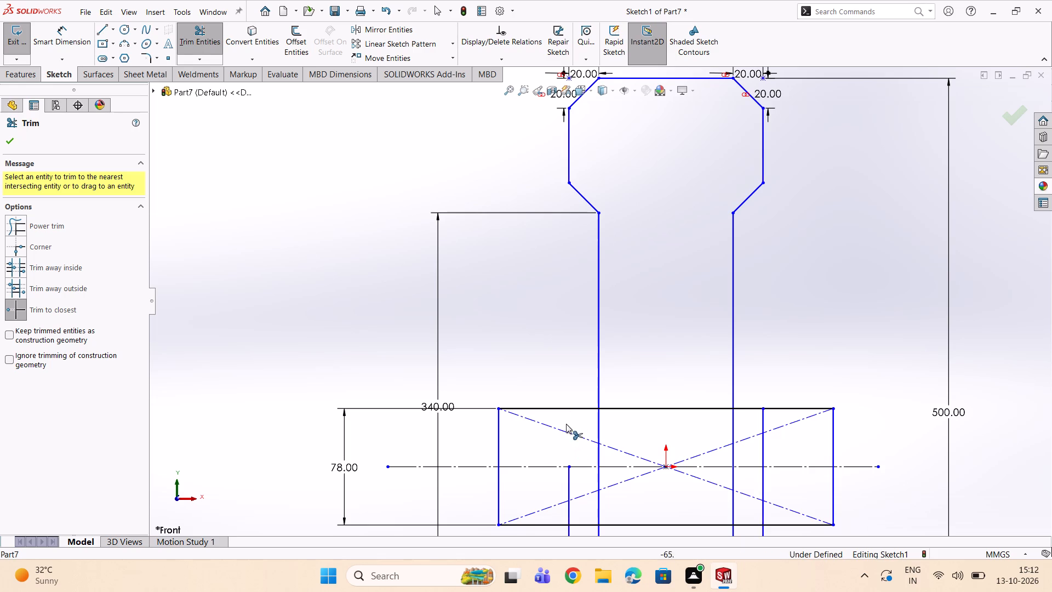
click(598, 432)
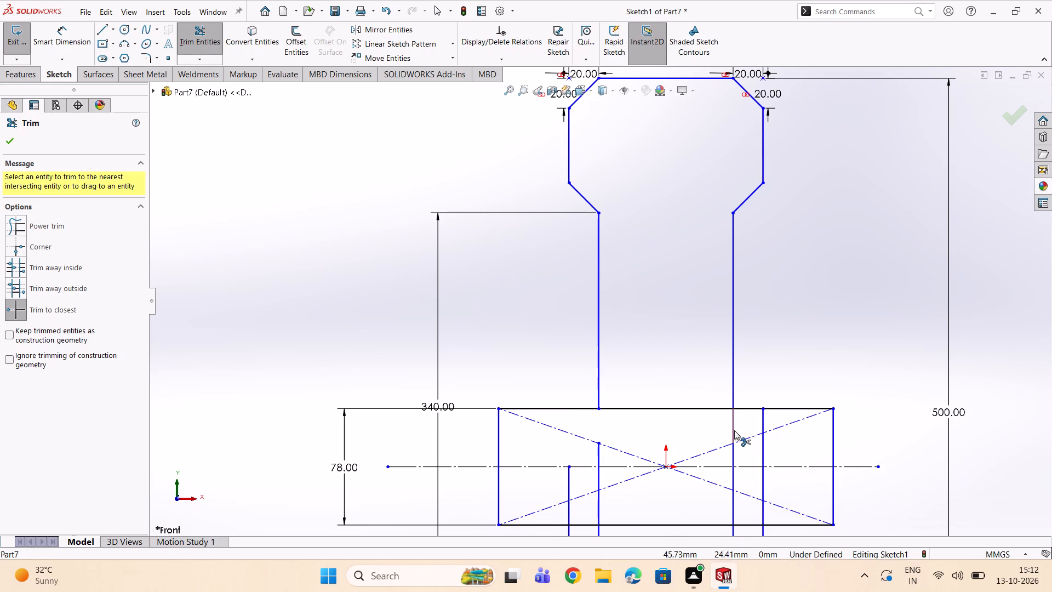
double_click(734, 430)
click(762, 423)
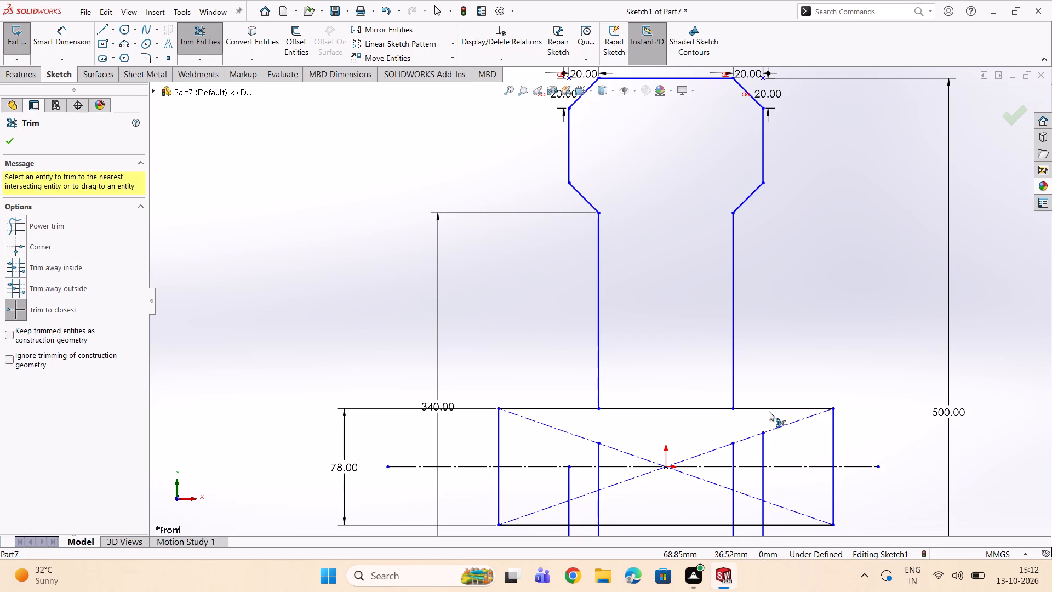
Trim the crossing rectangle's top edge on both sides beyond the neck, and the upper half of its left side.
click(769, 409)
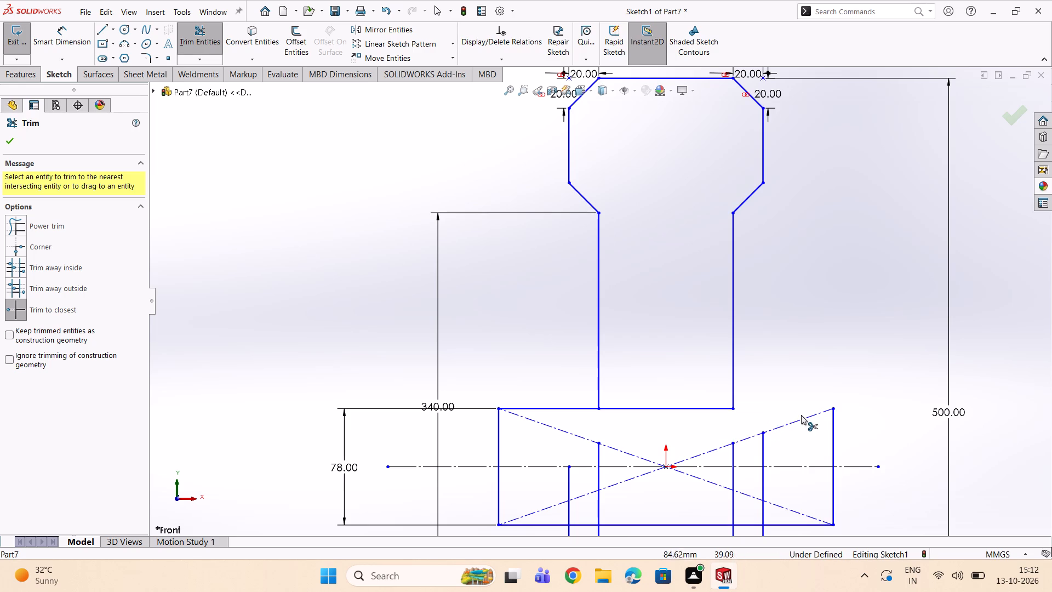
click(557, 409)
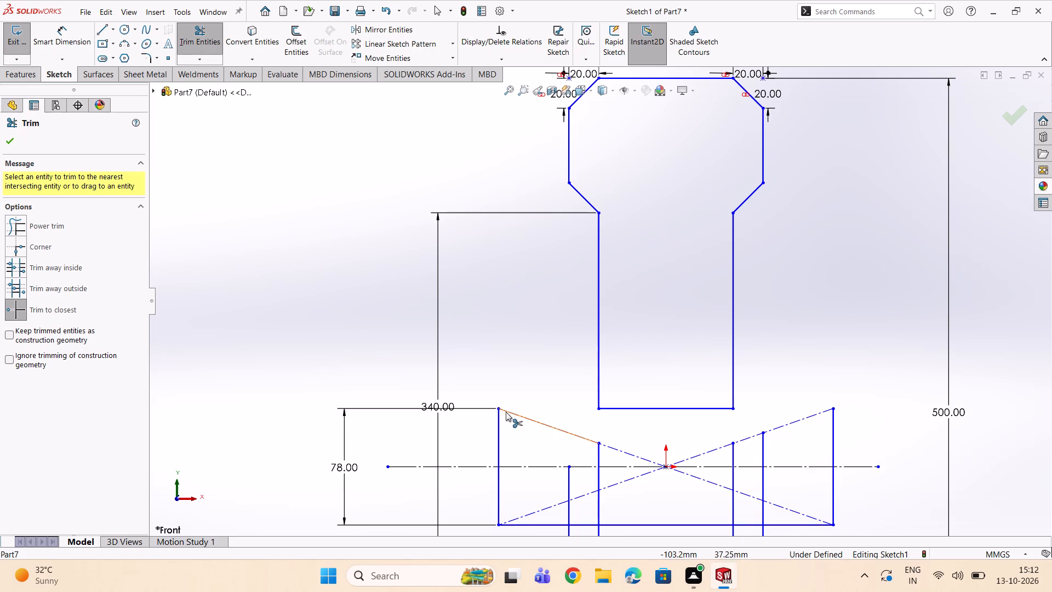
double_click(498, 423)
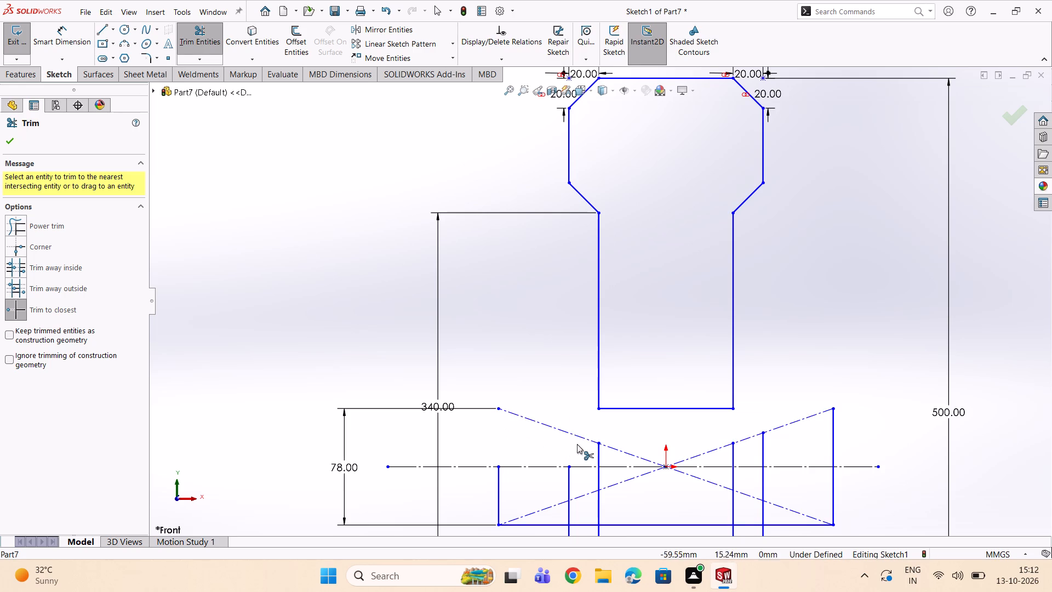
Power trim the profile's lower verticals, the inner section's bottom edge, and the crossing rectangle's lower edge and sides below the centerline.
scroll(539, 449, up, 4)
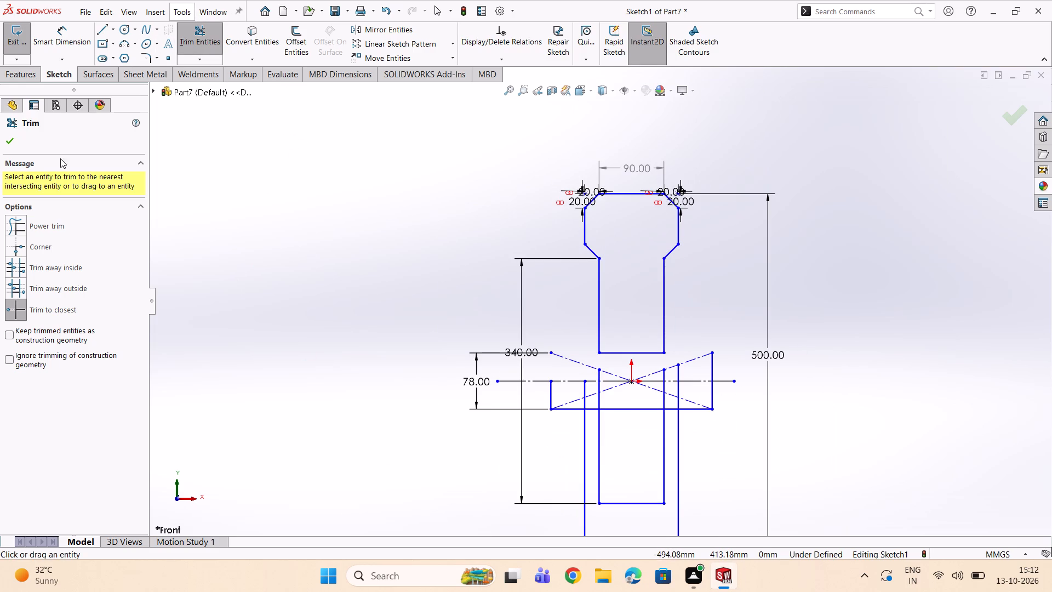
click(15, 224)
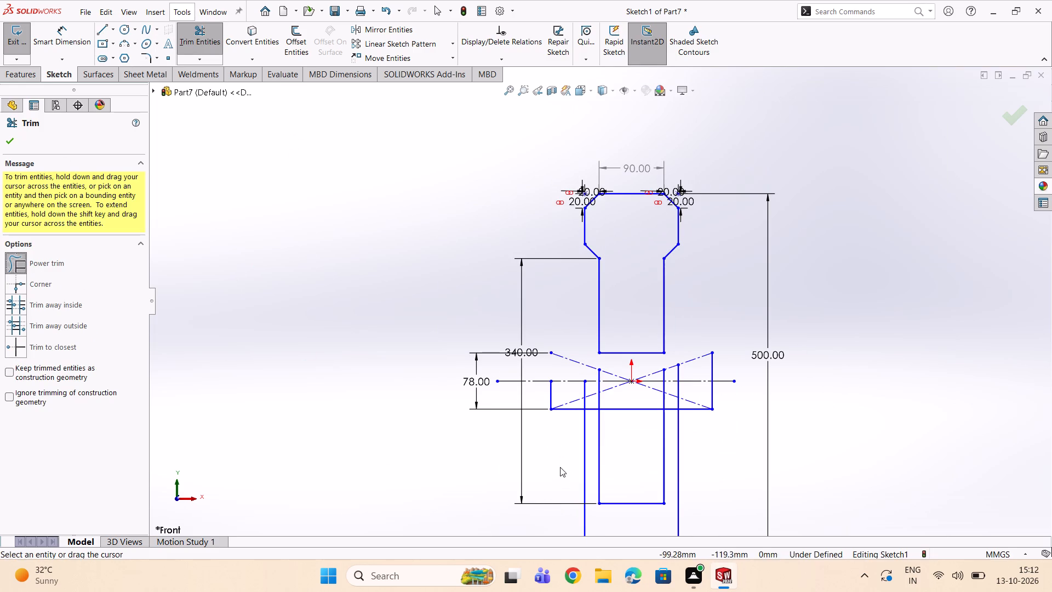
drag(560, 467, 745, 502)
click(735, 502)
drag(567, 457, 619, 458)
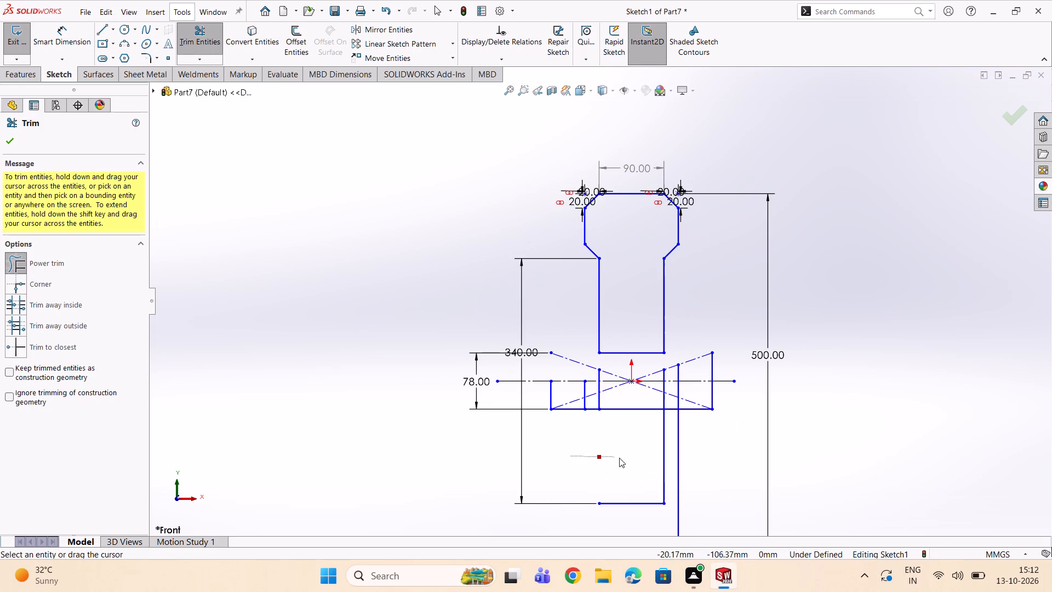
drag(619, 458, 612, 426)
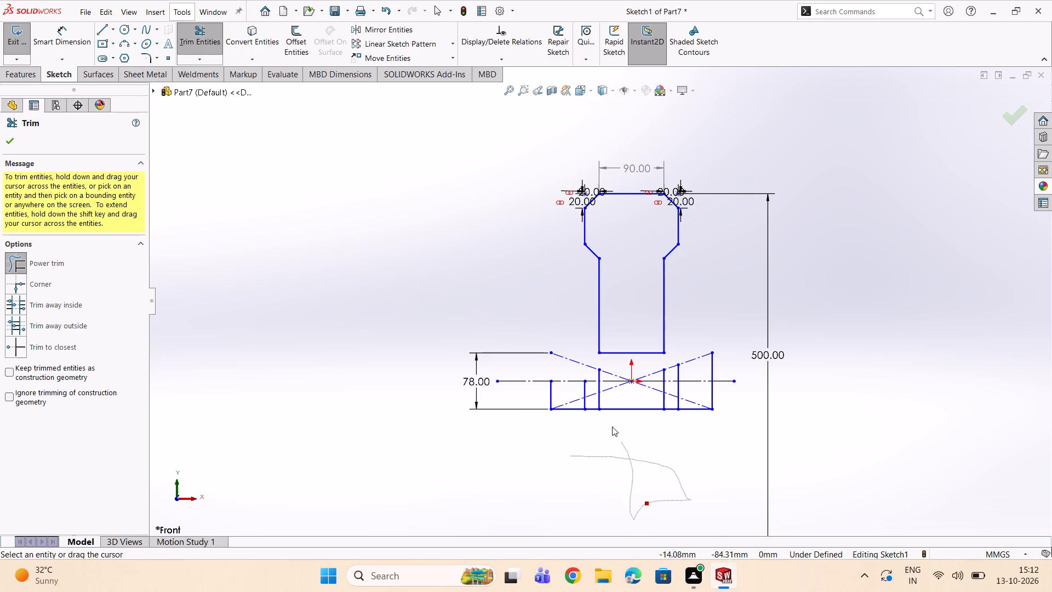
drag(612, 426, 550, 402)
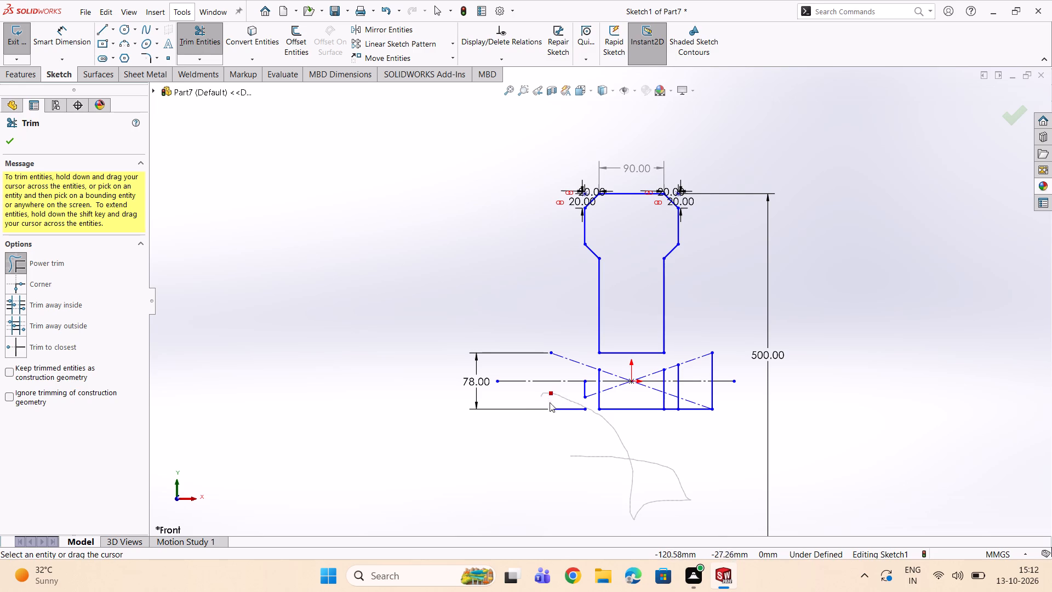
drag(550, 402, 639, 404)
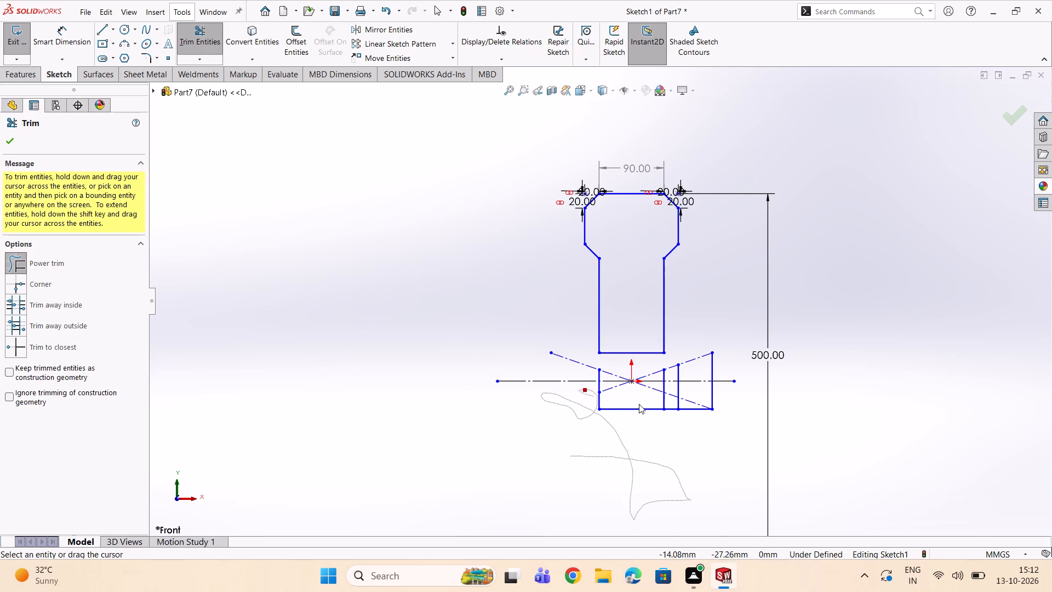
drag(639, 404, 694, 389)
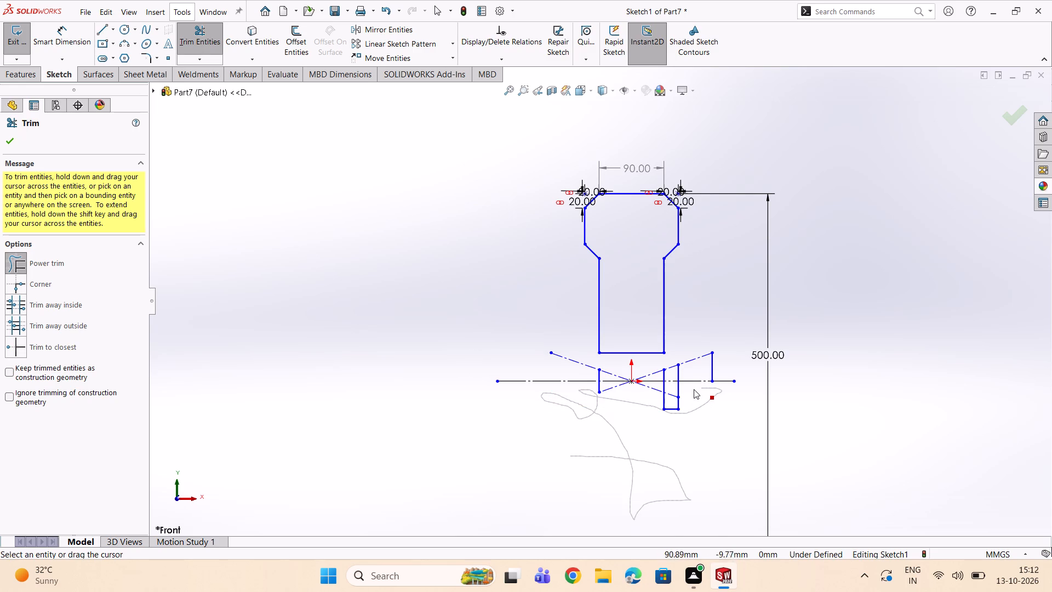
drag(694, 389, 655, 389)
drag(655, 389, 653, 390)
Power trim the remaining rectangle diagonals and vertical stubs around the origin, keeping the horizontal centerline.
scroll(659, 384, down, 4)
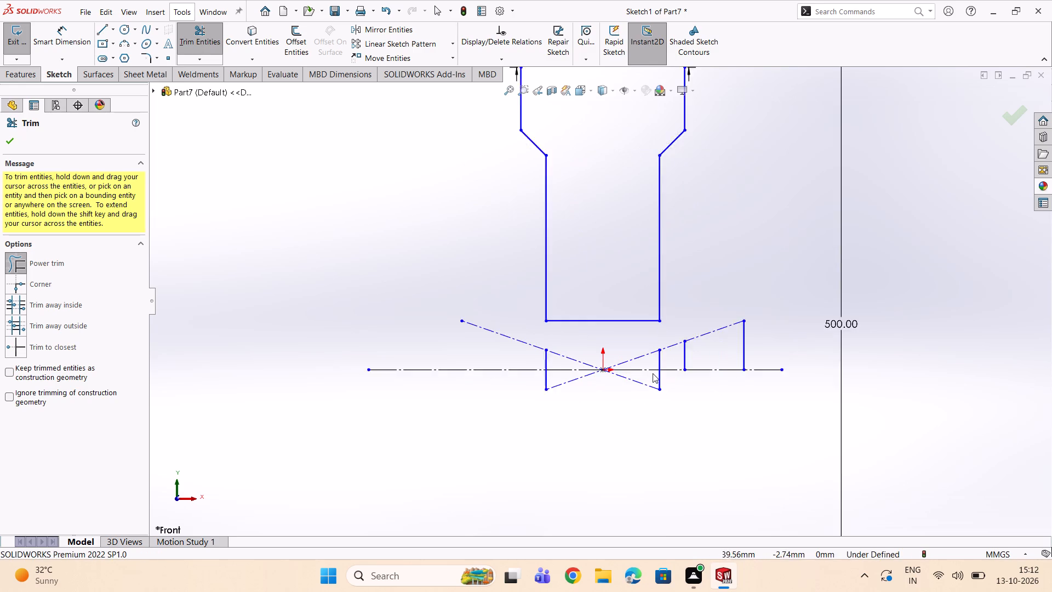
drag(418, 324, 588, 344)
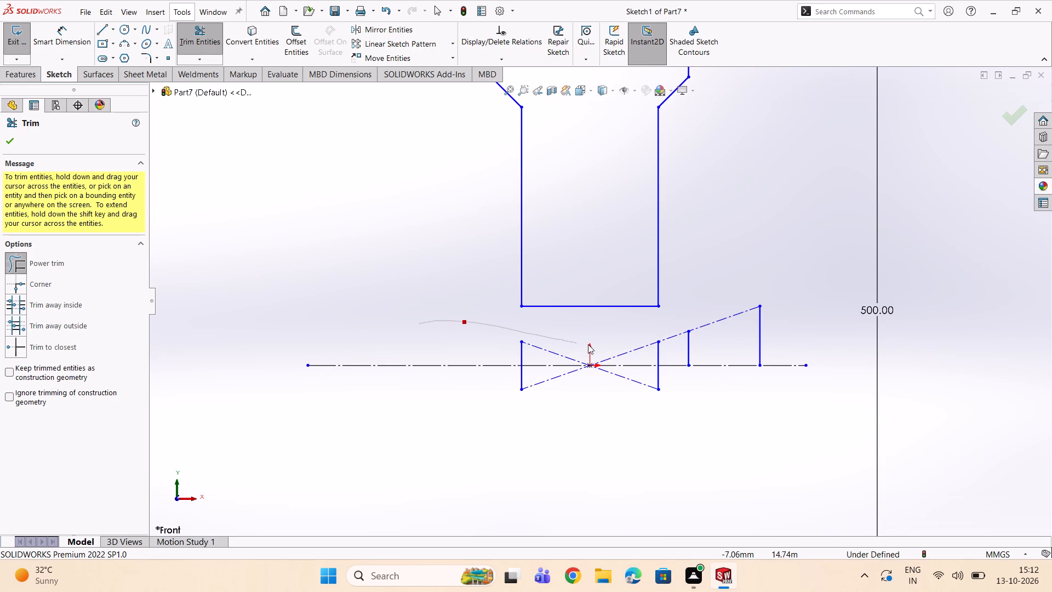
drag(588, 344, 758, 319)
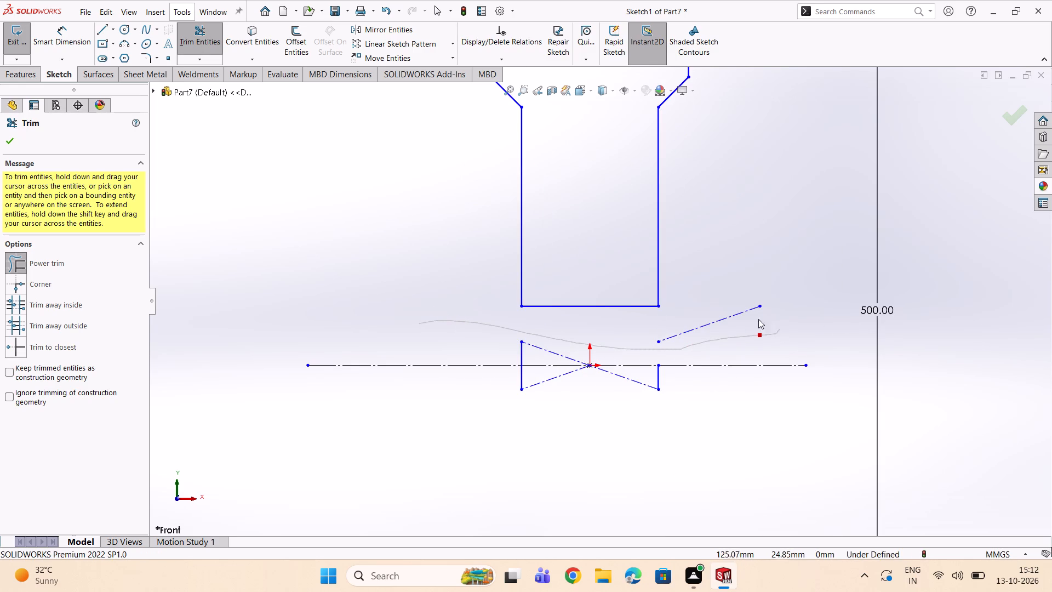
drag(758, 319, 694, 336)
drag(510, 378, 678, 382)
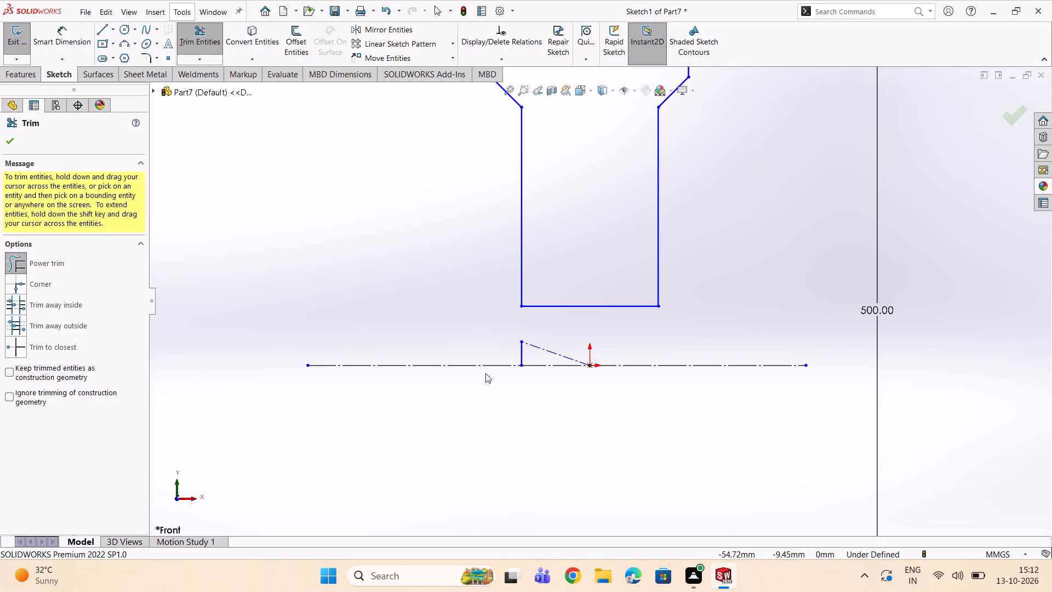
drag(488, 351, 632, 350)
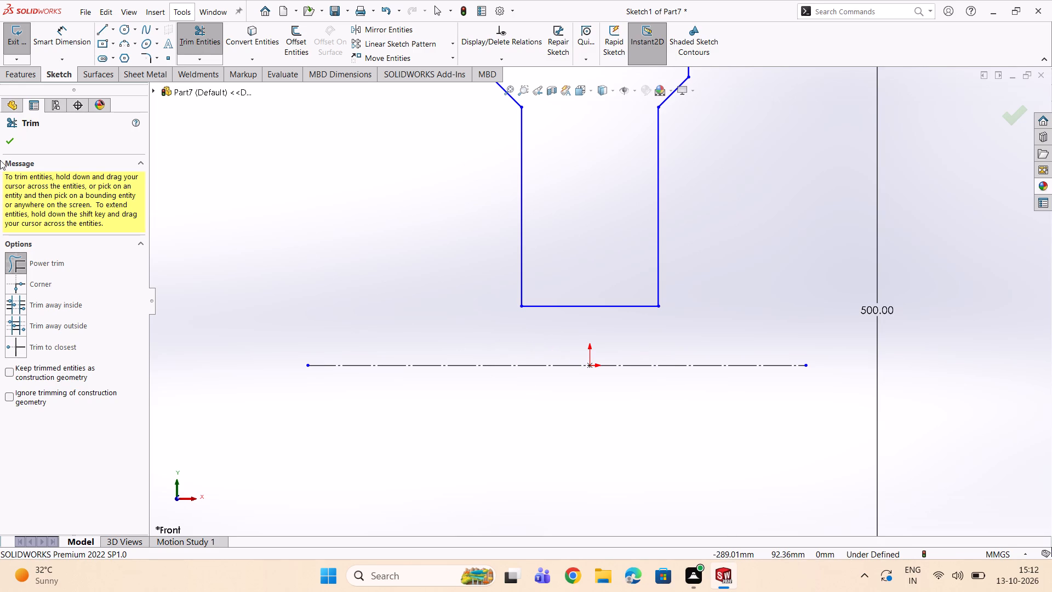
click(12, 137)
Delete the leftover 130 mm horizontal line at the bottom of the original profile, together with its associated dimensions.
scroll(573, 312, up, 6)
scroll(592, 282, down, 3)
drag(615, 479, 671, 530)
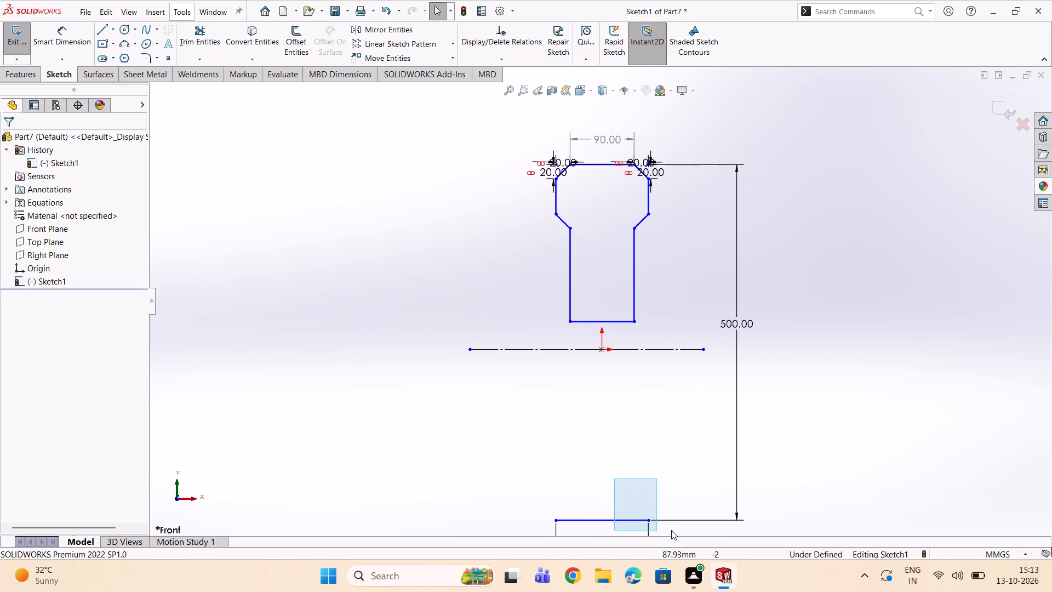
drag(671, 530, 677, 528)
scroll(618, 500, up, 4)
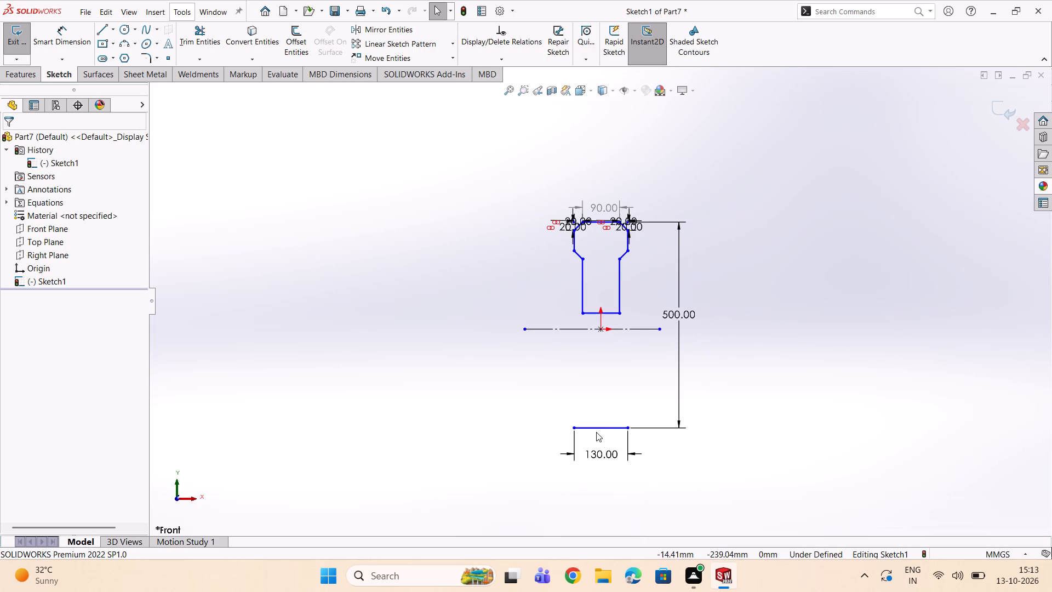
click(602, 430)
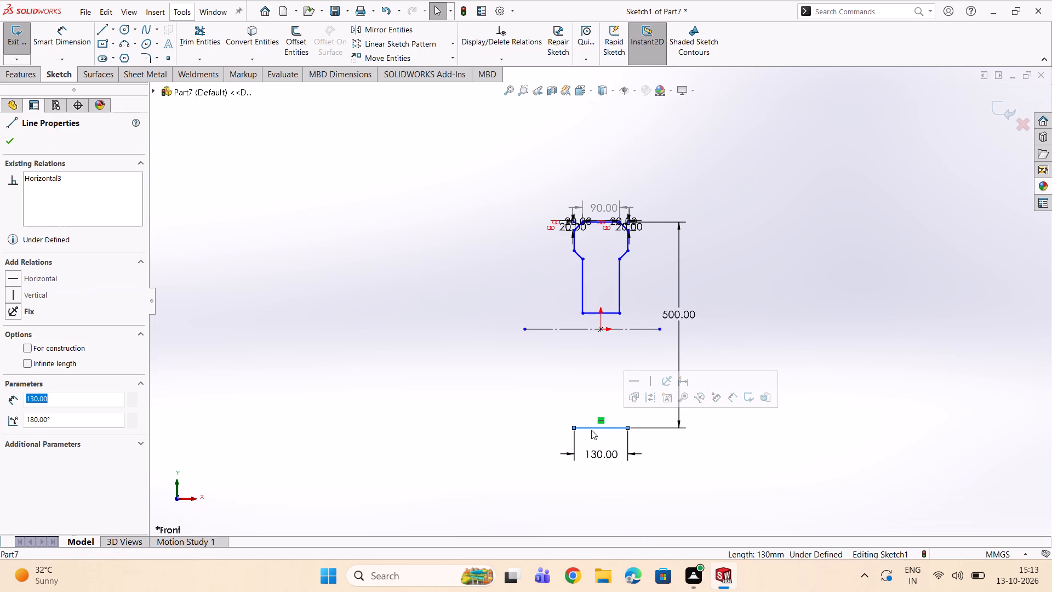
key(Delete)
click(458, 281)
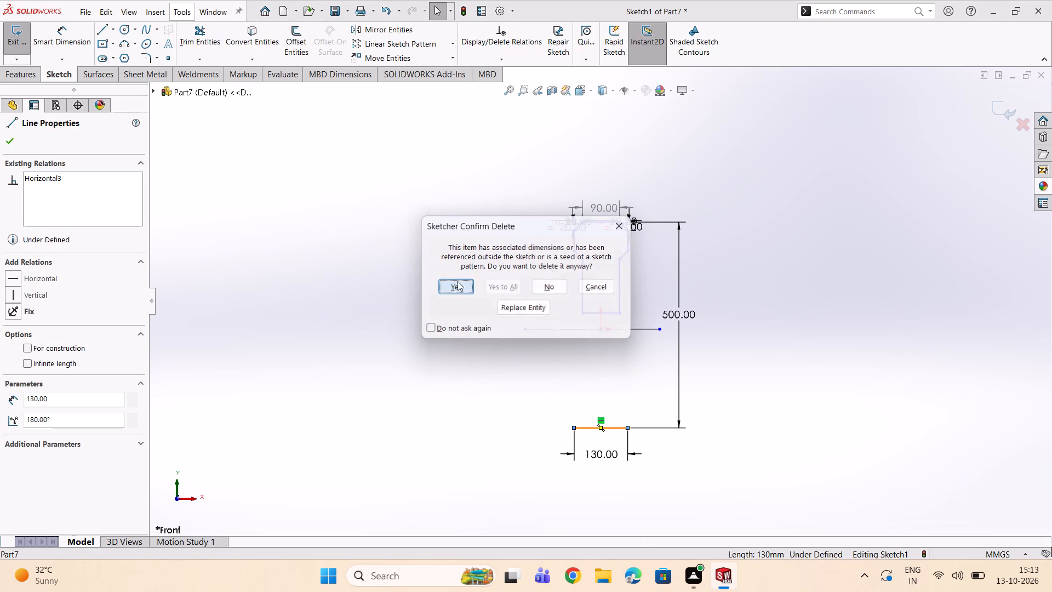
Delete the 90 mm reference dimension above the profile's top edge.
scroll(641, 220, down, 6)
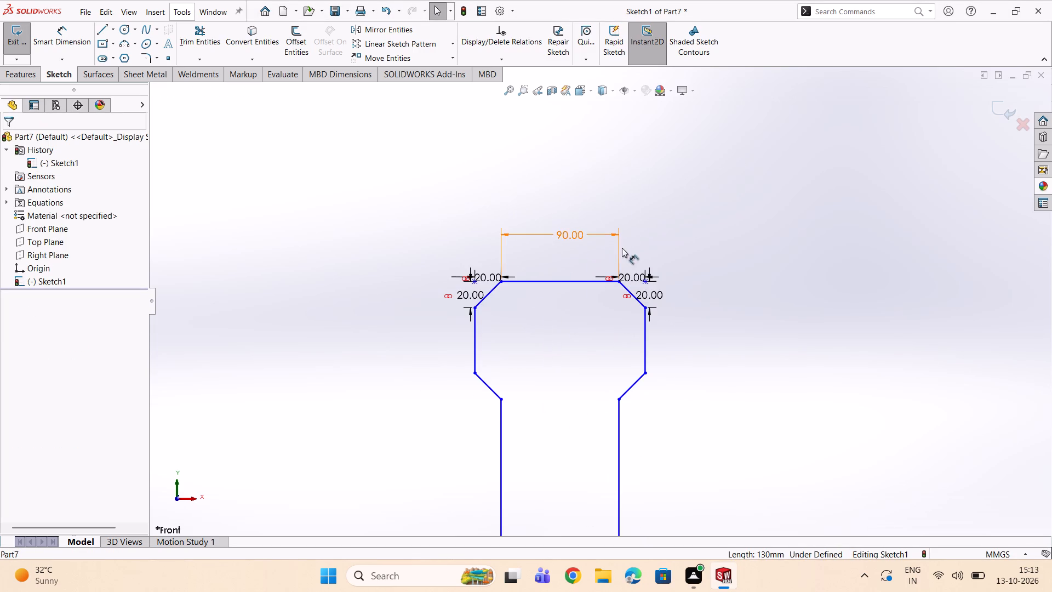
click(620, 253)
key(Delete)
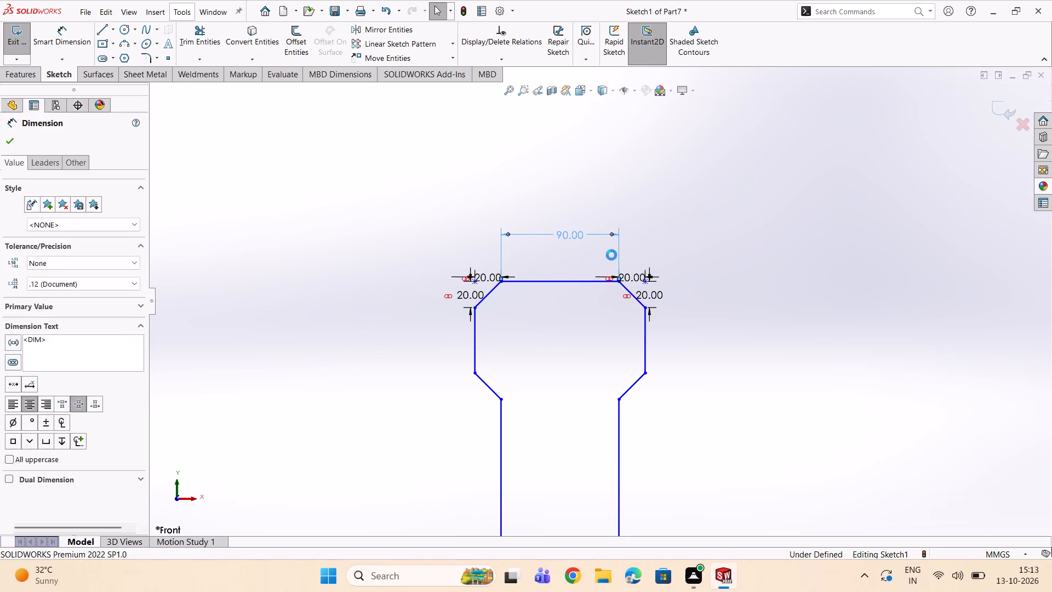
Revolve the closed upper profile 360 degrees about the horizontal centerline as a blind boss.
scroll(599, 288, up, 3)
scroll(581, 306, down, 2)
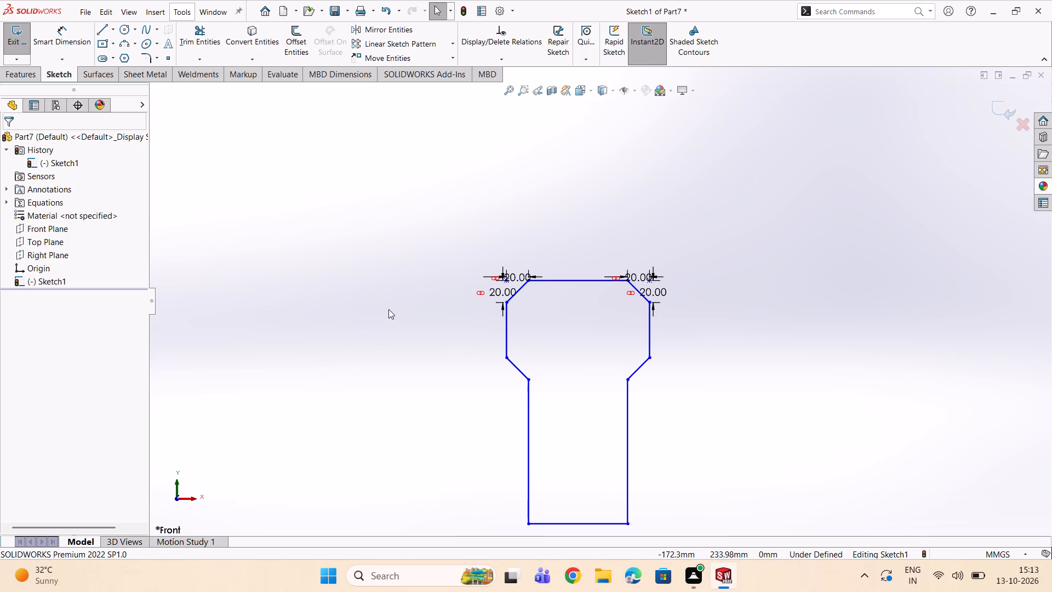
triple_click(26, 71)
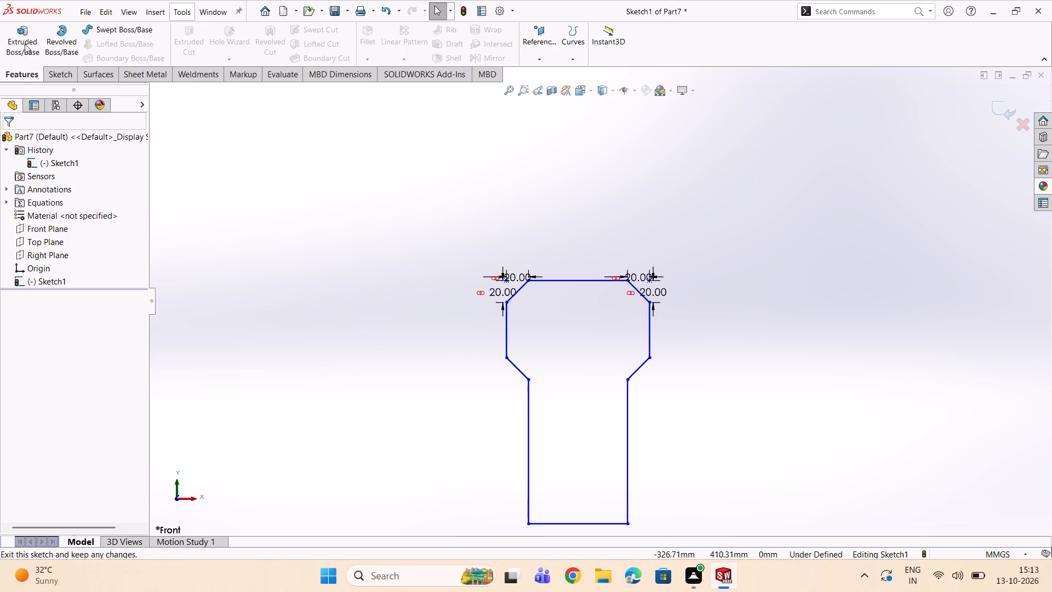
click(52, 35)
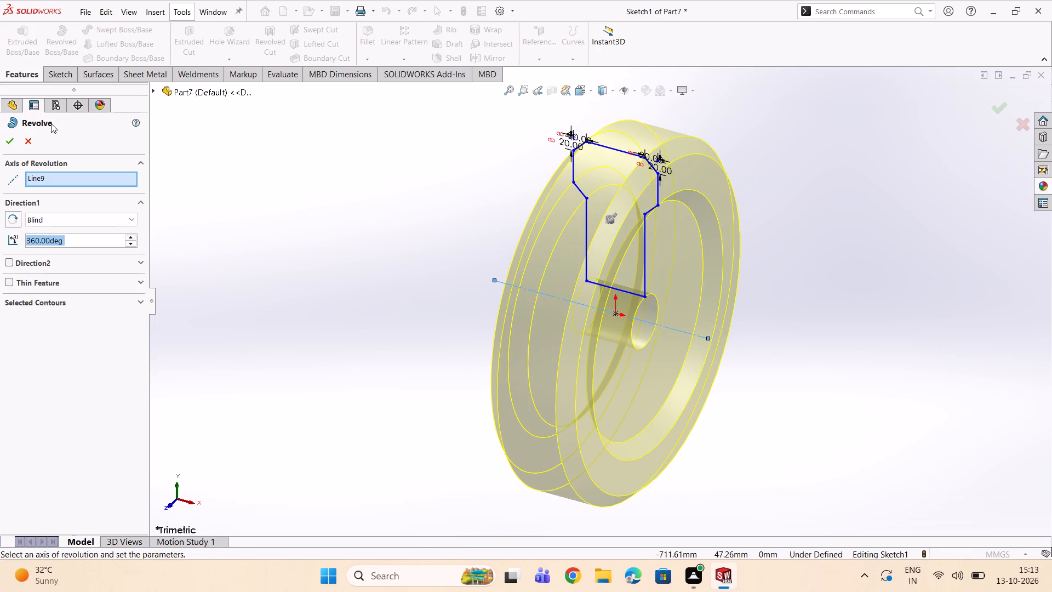
click(9, 143)
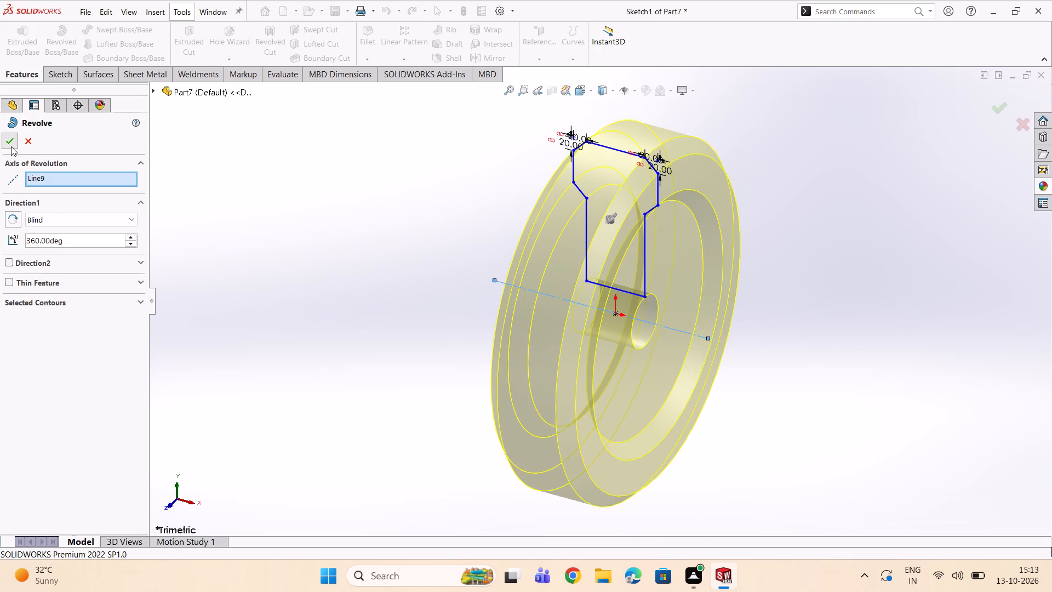
double_click(656, 257)
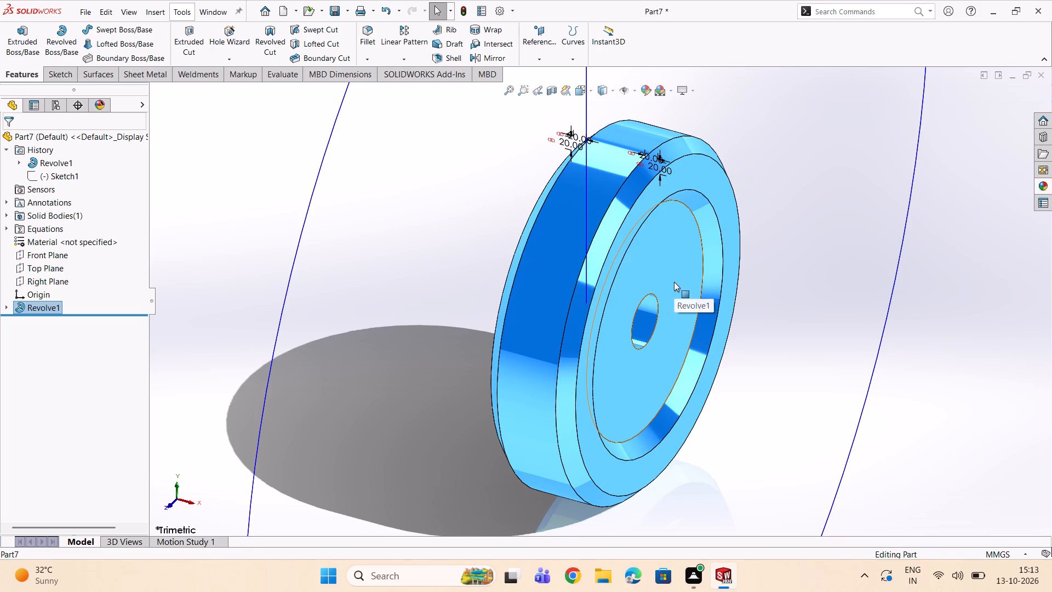
key(Escape)
double_click(650, 277)
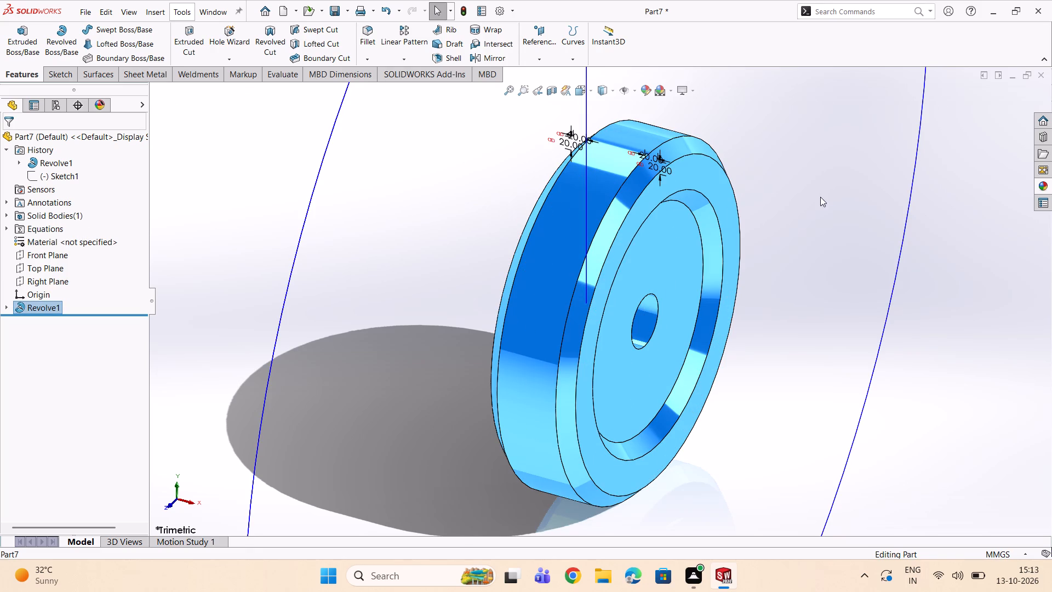
key(Escape)
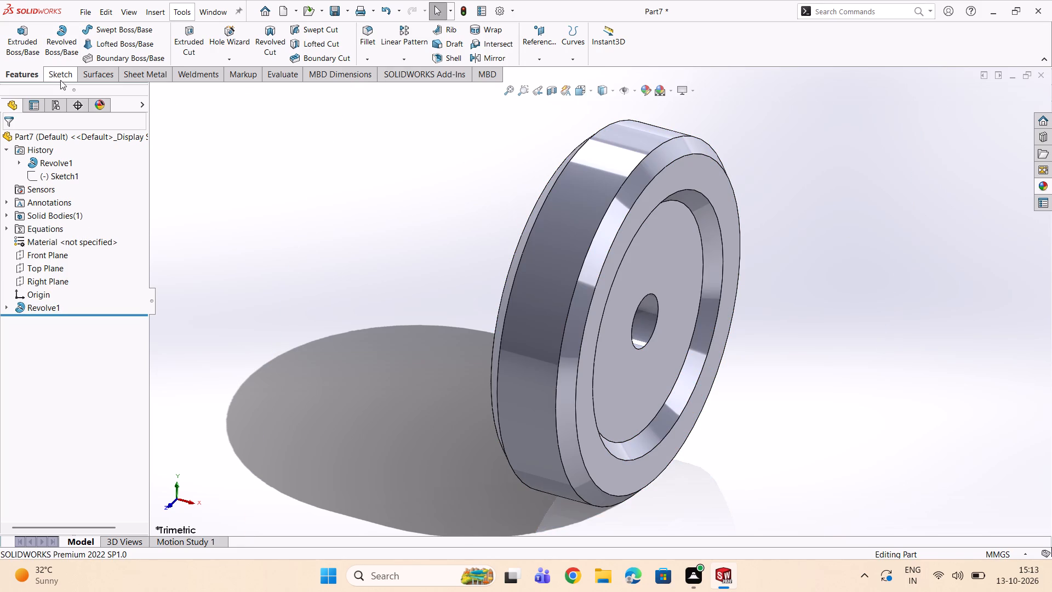
Sketch a circle of about 31.5 mm radius on the wheel's recessed face, centred about 100 mm directly above the origin.
click(62, 75)
double_click(23, 44)
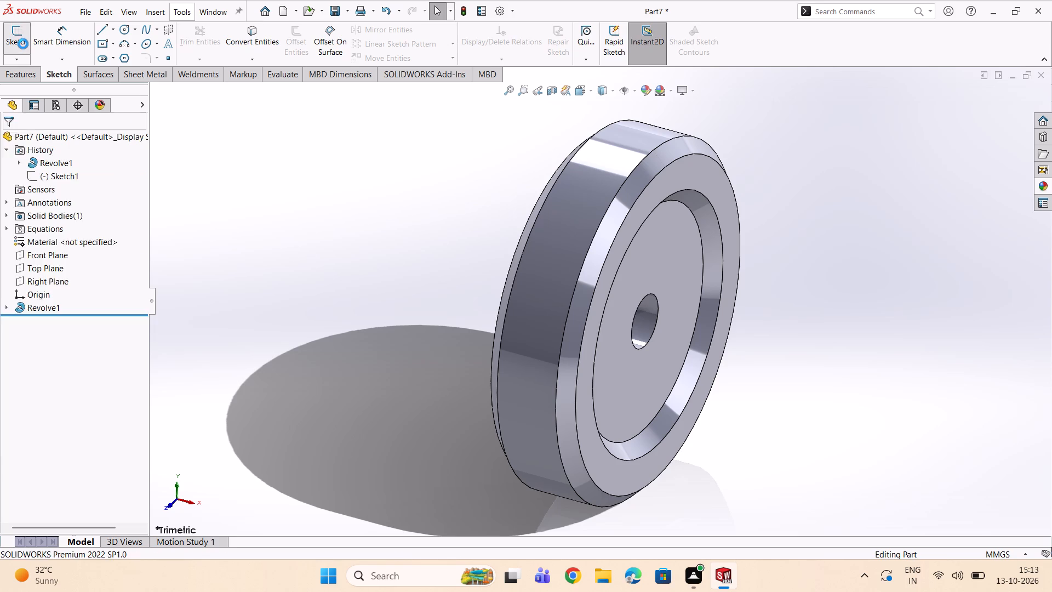
click(667, 294)
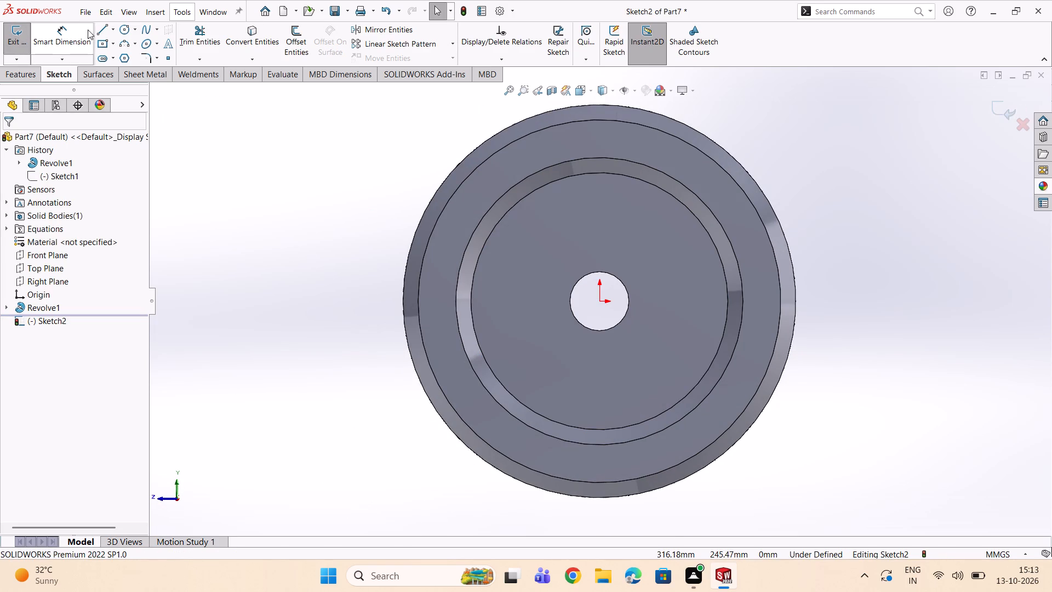
click(123, 29)
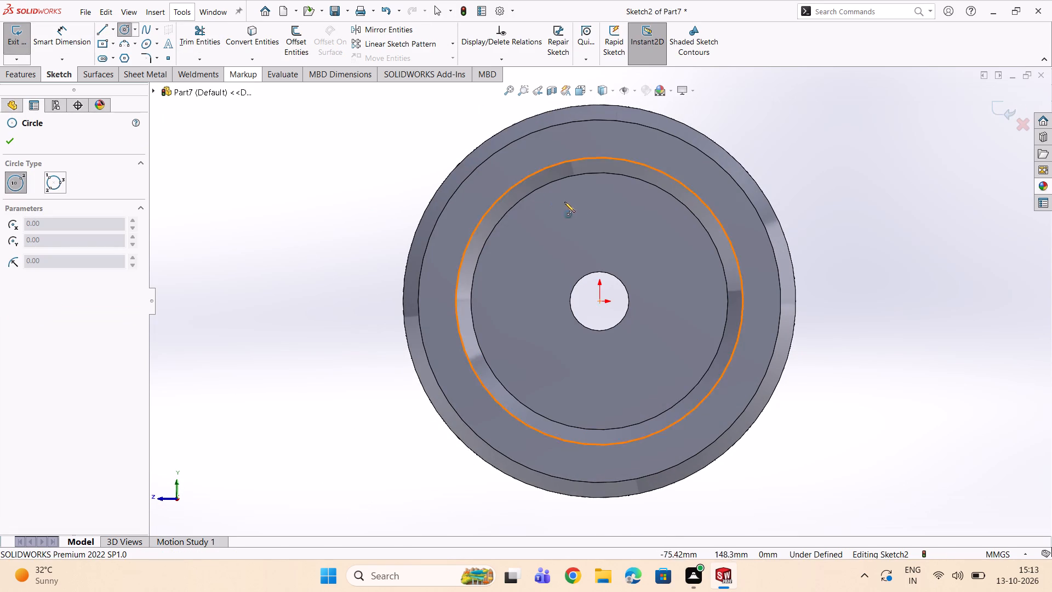
click(599, 225)
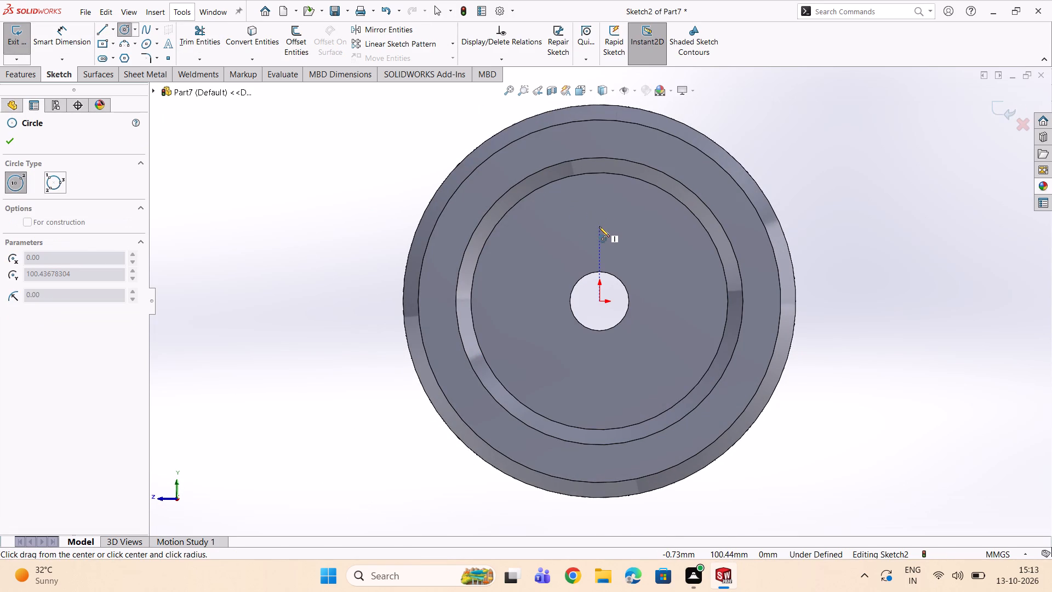
double_click(578, 235)
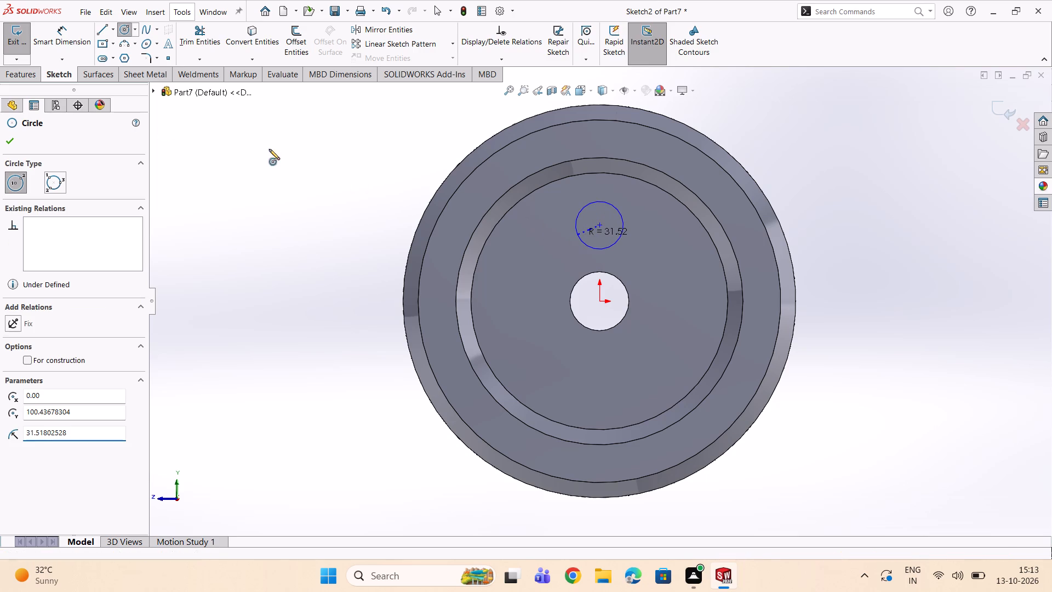
Dimension the small circle's diameter as 62 mm.
double_click(64, 34)
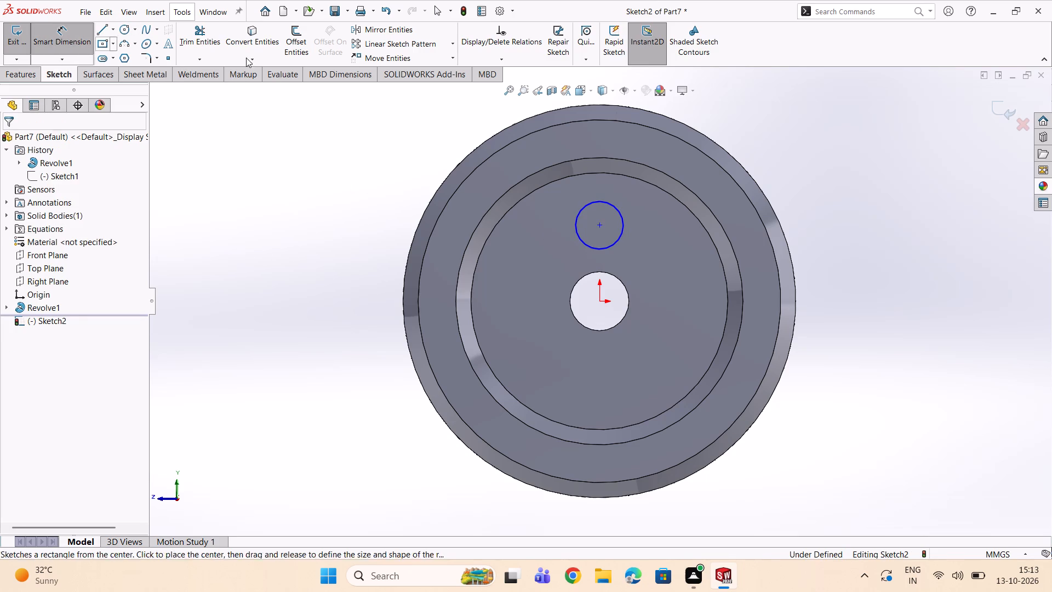
click(597, 201)
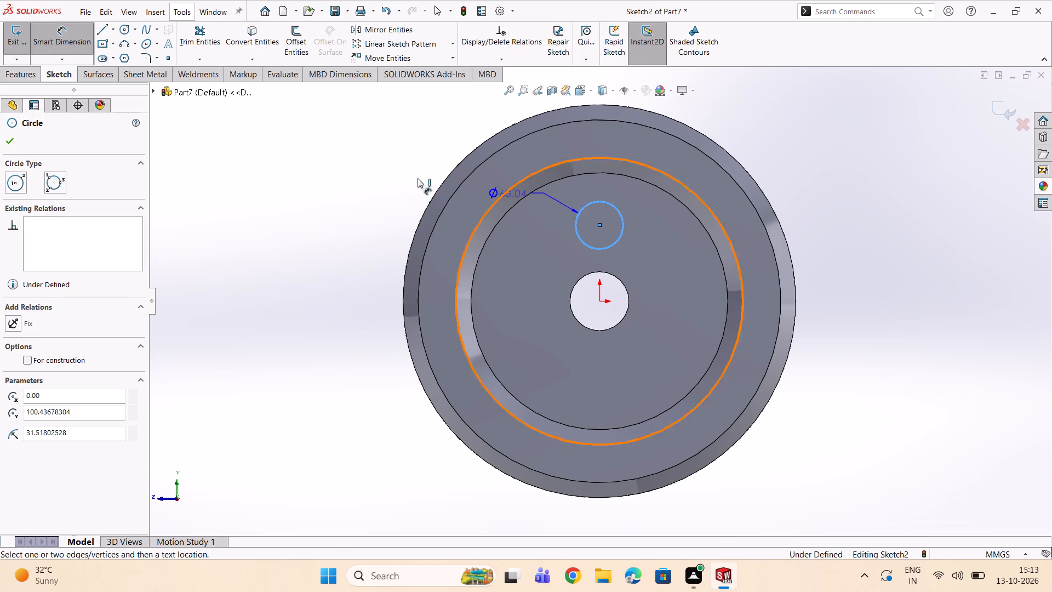
double_click(389, 169)
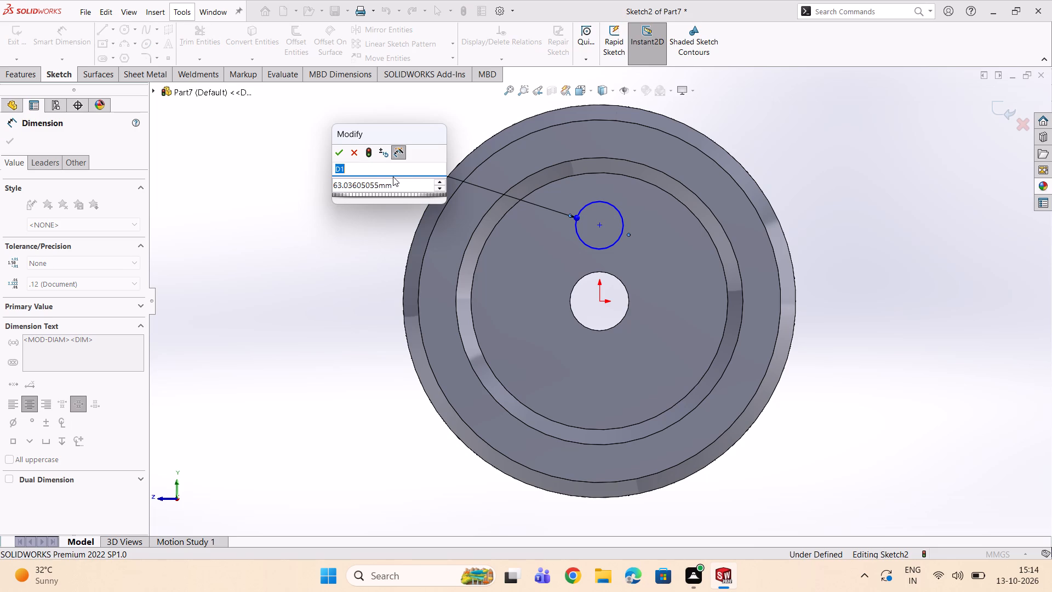
click(392, 182)
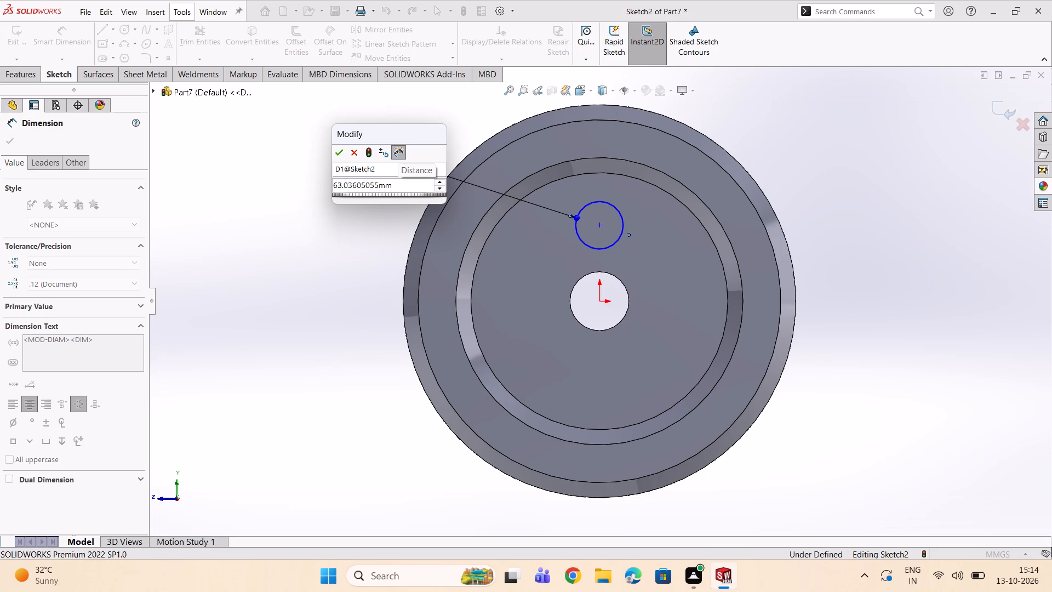
click(392, 184)
double_click(392, 184)
click(392, 184)
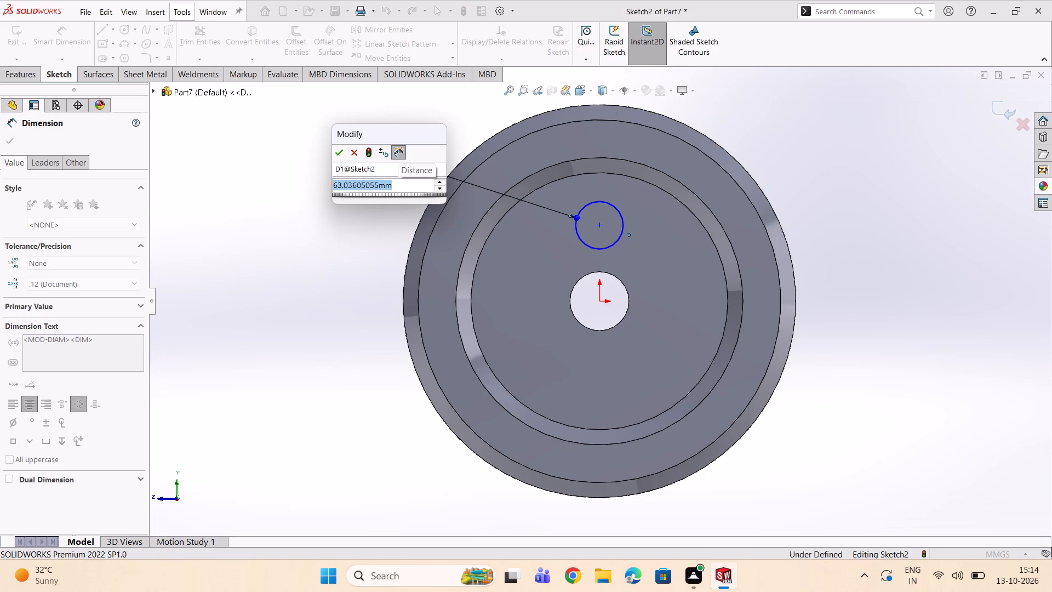
text(62)
key(Return)
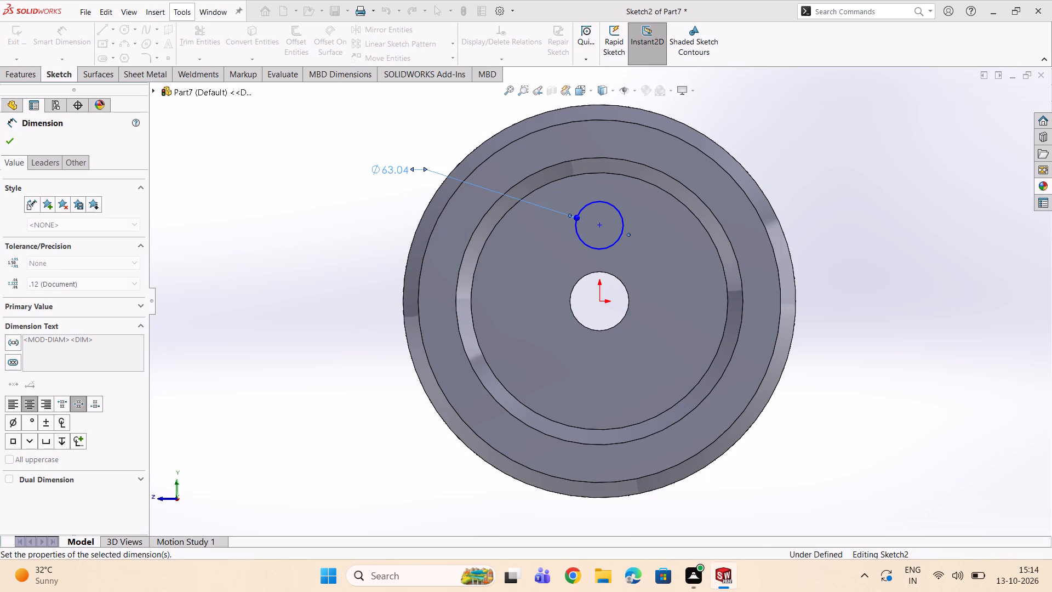
Dimension the vertical distance from the circle's centre to the origin as 100 mm.
click(600, 224)
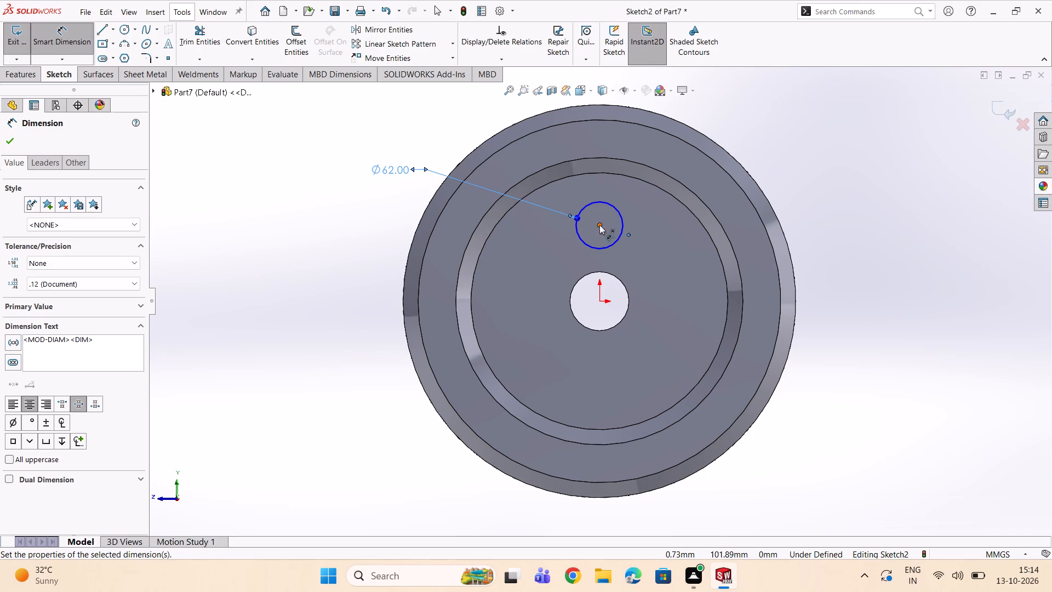
click(599, 300)
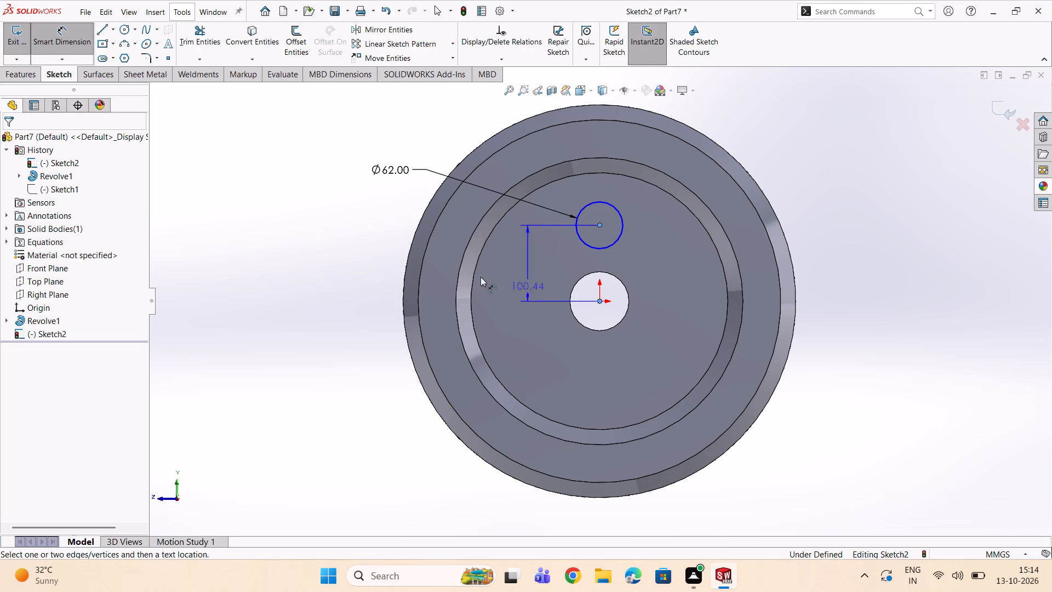
click(375, 256)
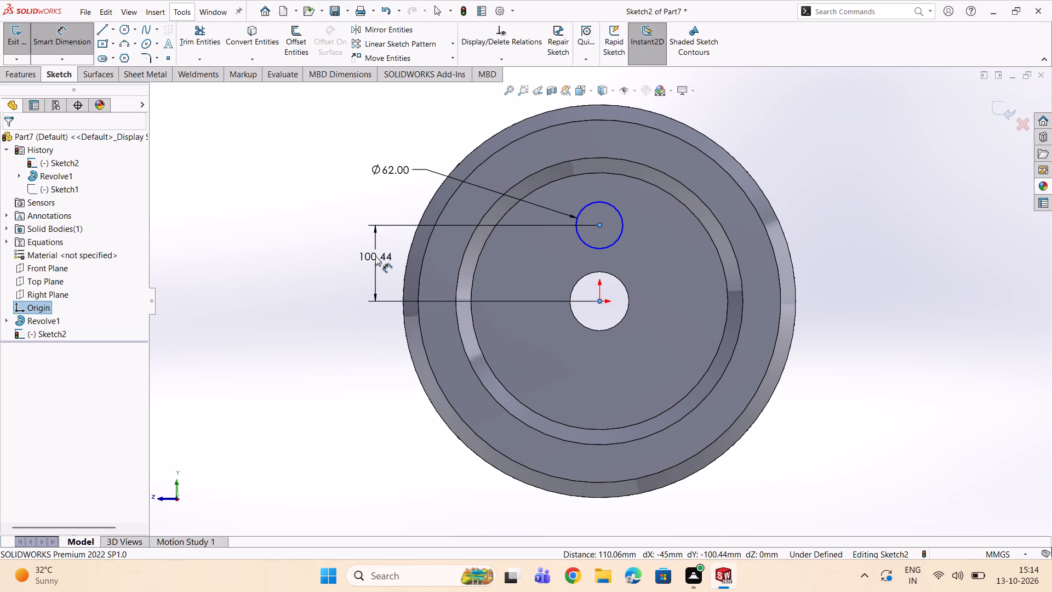
text(100)
key(Return)
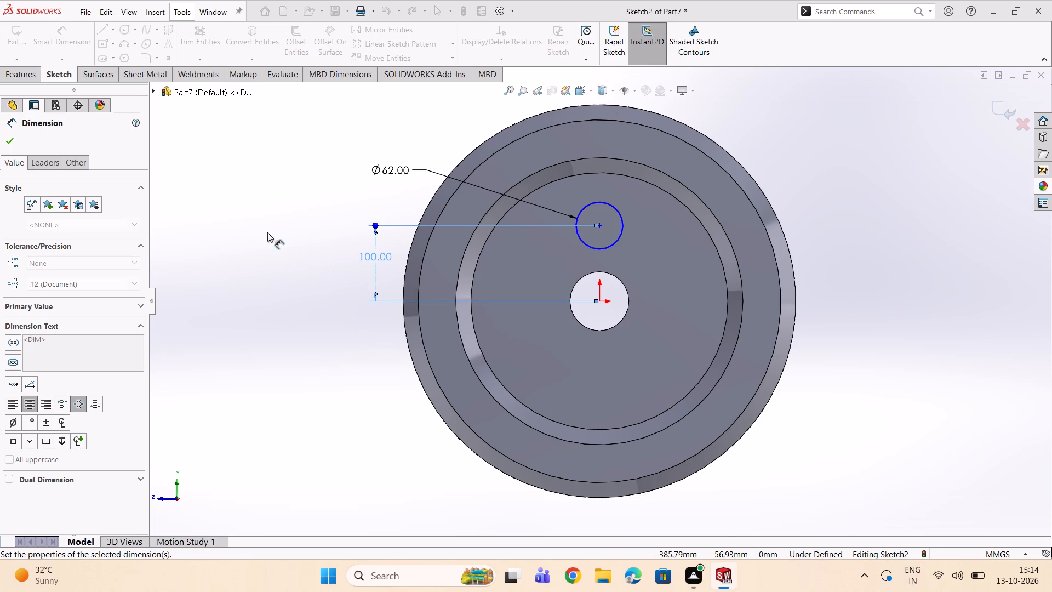
double_click(13, 141)
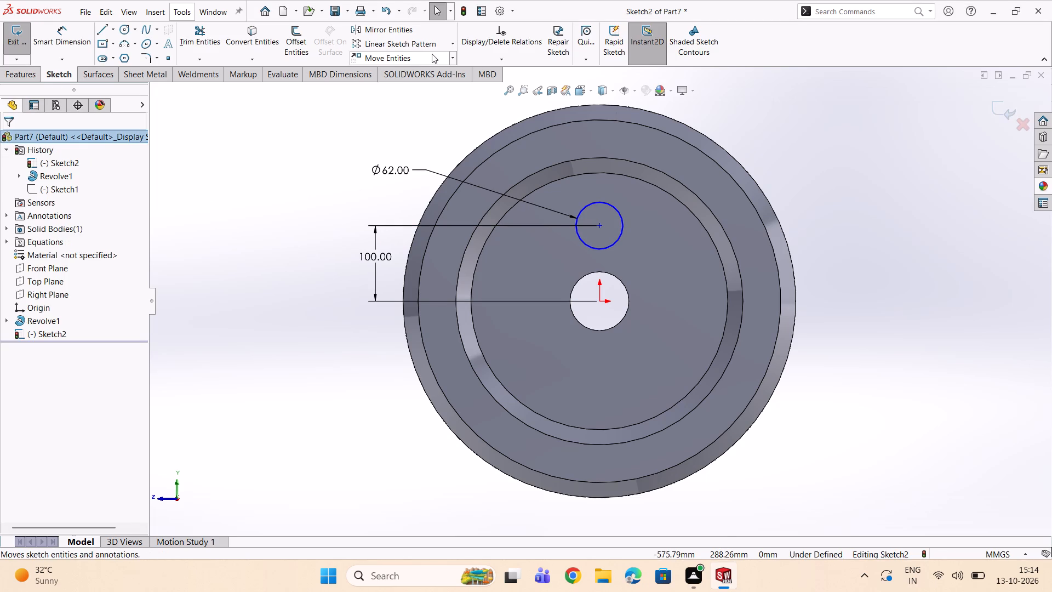
Create a circular sketch pattern of the 62 mm circle around the origin with 4 equally spaced instances over 360 degrees.
click(450, 48)
click(443, 70)
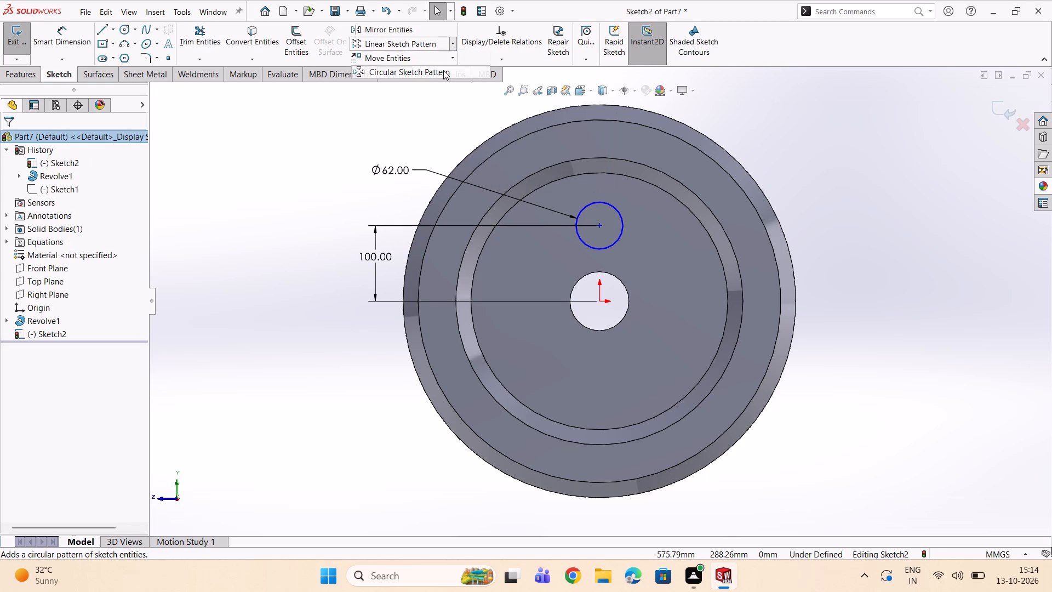
click(591, 204)
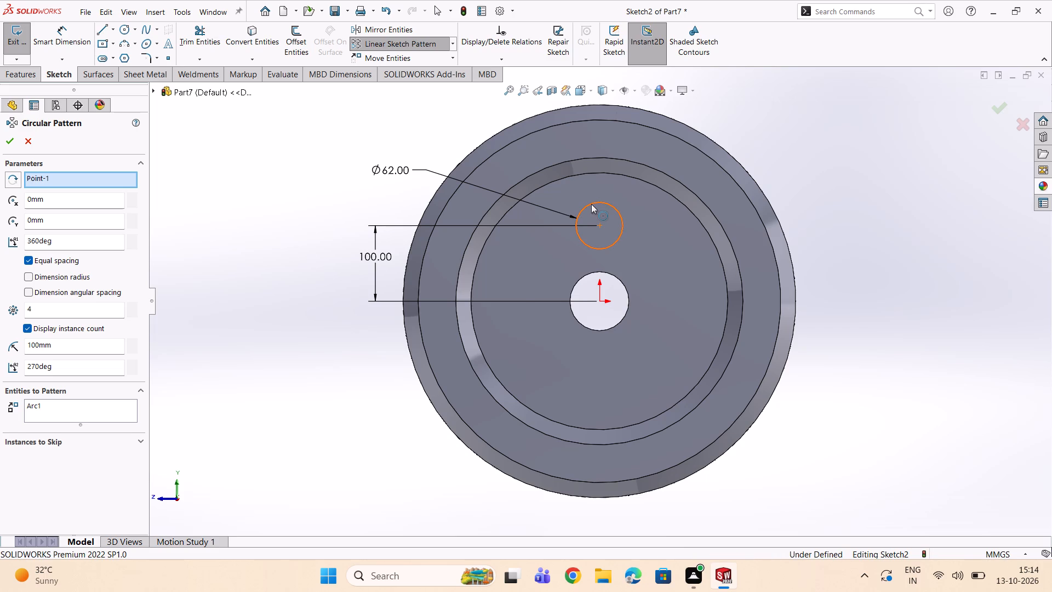
click(14, 140)
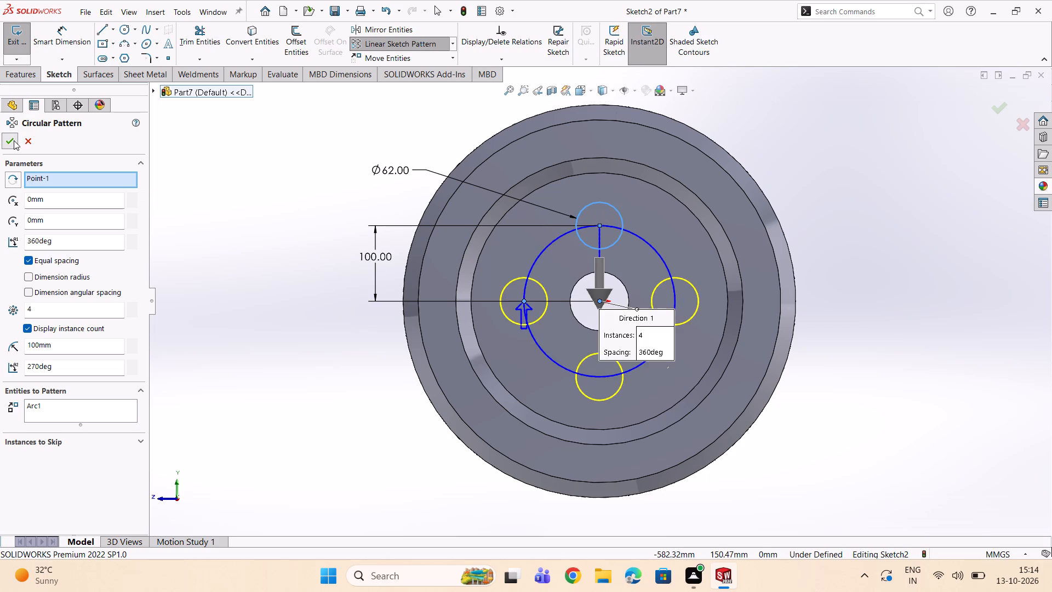
Cut-extrude the four 62 mm circles through the wheel's web with the Up To Next end condition.
click(18, 70)
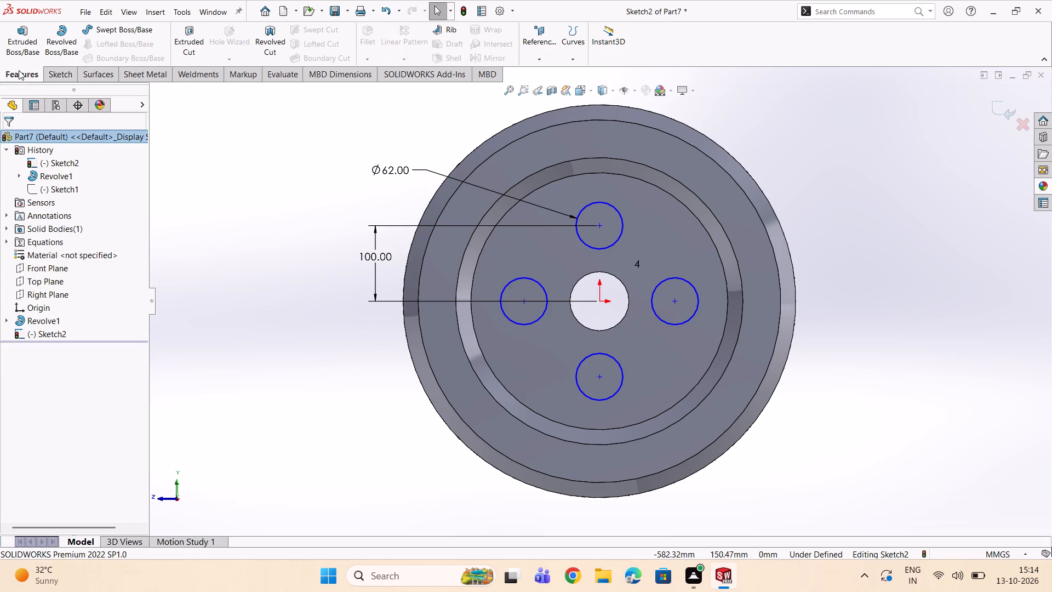
click(174, 40)
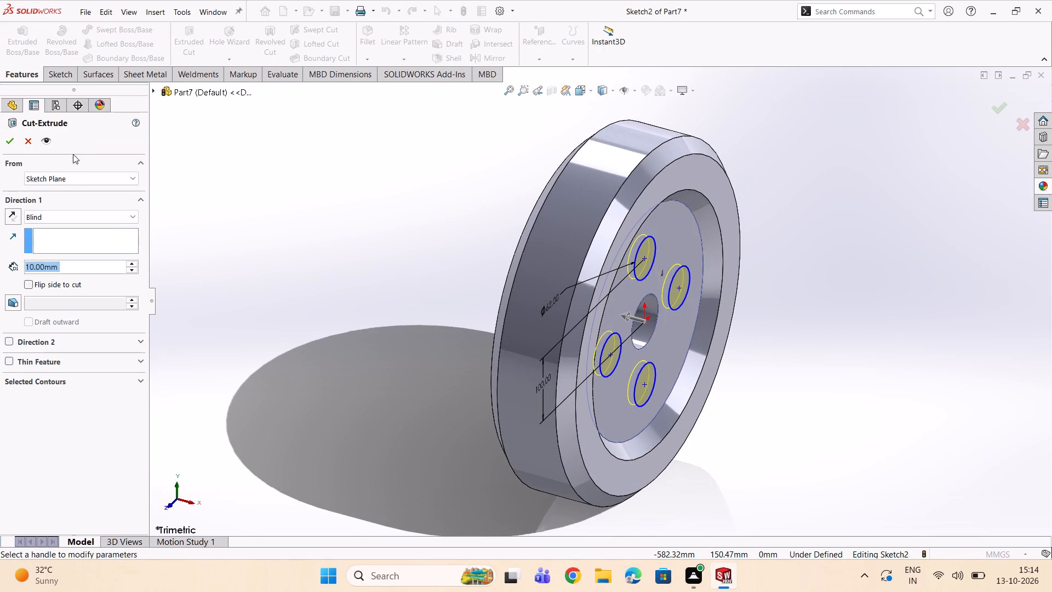
double_click(66, 214)
click(58, 213)
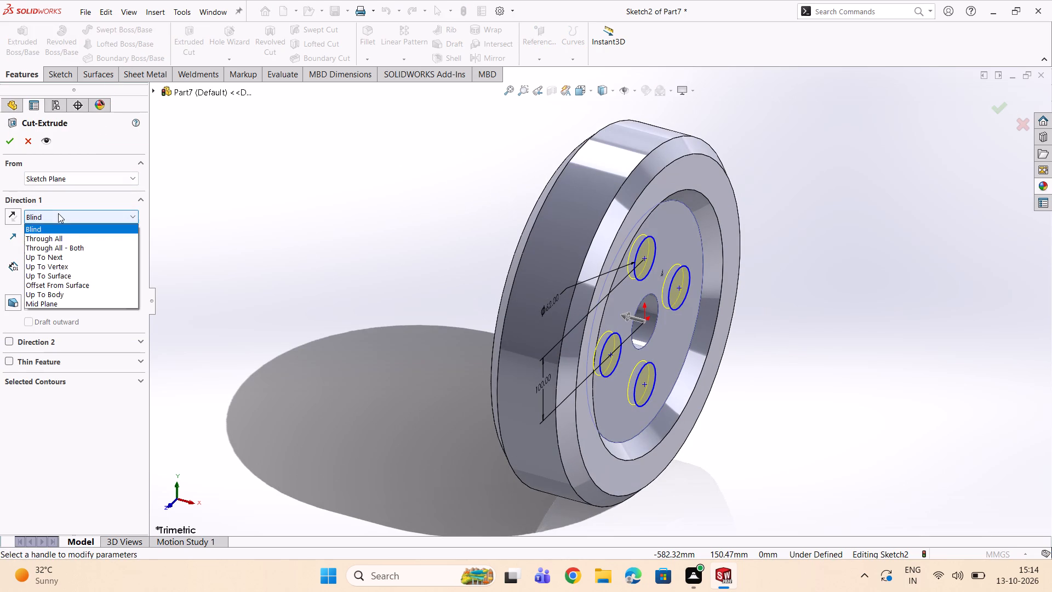
click(46, 256)
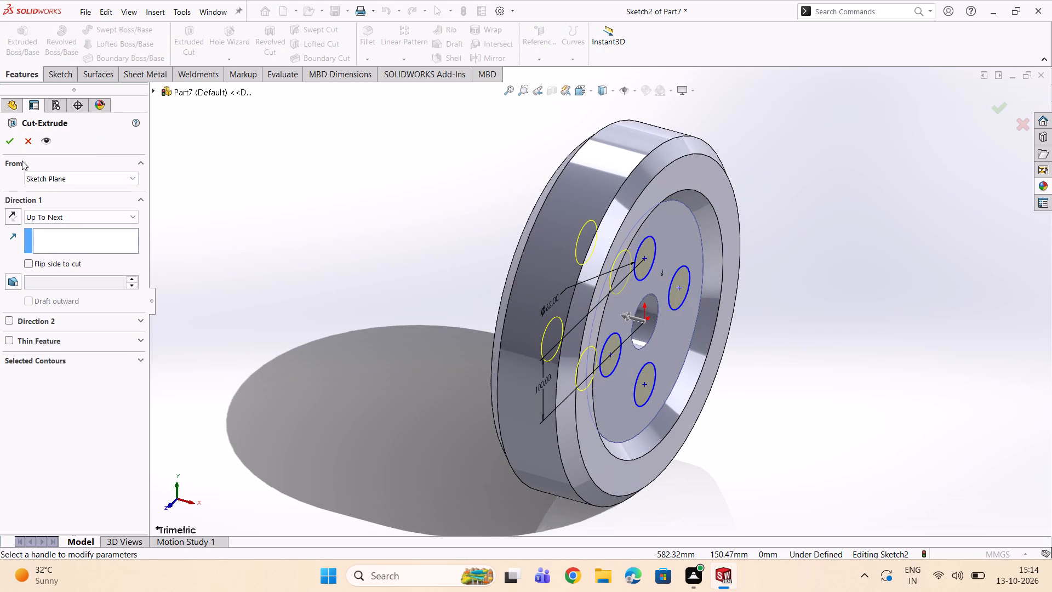
click(4, 140)
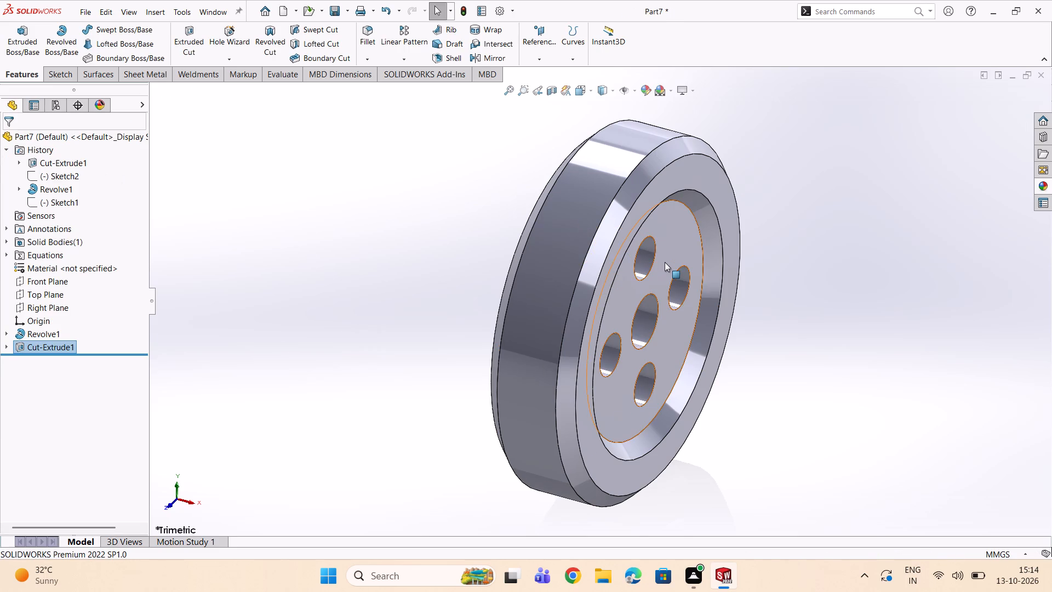
Apply a bright cyan colour from the standard swatches to the whole wheel part.
scroll(663, 257, down, 2)
scroll(663, 253, up, 5)
scroll(694, 251, down, 3)
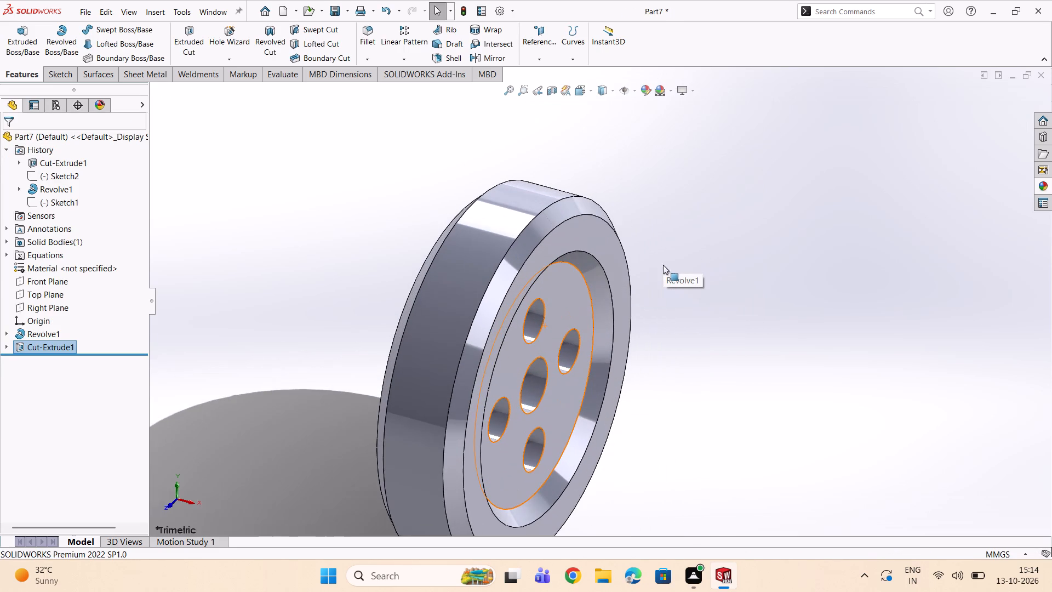
middle_drag(575, 309, 517, 317)
scroll(558, 303, down, 1)
scroll(521, 318, up, 3)
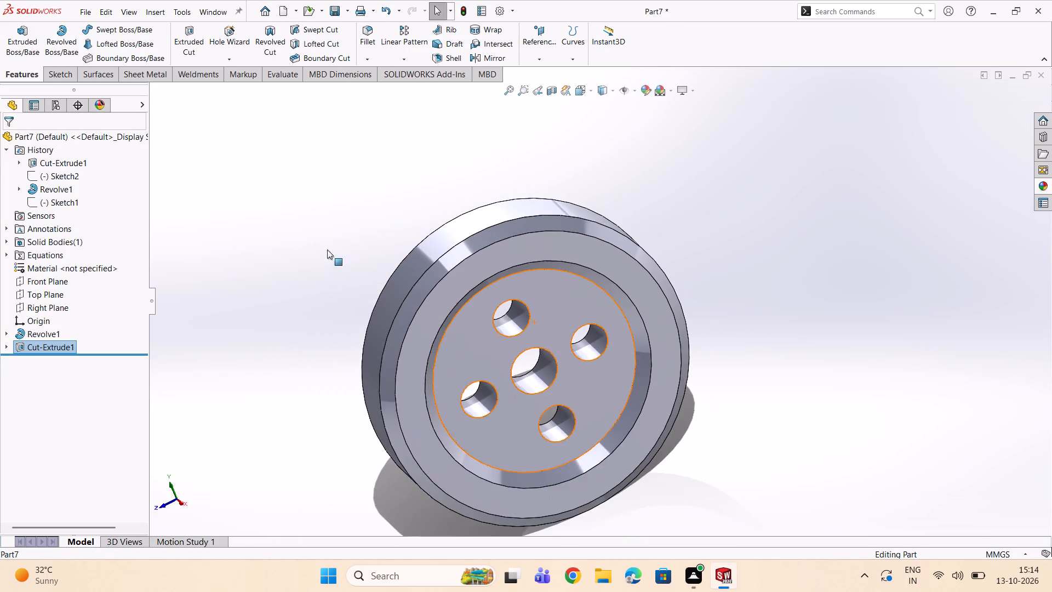
click(43, 140)
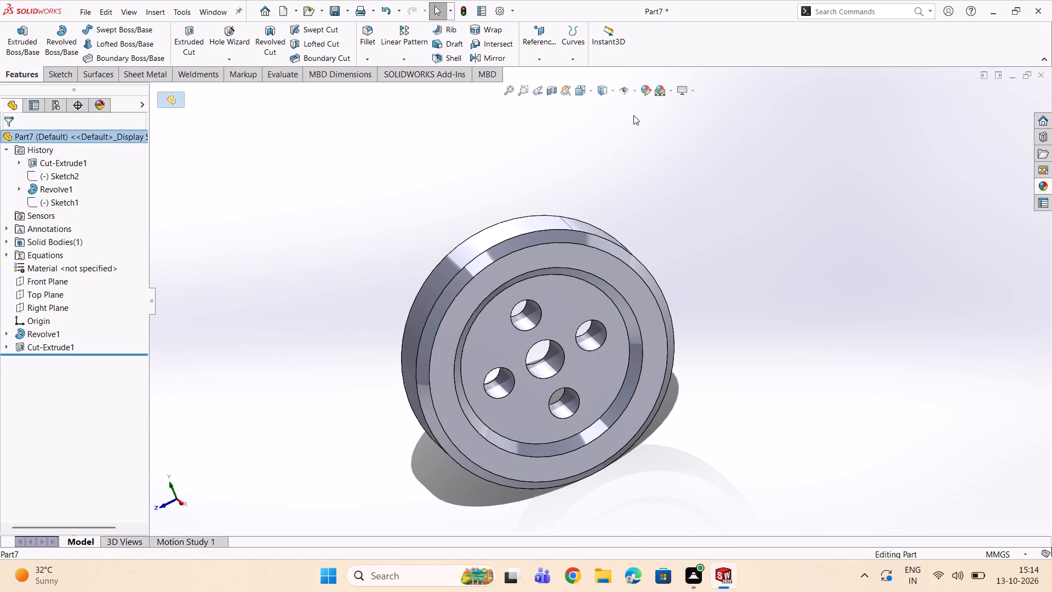
click(646, 89)
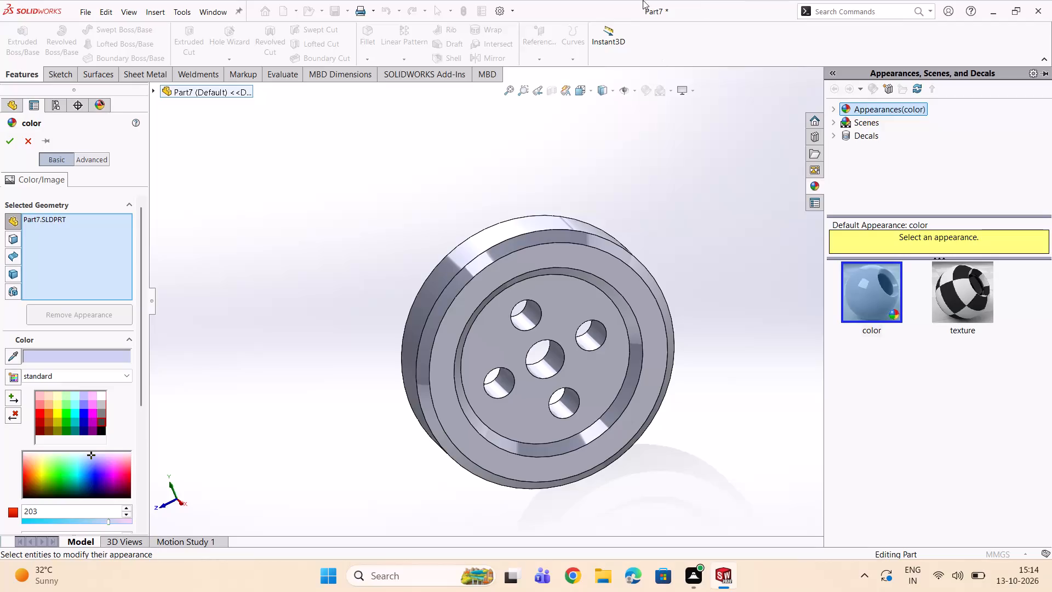
click(73, 426)
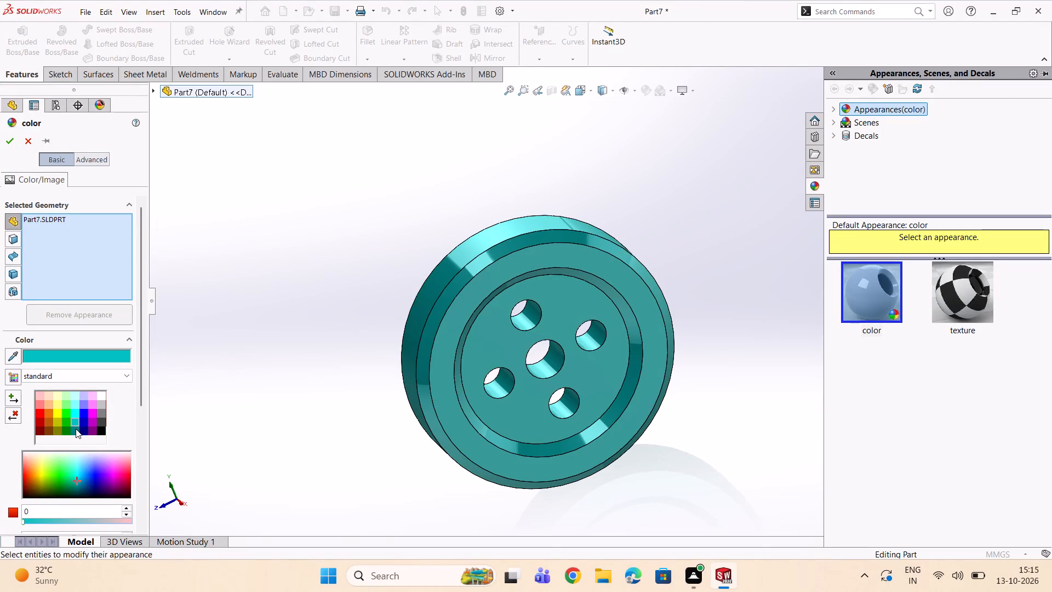
click(73, 431)
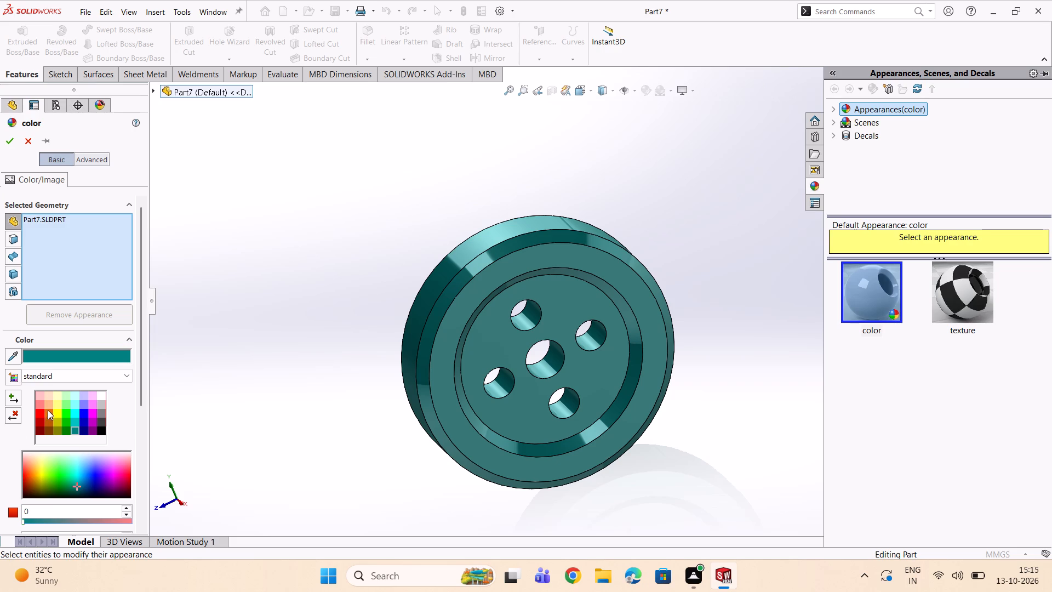
click(74, 411)
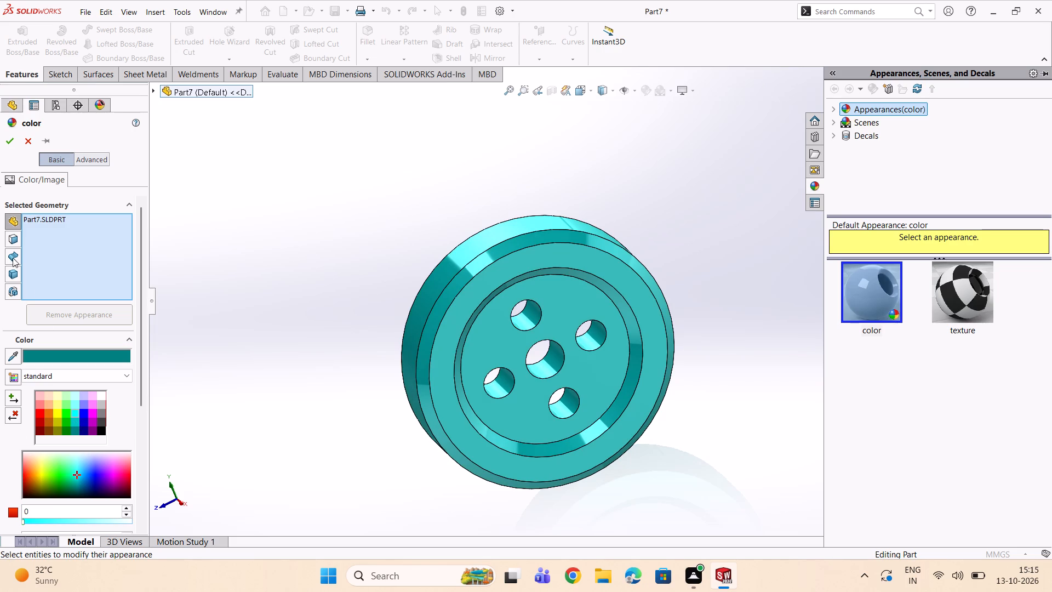
click(7, 133)
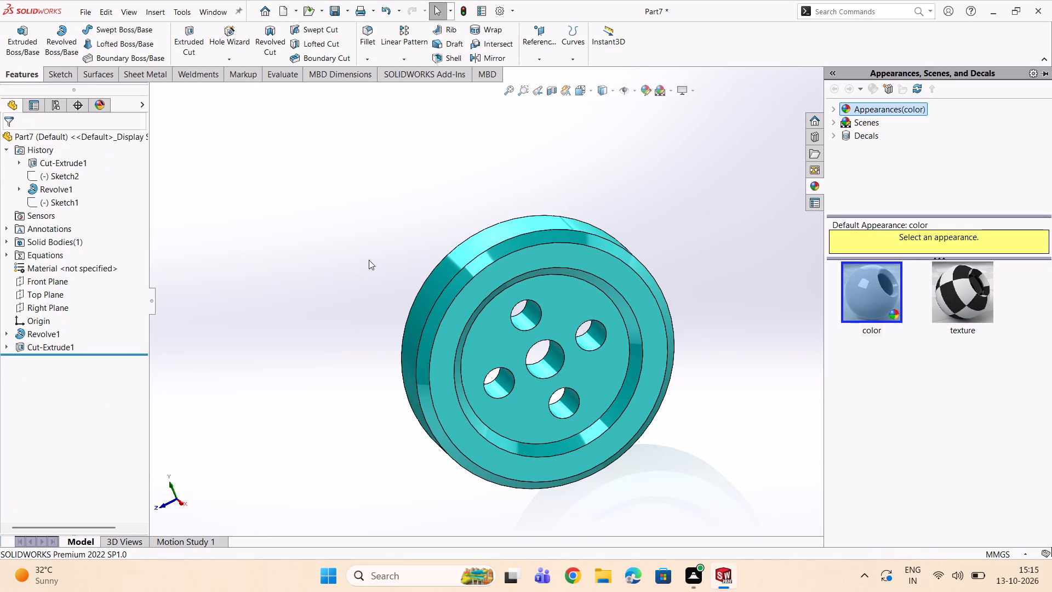
Save the wheel part as CA 4 in the Documents folder and close it.
double_click(339, 13)
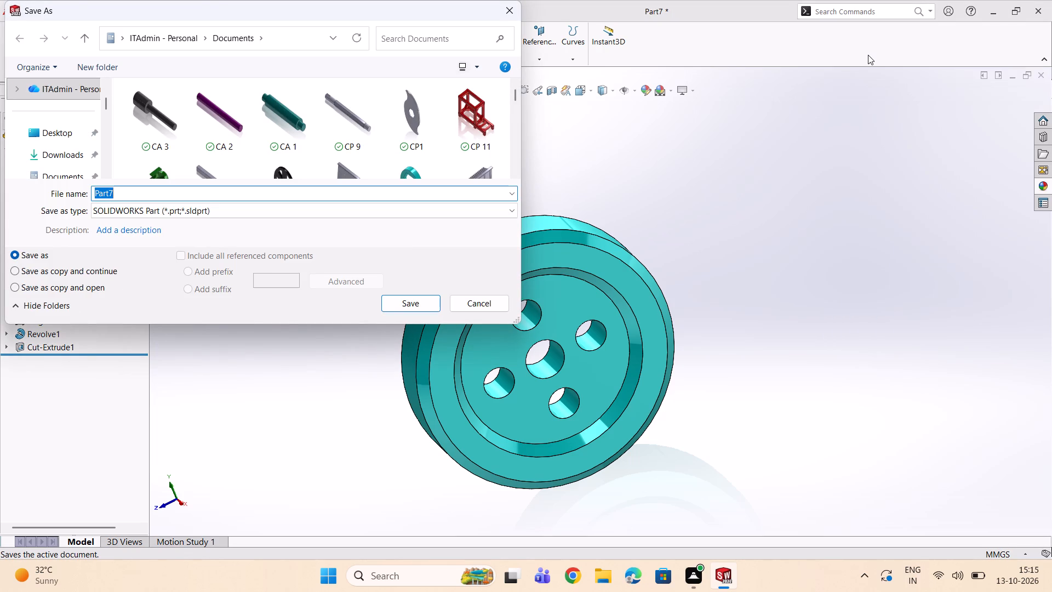
text(CA)
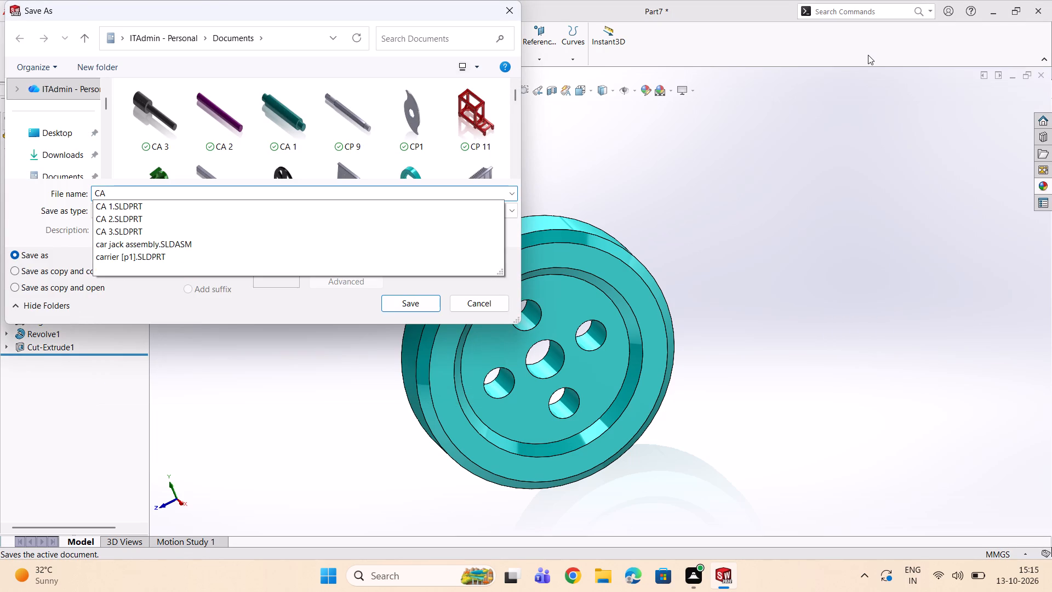
key(space)
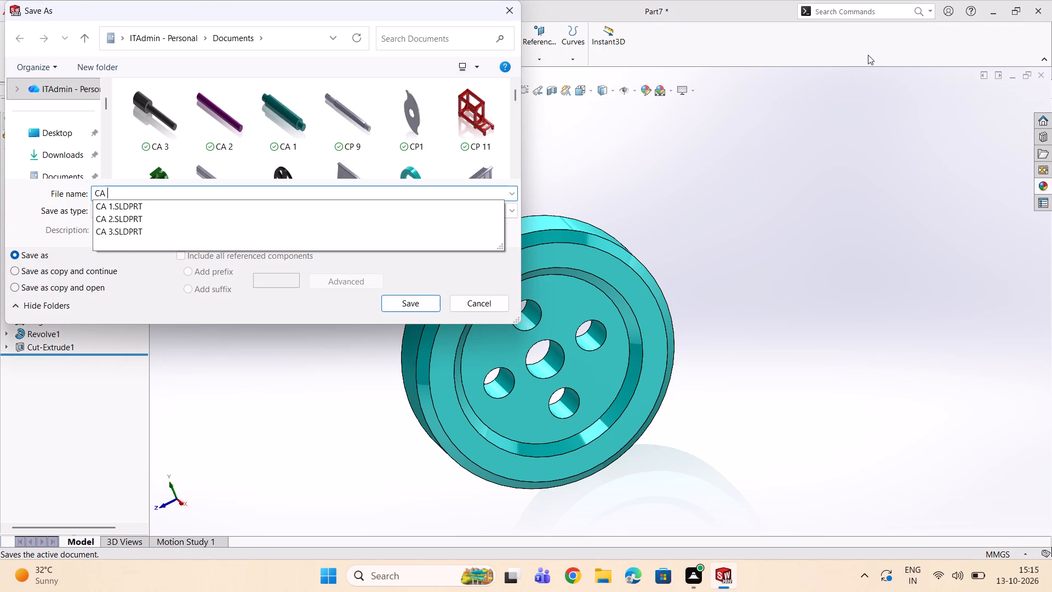
key(4)
key(Return)
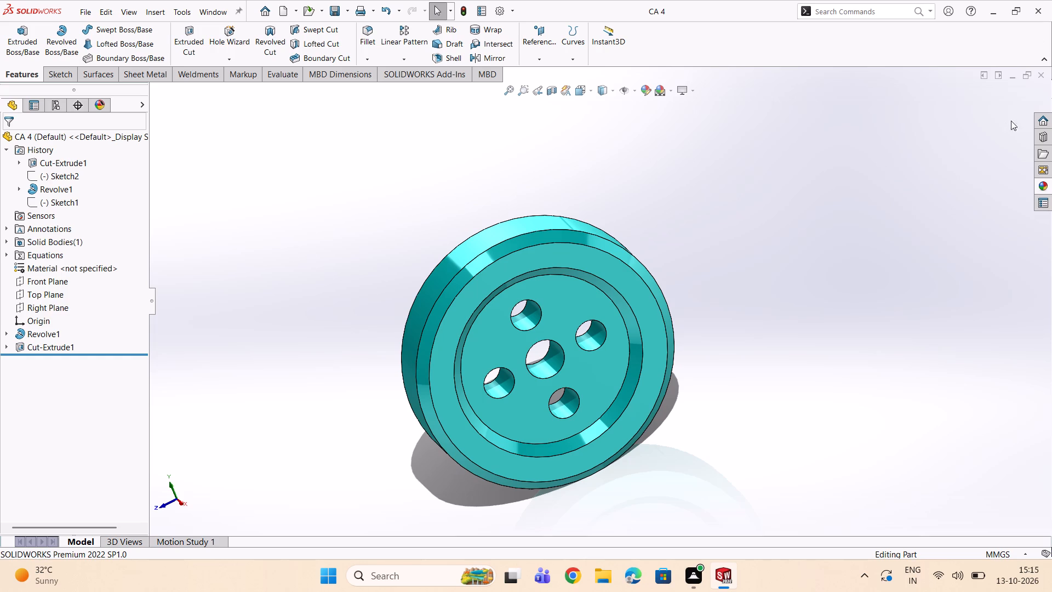
click(1044, 75)
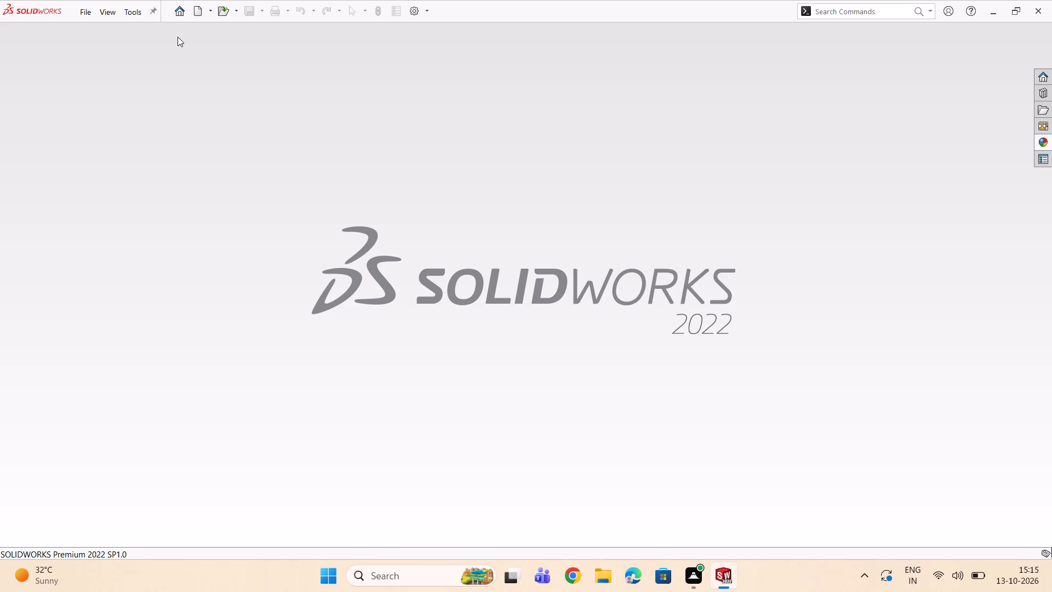
Create a new part document and set its unit system to MMGS (millimeter, gram, second).
click(195, 8)
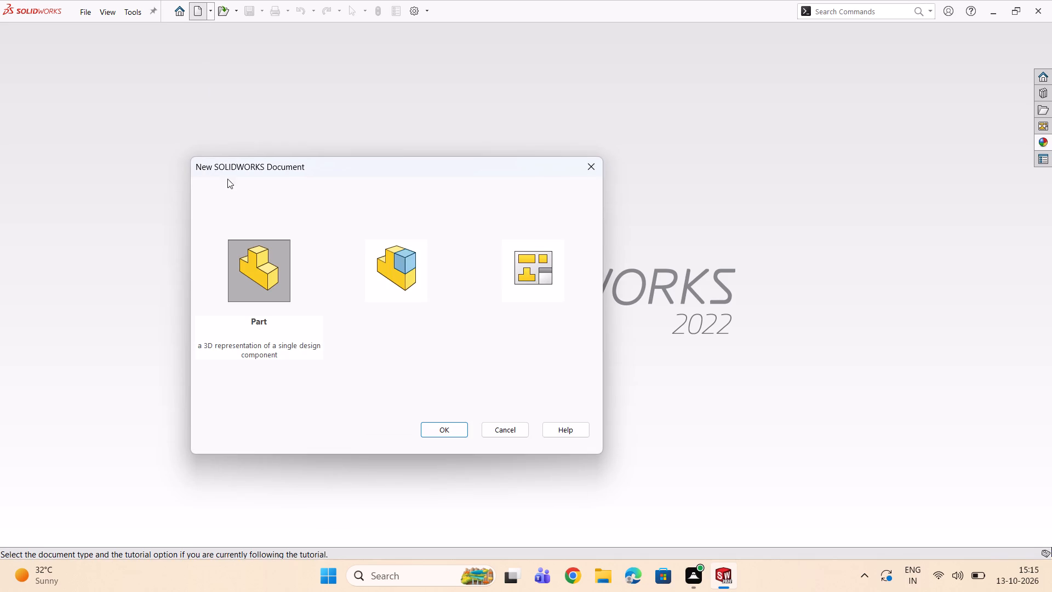
click(443, 431)
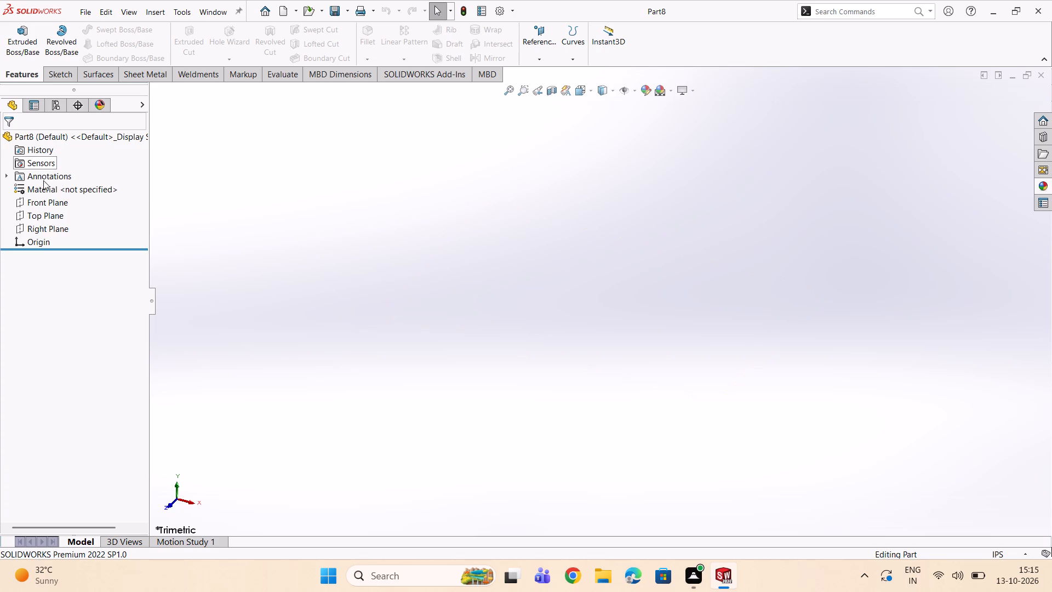
click(1015, 553)
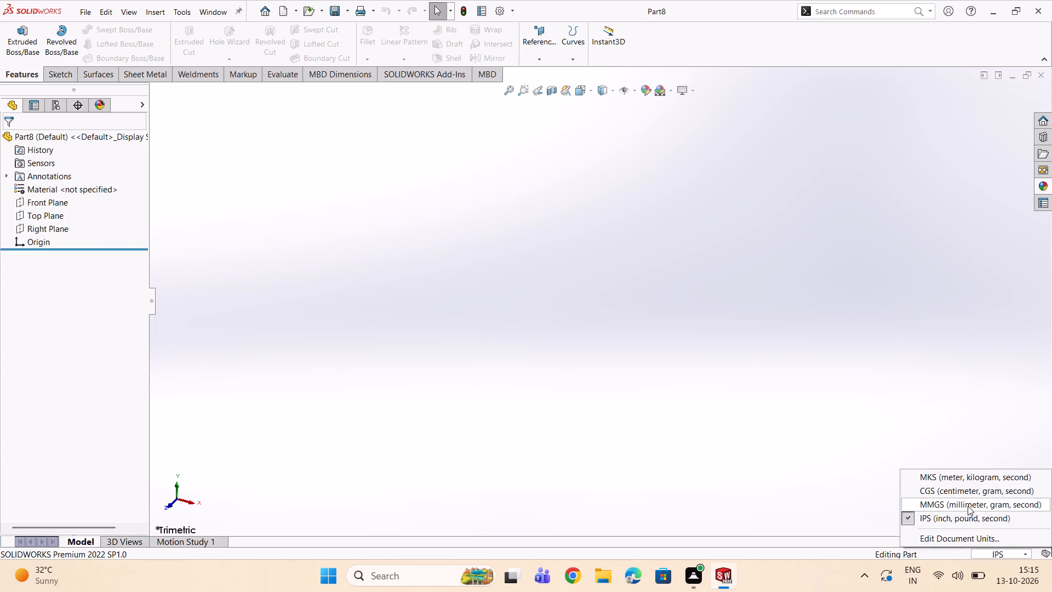
double_click(968, 506)
On the Front Plane, sketch connected lines: about 86 mm vertically down, about 32 mm horizontally right, and about 16 mm vertically up.
click(27, 202)
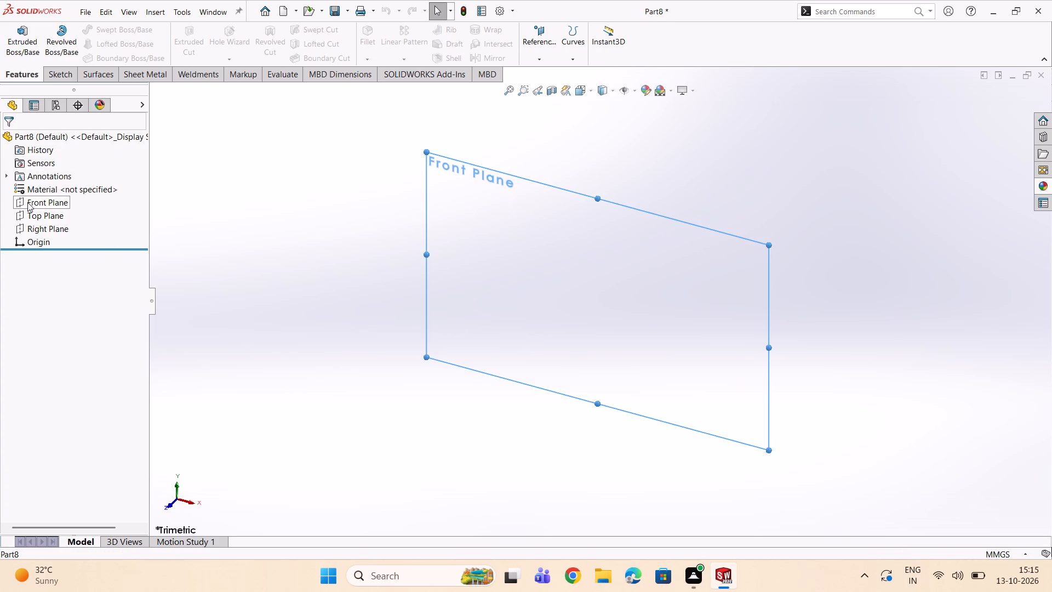
click(55, 69)
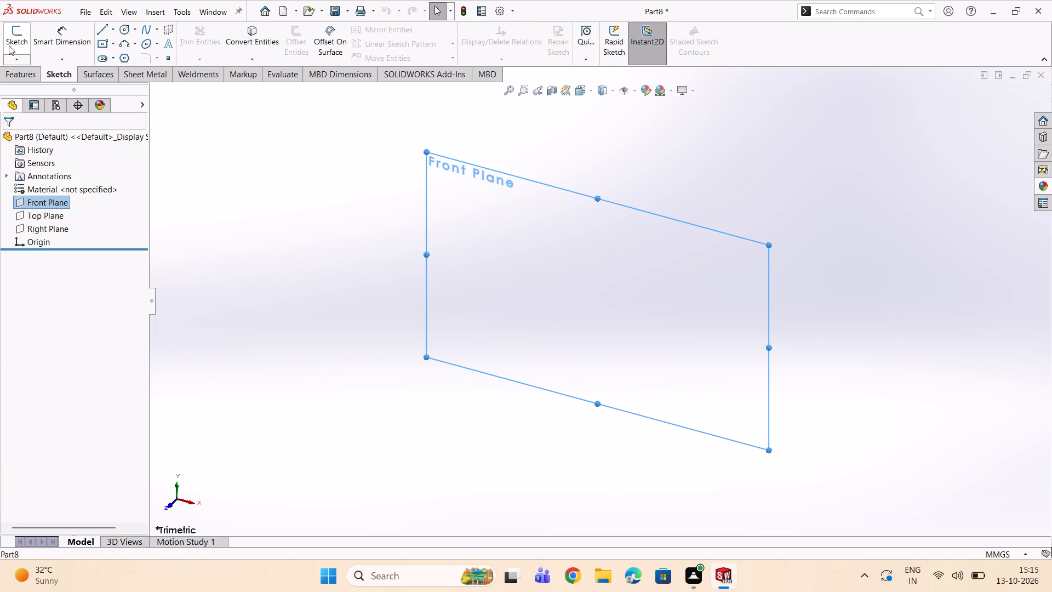
click(12, 43)
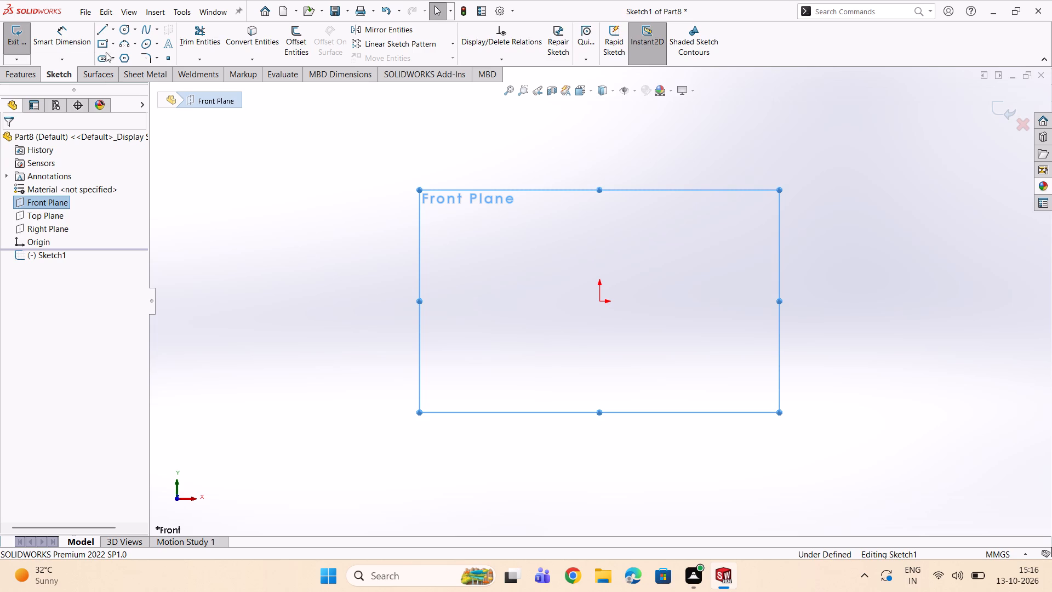
click(104, 29)
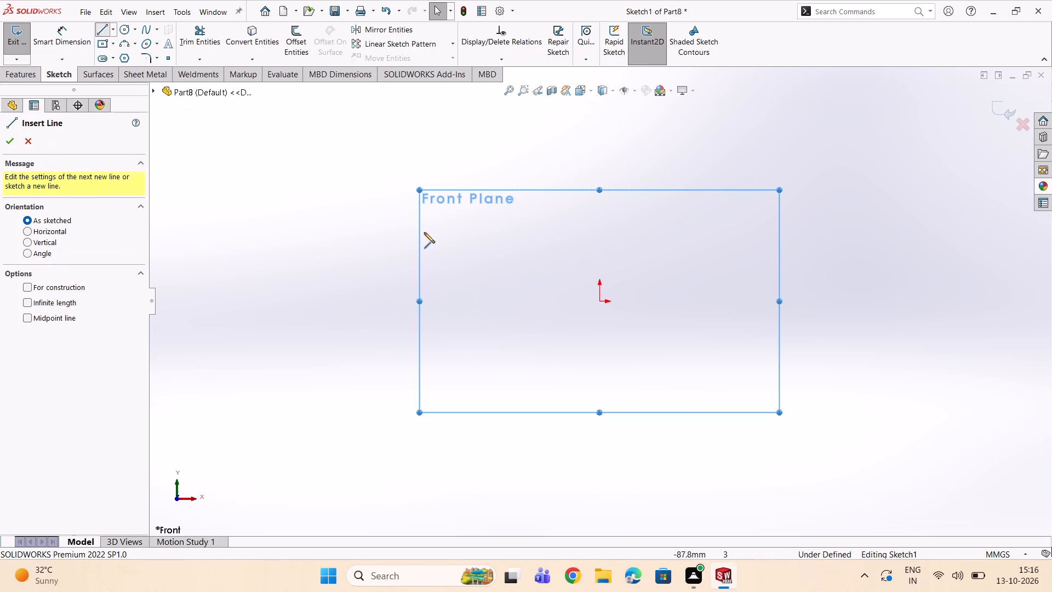
click(456, 220)
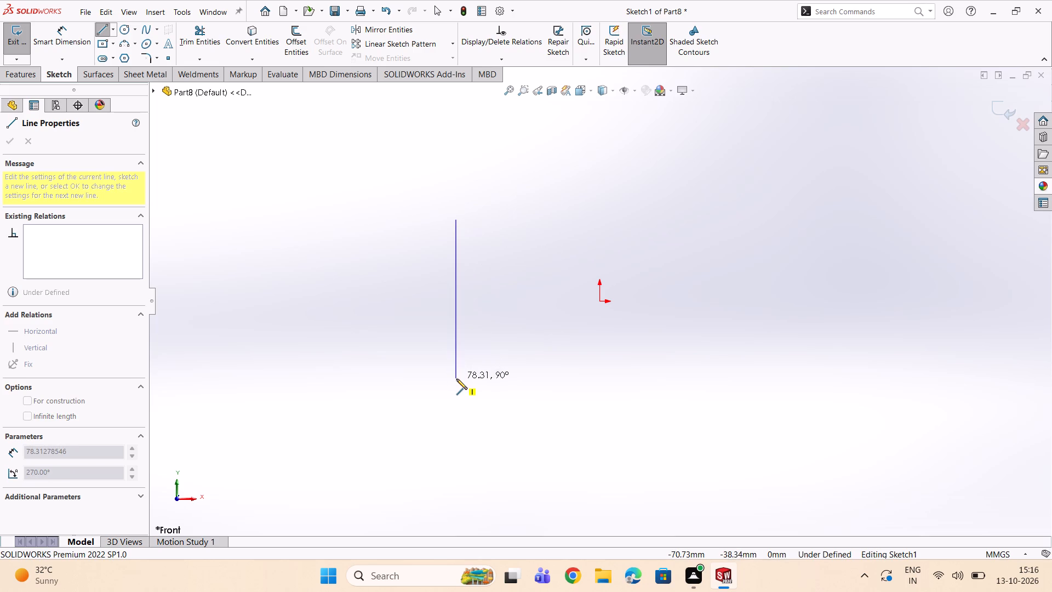
click(458, 396)
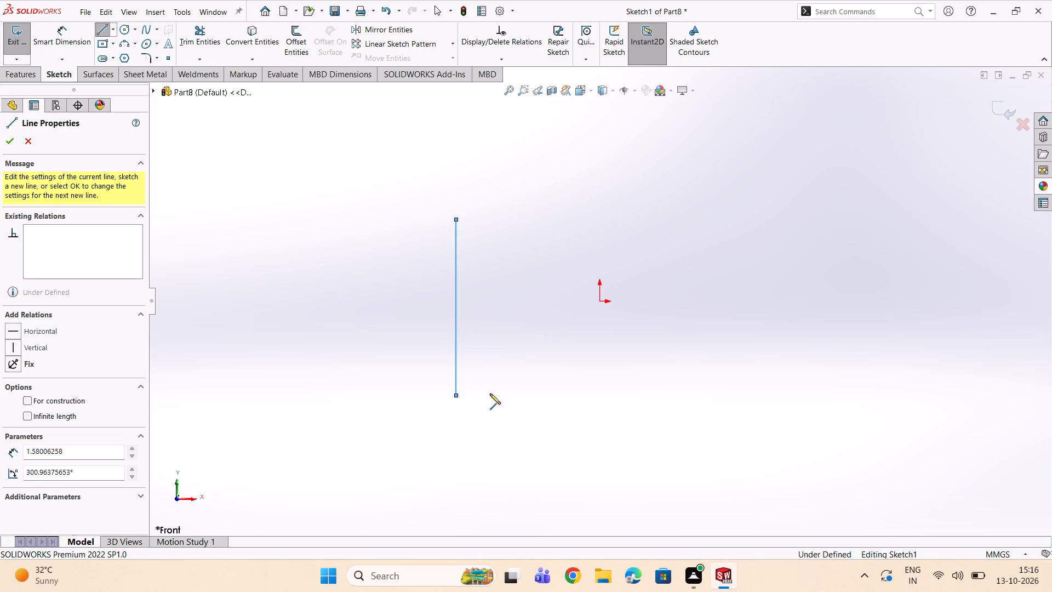
double_click(531, 398)
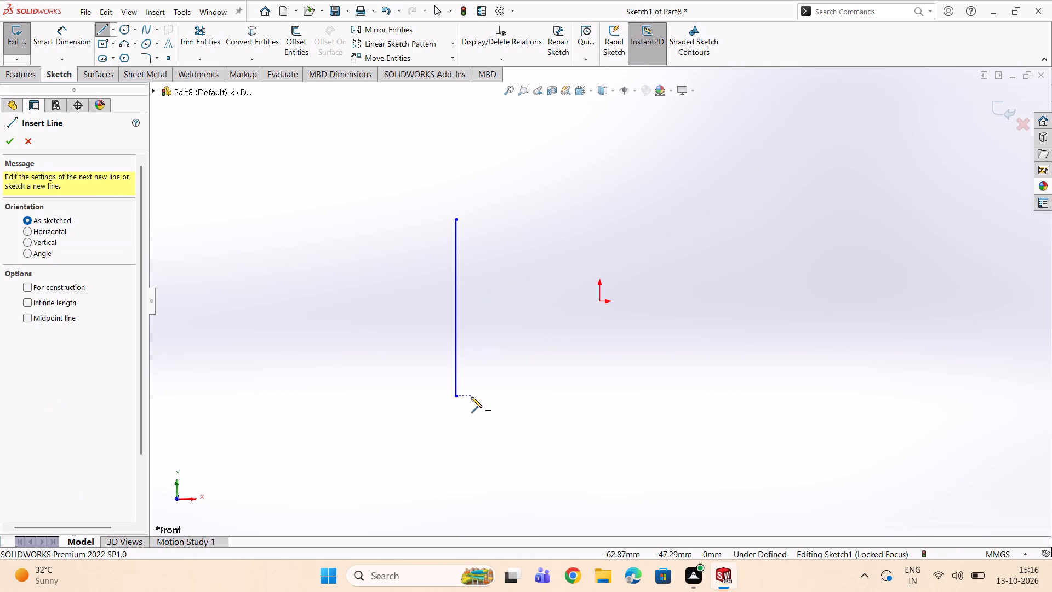
click(457, 395)
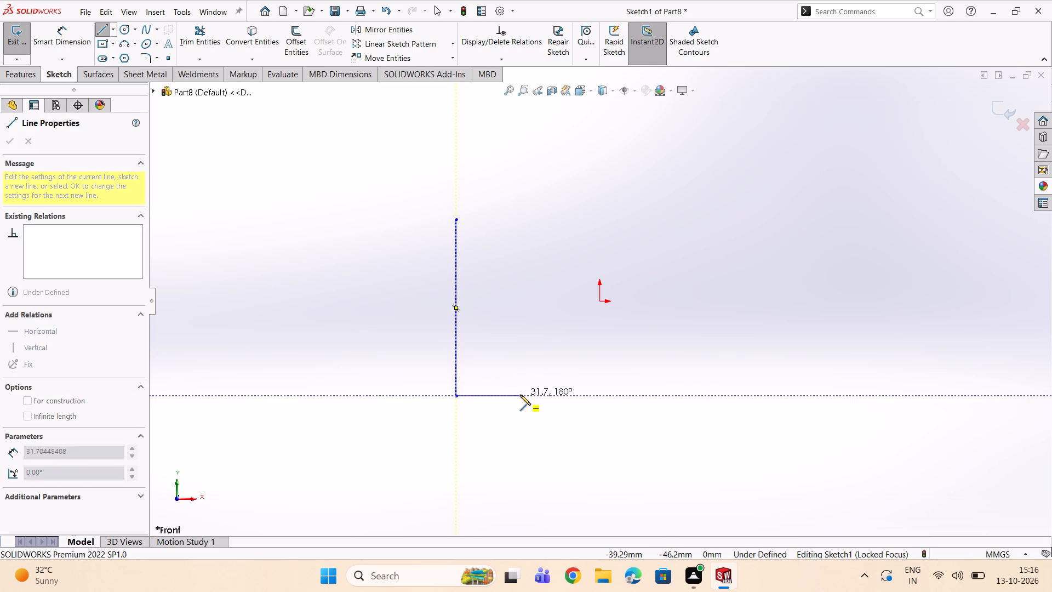
click(522, 395)
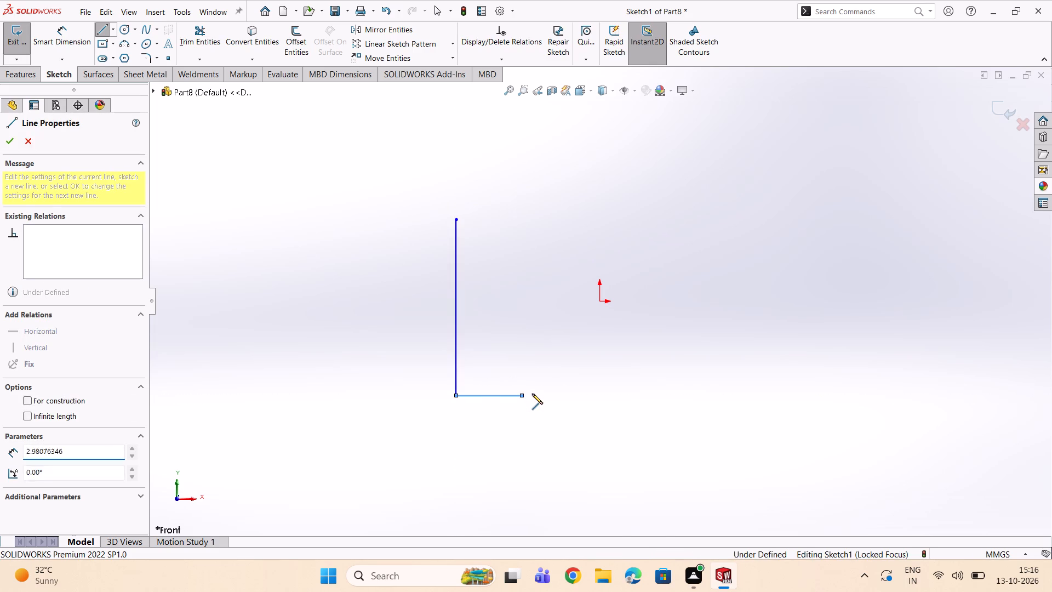
click(523, 362)
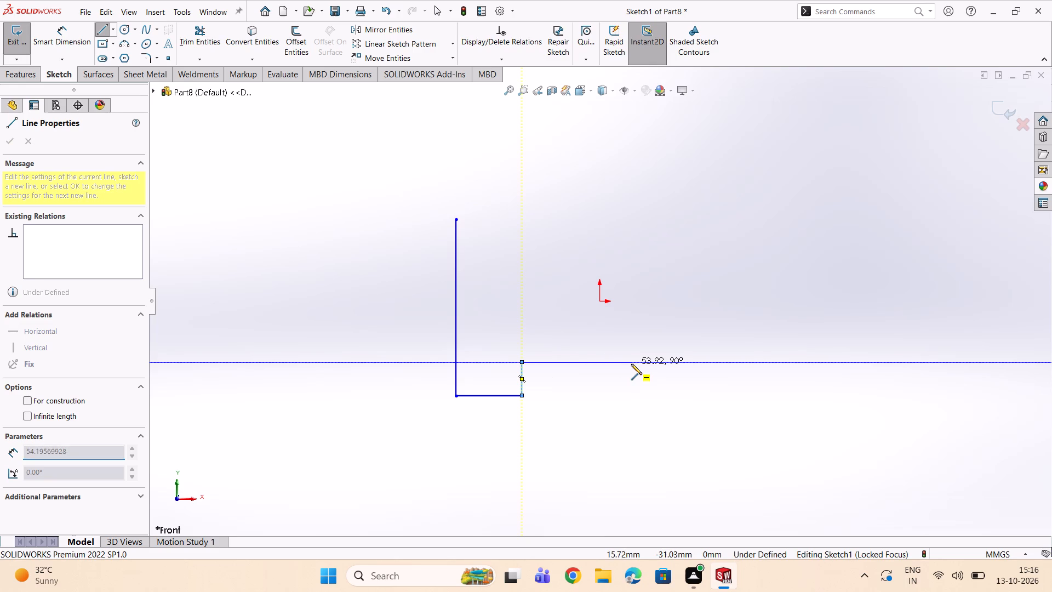
double_click(634, 364)
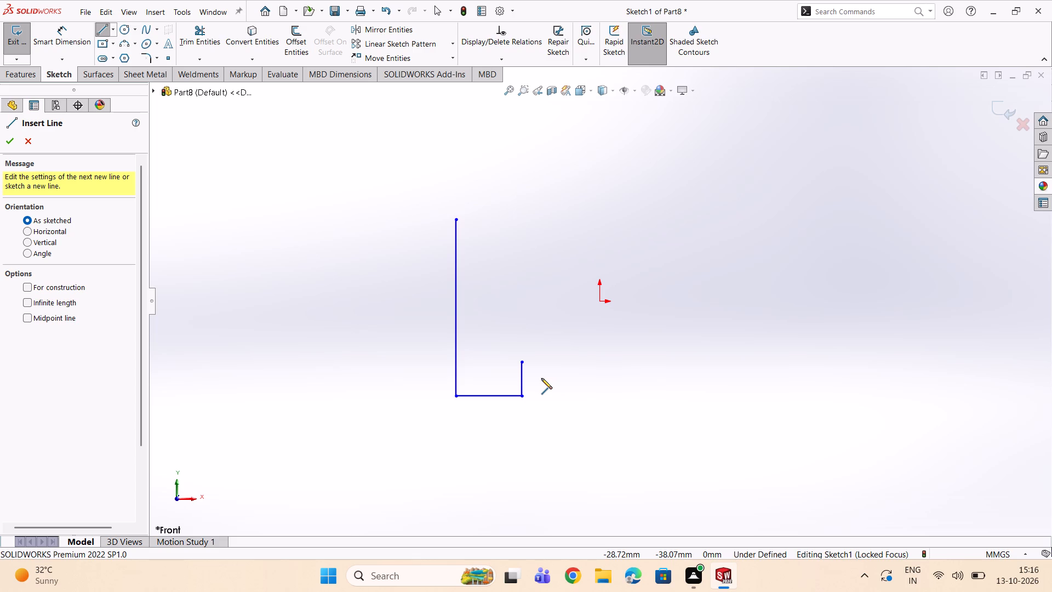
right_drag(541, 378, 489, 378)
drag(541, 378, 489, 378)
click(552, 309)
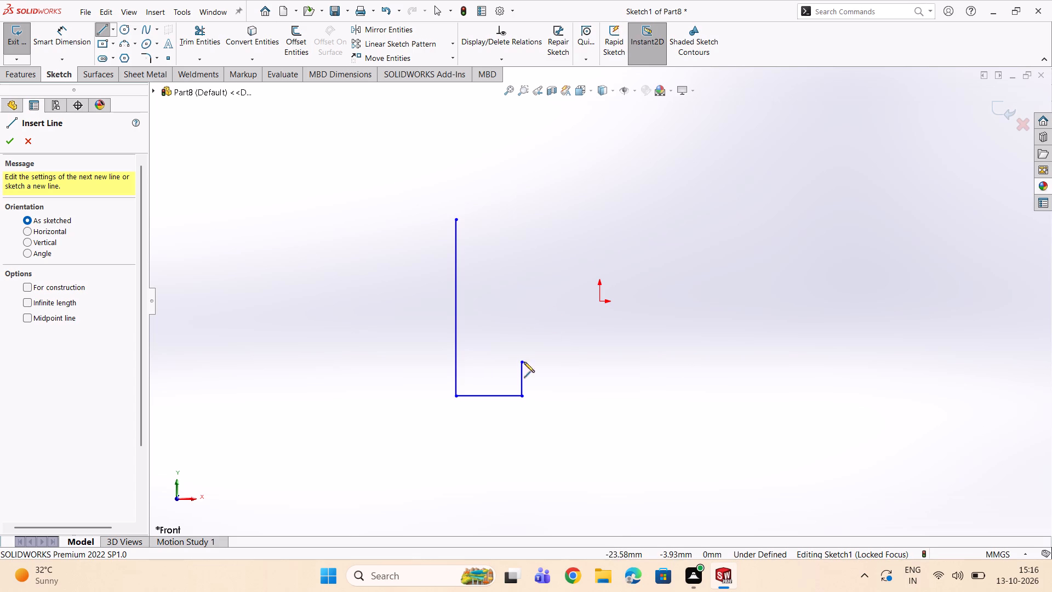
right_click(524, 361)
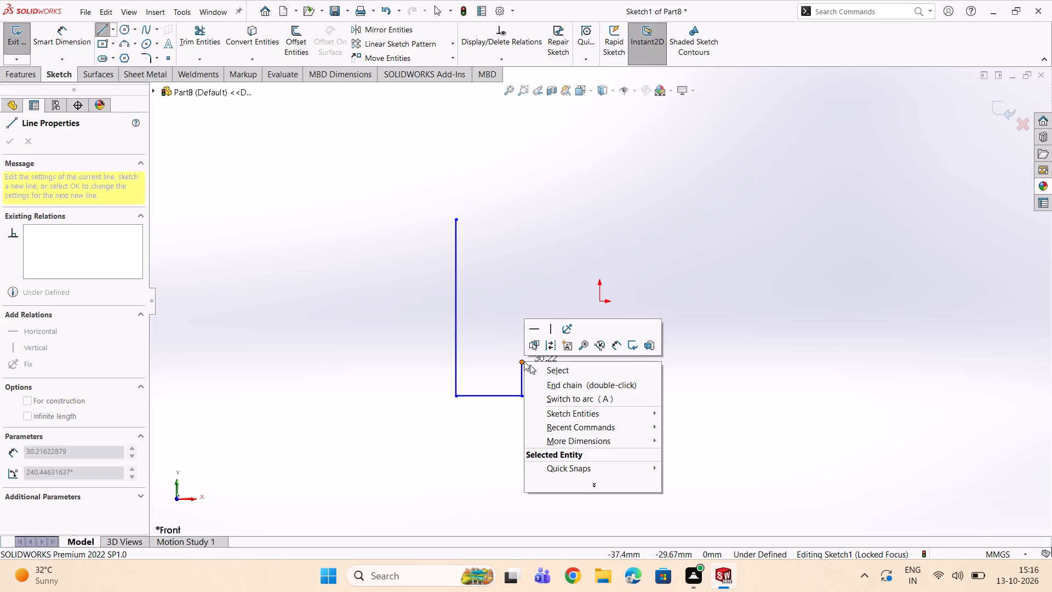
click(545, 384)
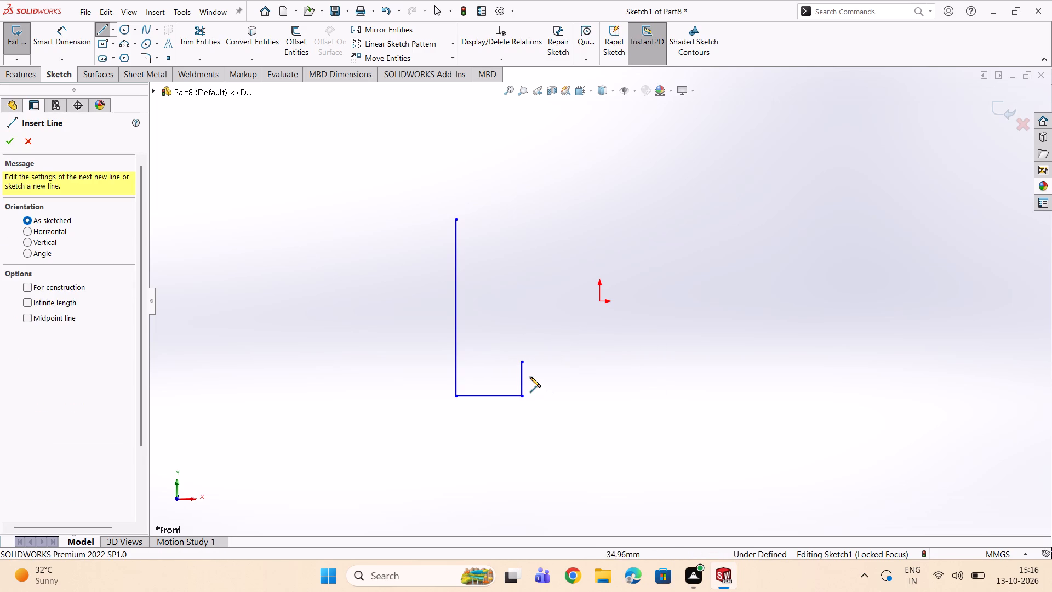
Continue the profile with lines about 60 mm right, 16 mm down, 41 mm right, 33 mm up and 34 mm left.
click(521, 363)
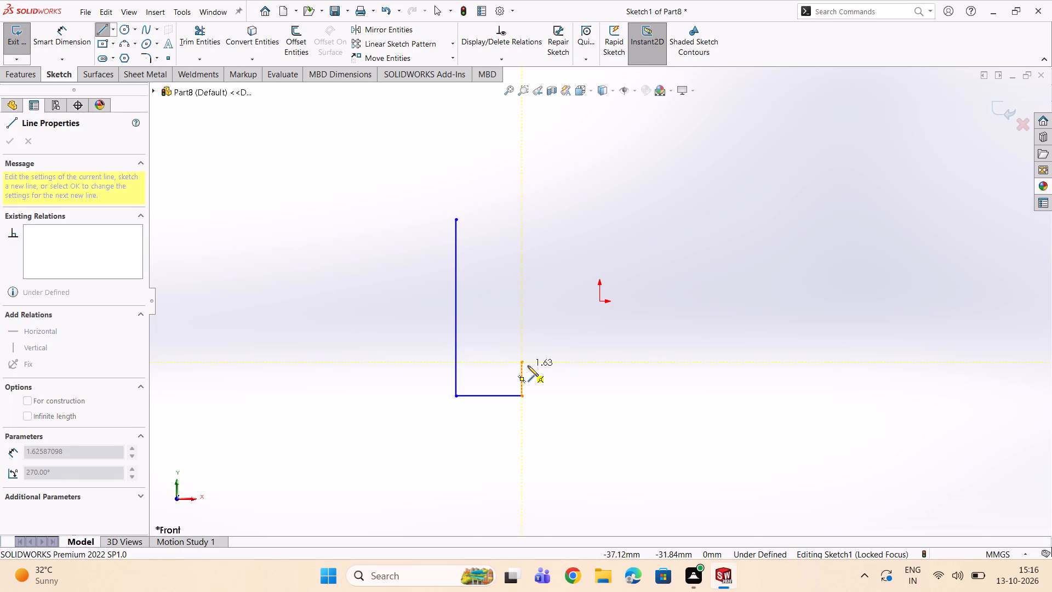
click(644, 362)
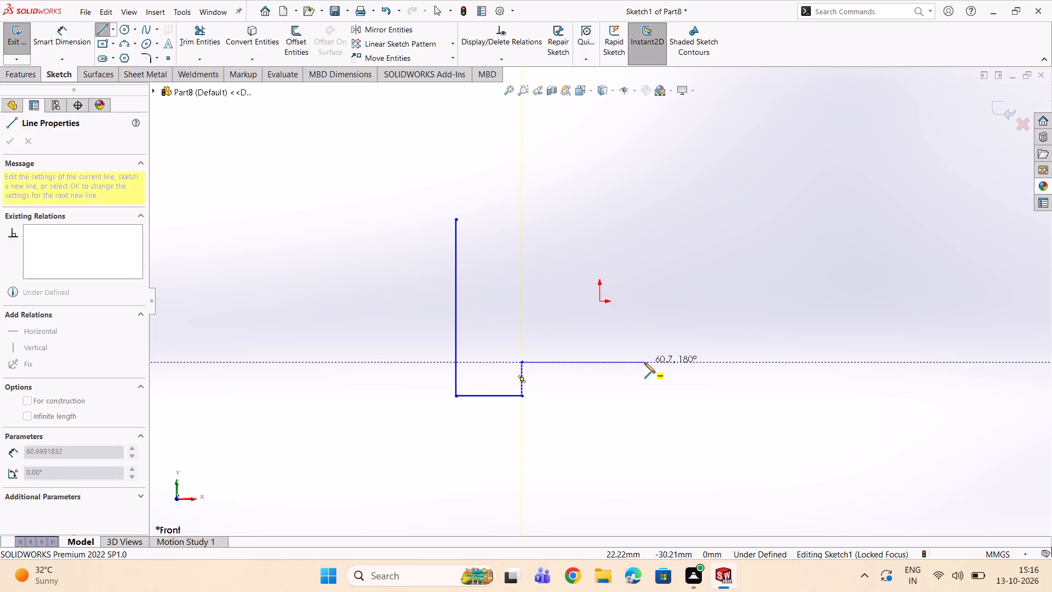
click(644, 395)
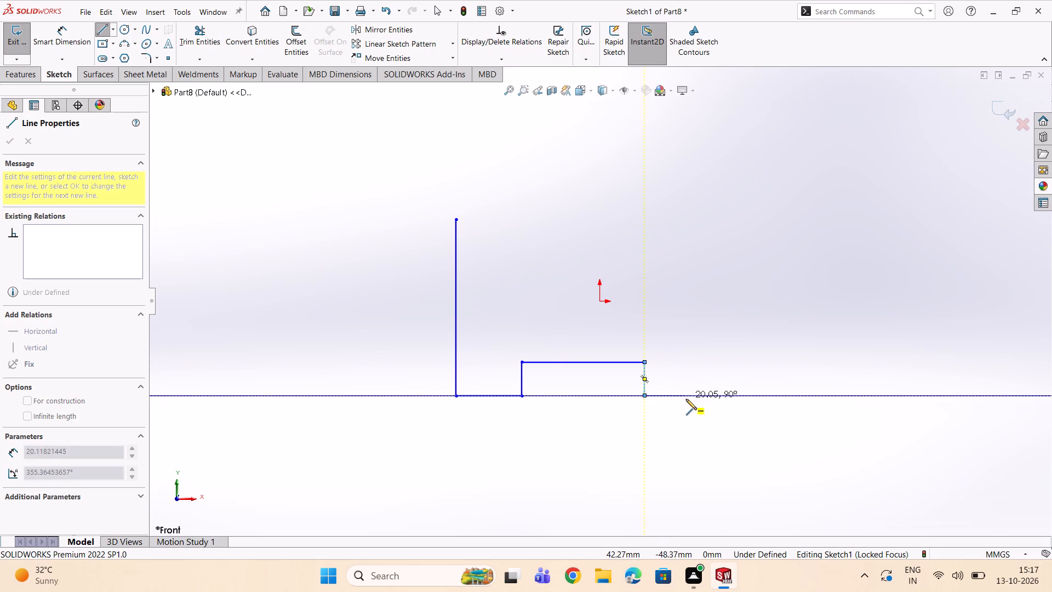
click(727, 396)
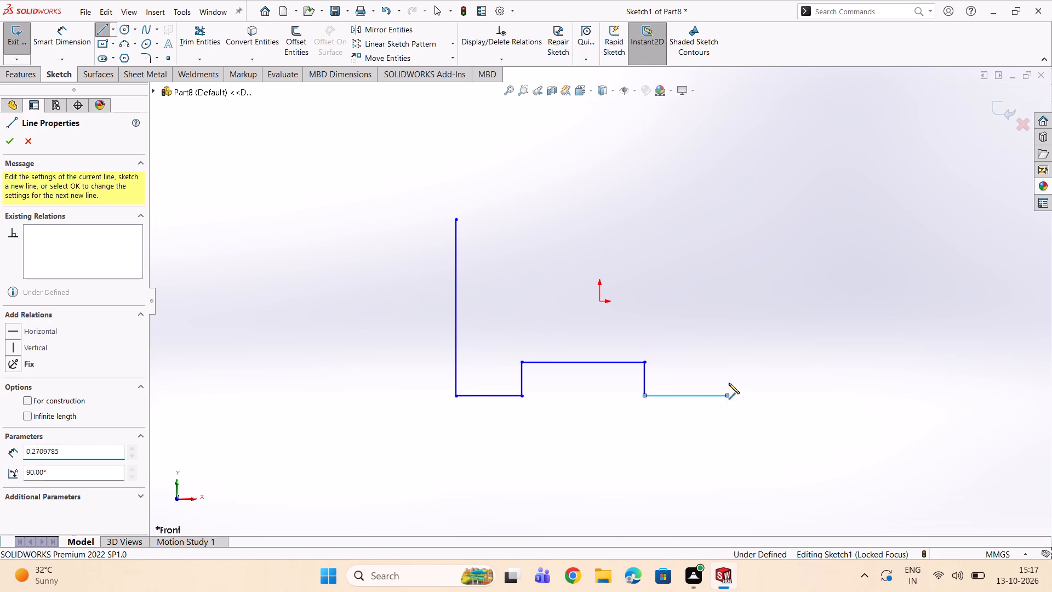
click(730, 329)
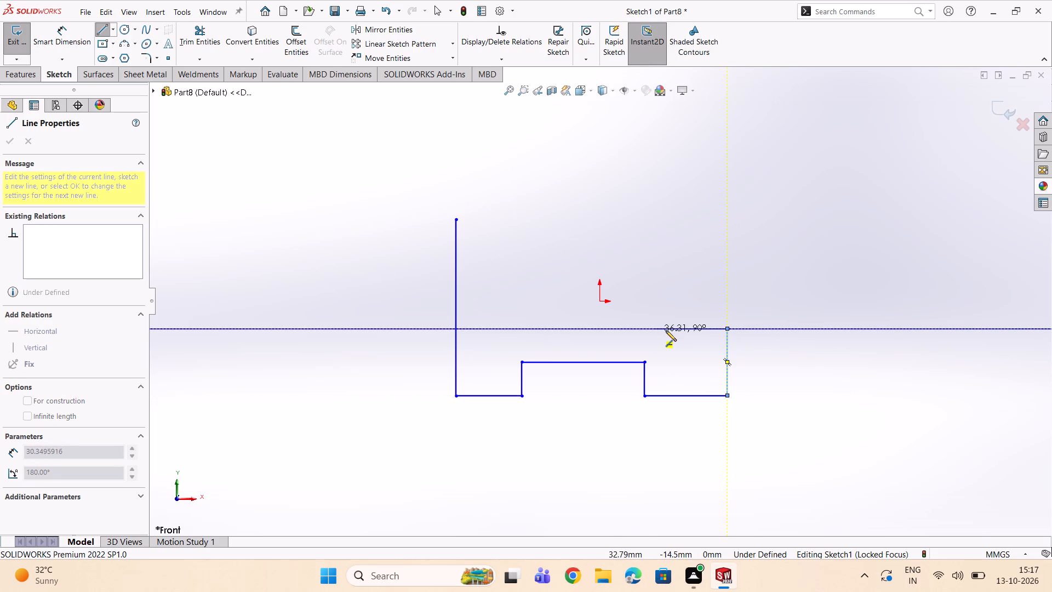
click(659, 330)
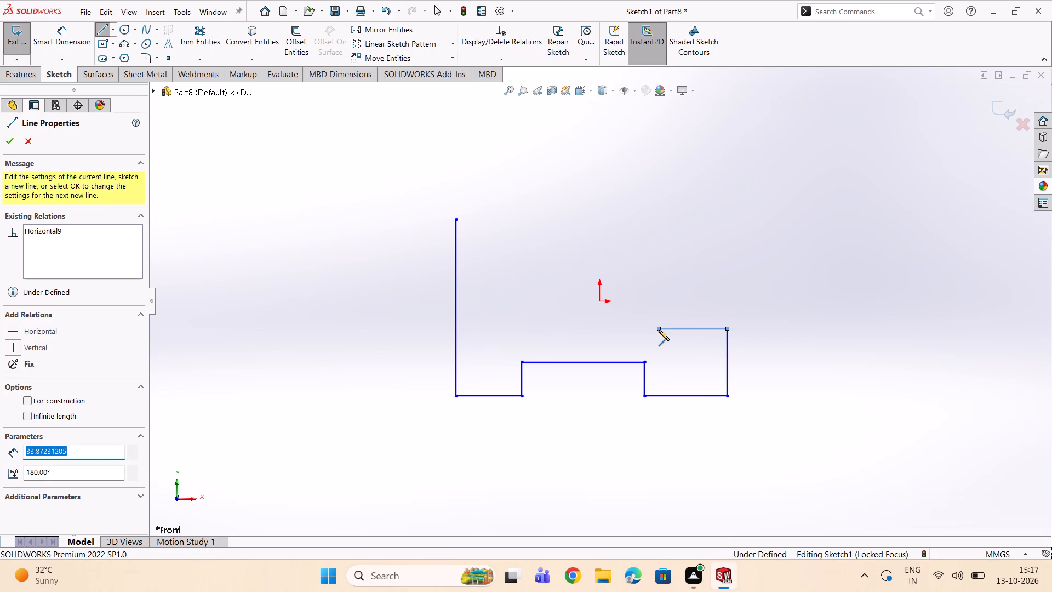
key(Escape)
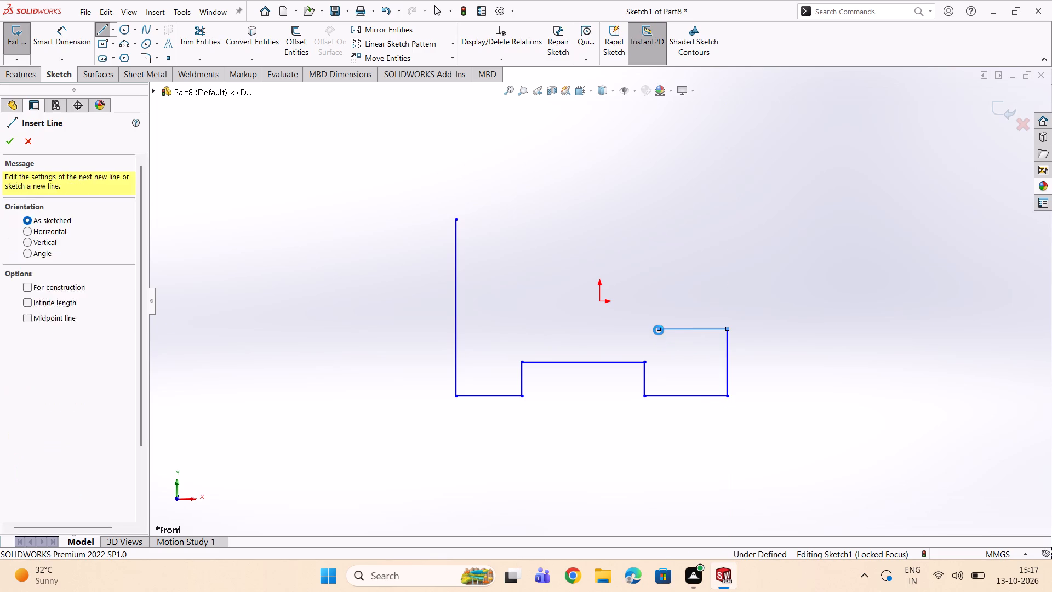
Sketch the upper step, level with the tall edge's top: about 19 mm vertically down and about 26 mm horizontally right.
click(100, 29)
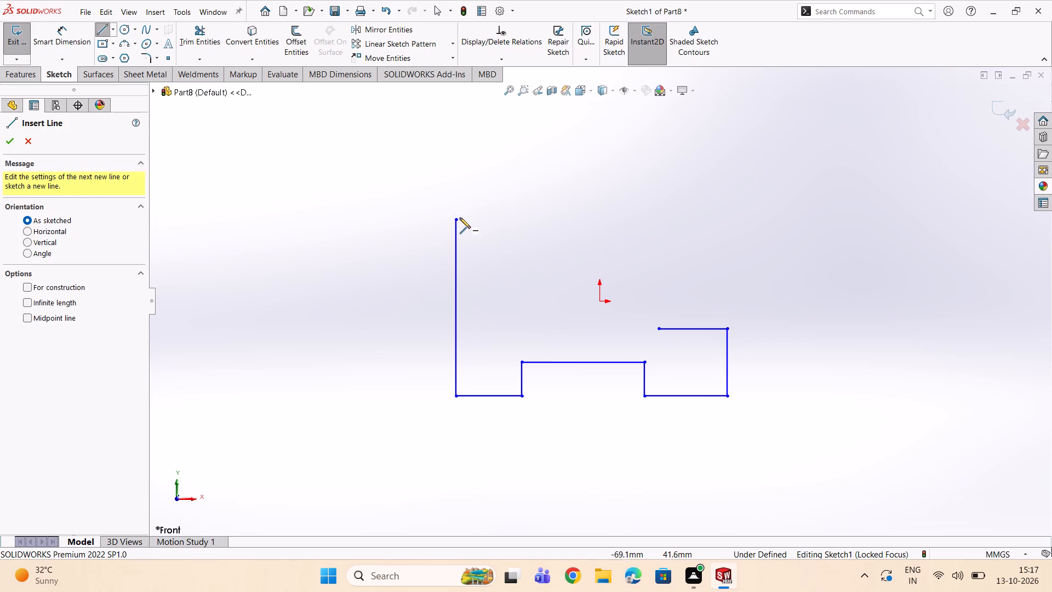
click(524, 223)
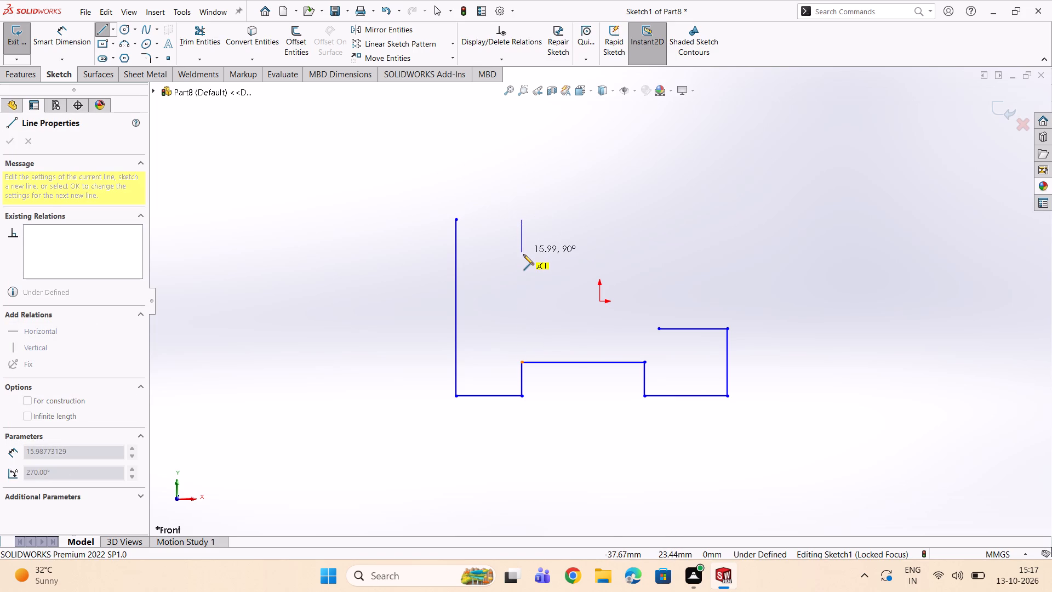
click(523, 258)
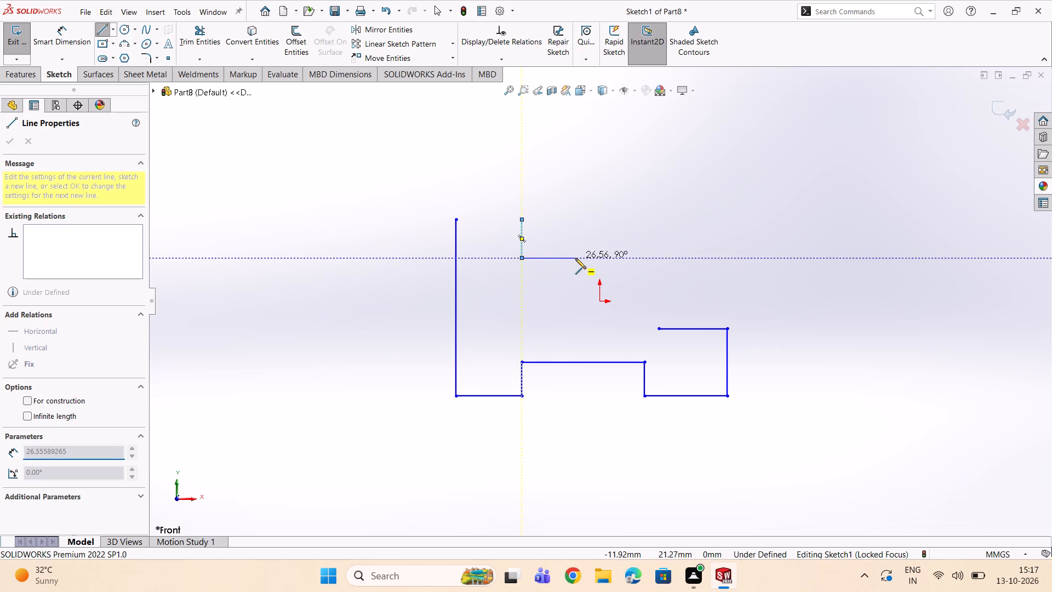
click(575, 258)
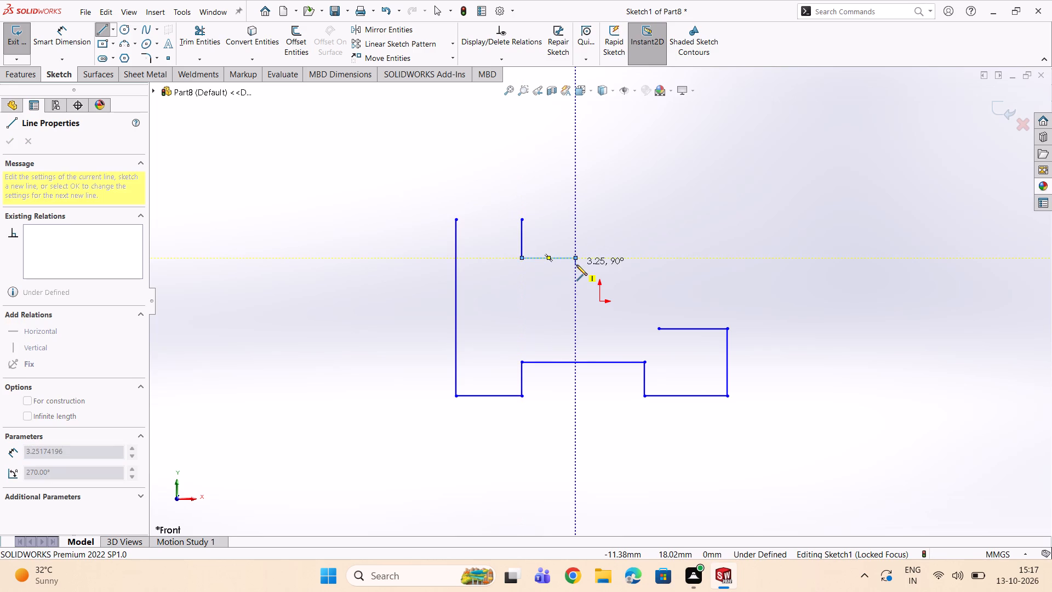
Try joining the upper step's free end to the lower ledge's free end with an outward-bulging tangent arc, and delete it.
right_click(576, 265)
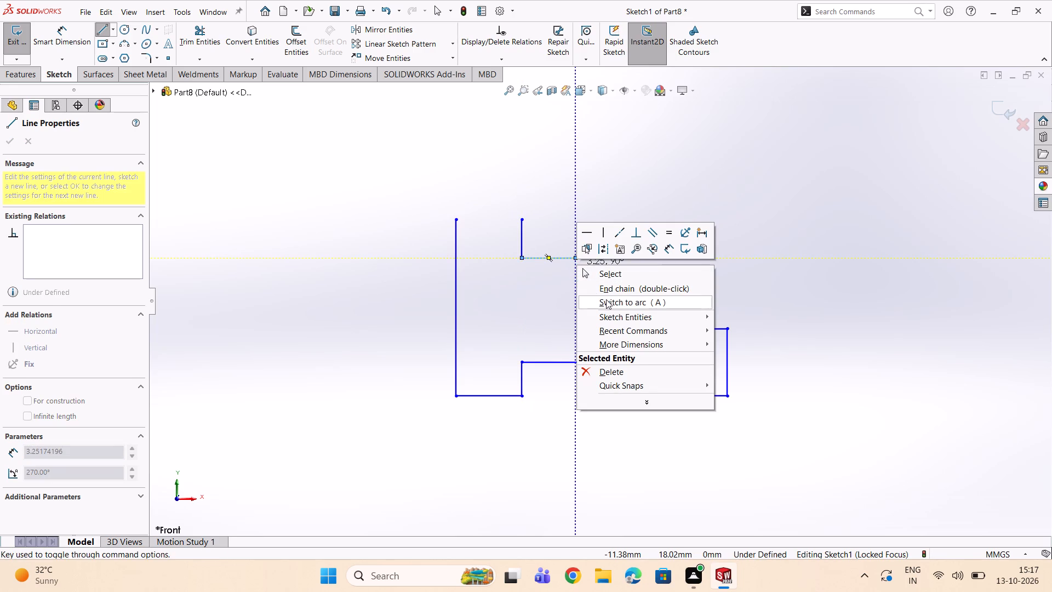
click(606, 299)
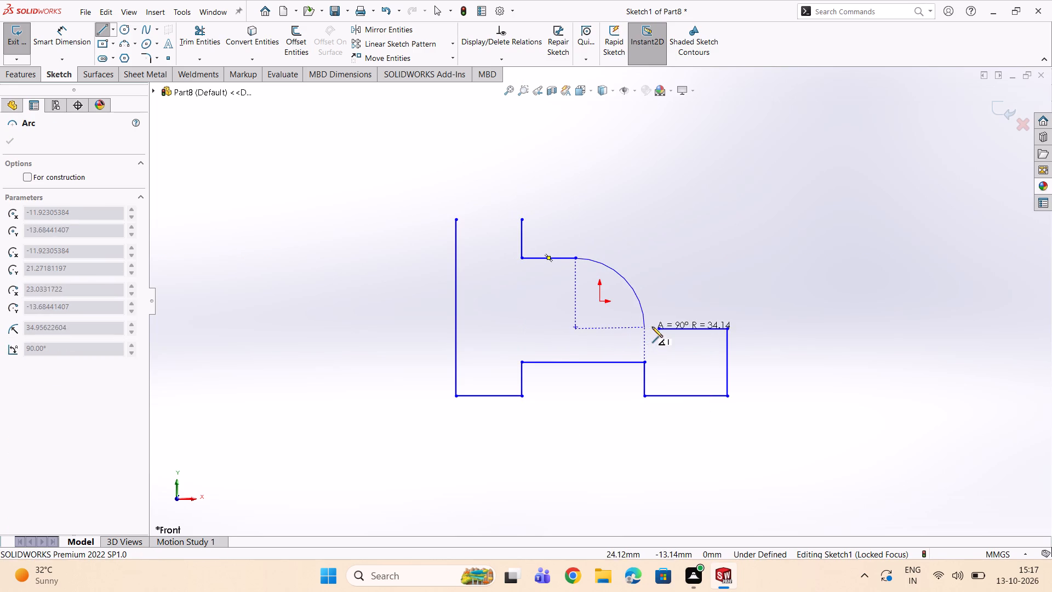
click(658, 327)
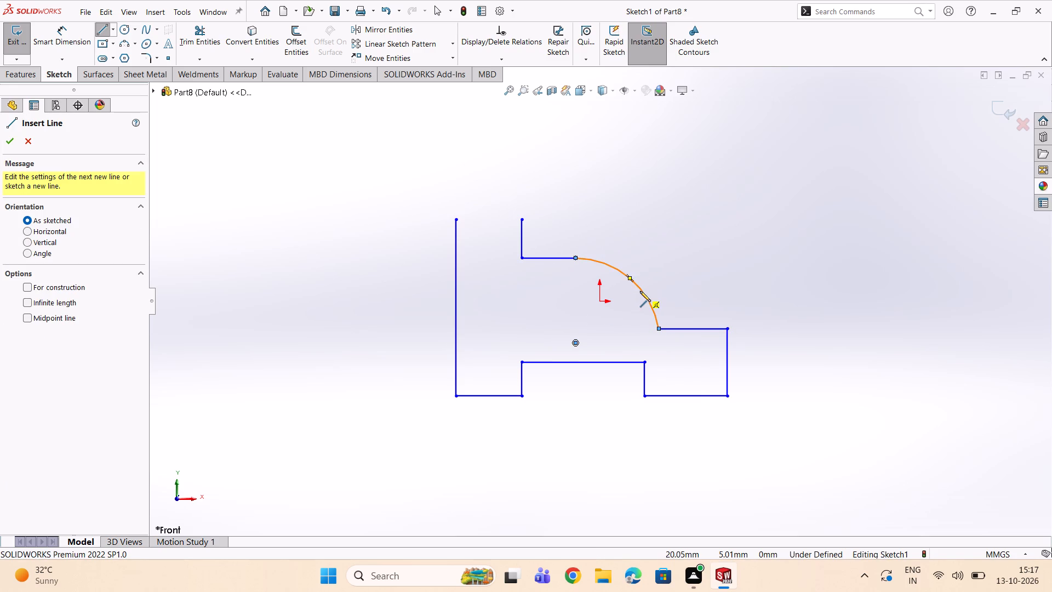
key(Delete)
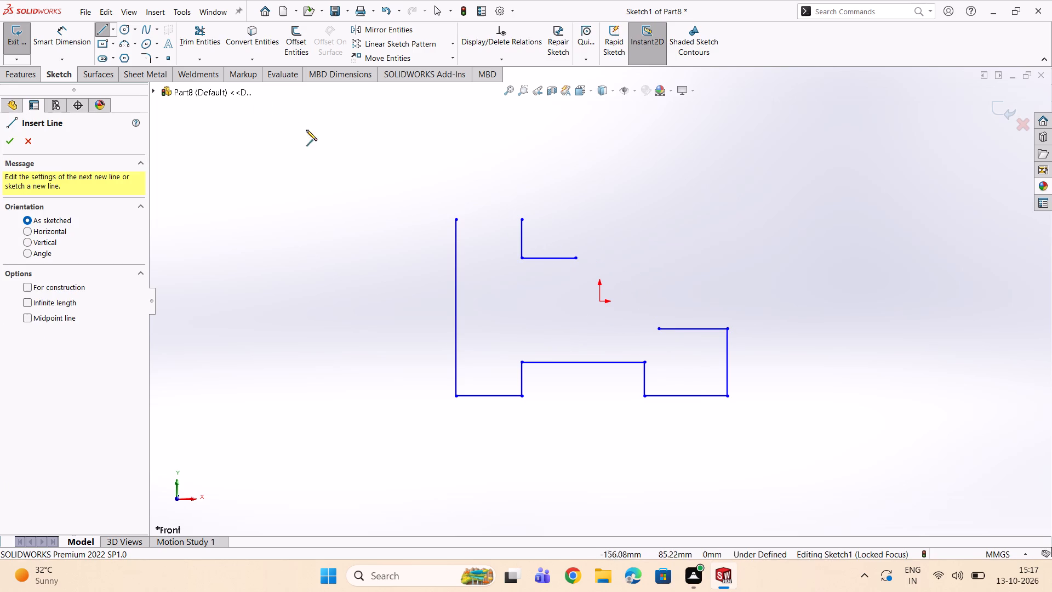
Close the profile with a horizontal top line and a concave arc of about 42 mm radius tangent to the lower ledge.
click(455, 221)
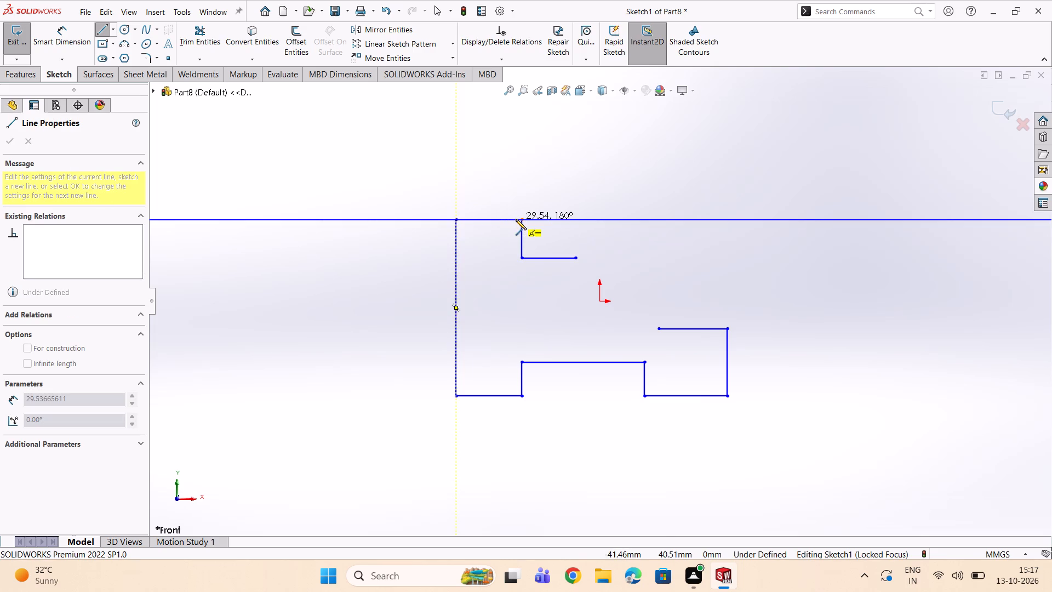
click(521, 219)
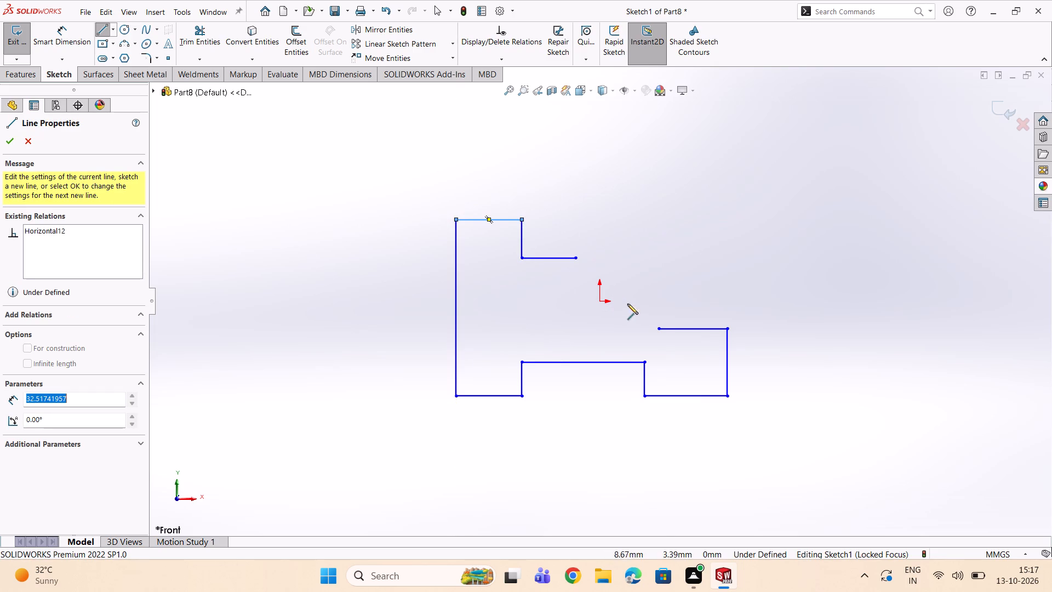
click(659, 329)
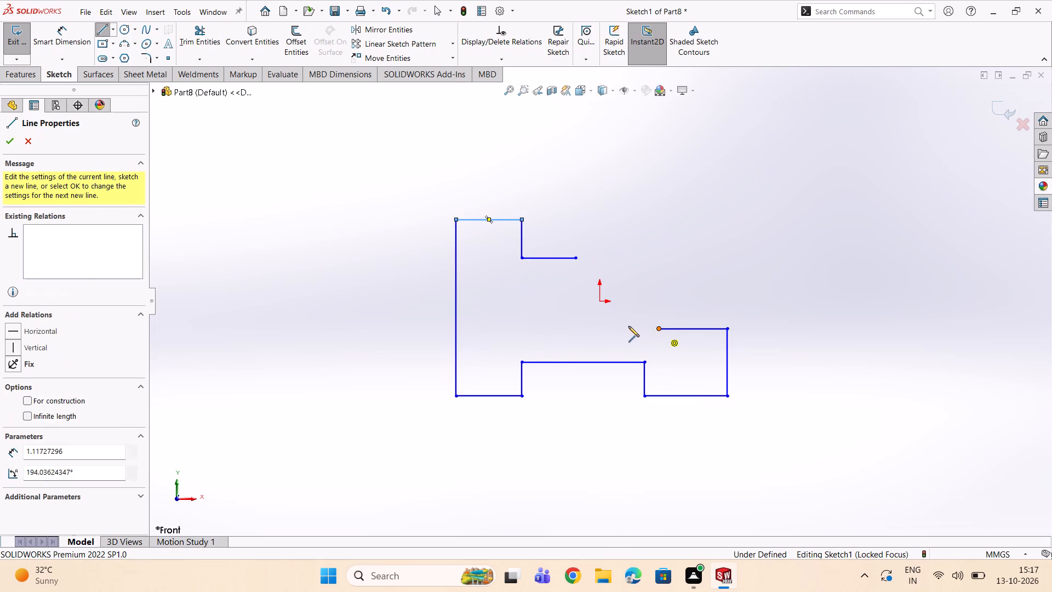
right_click(614, 322)
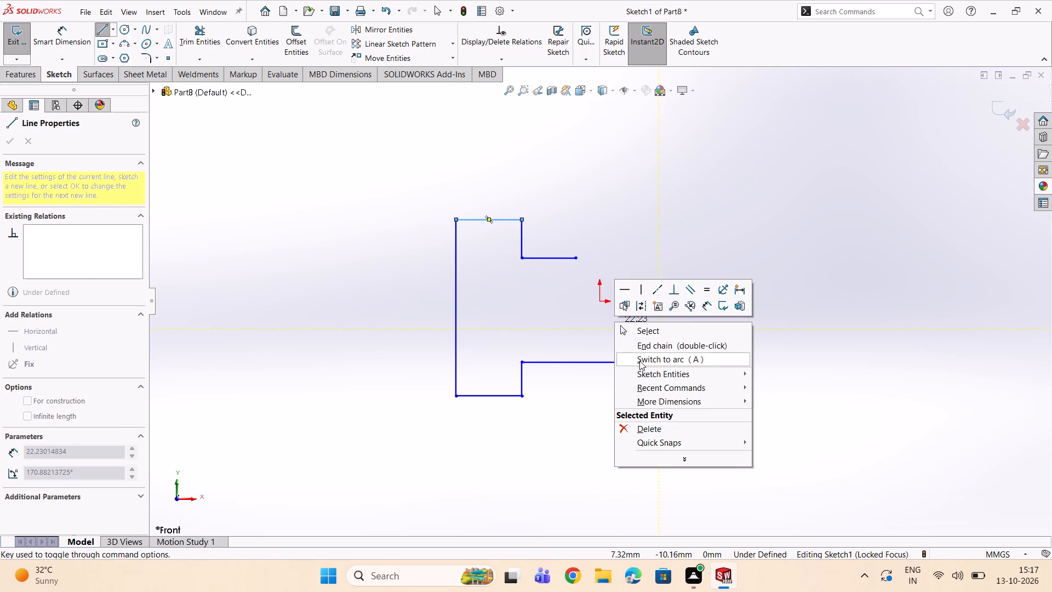
click(639, 361)
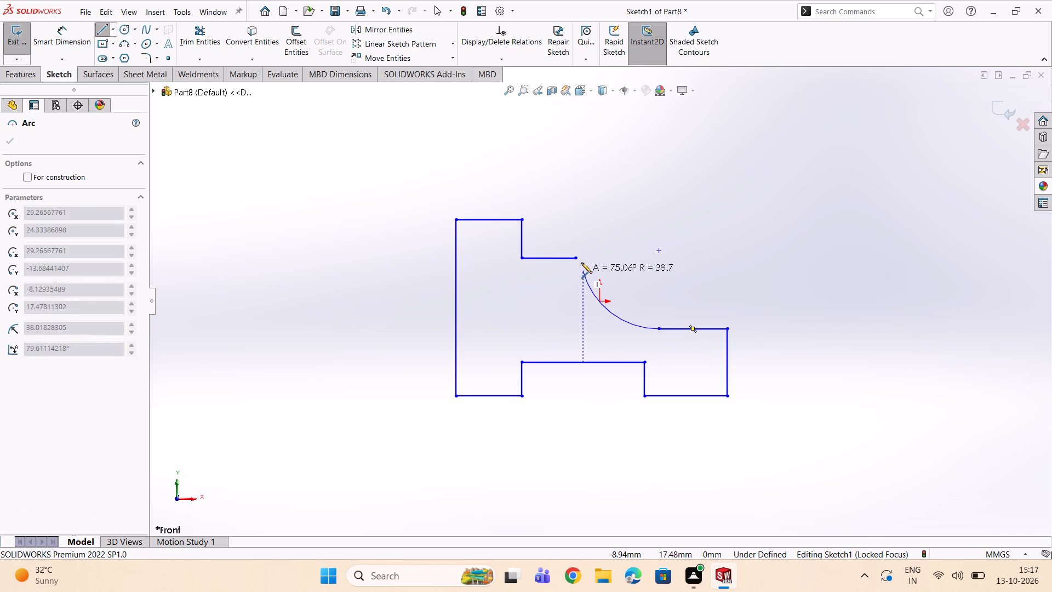
click(578, 259)
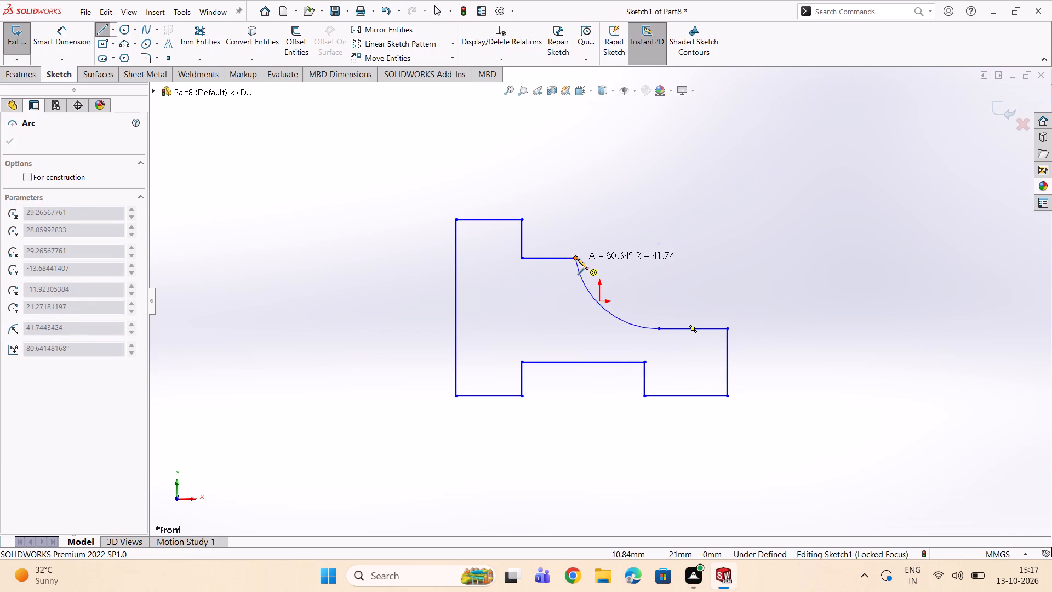
key(Escape)
key(Escape)
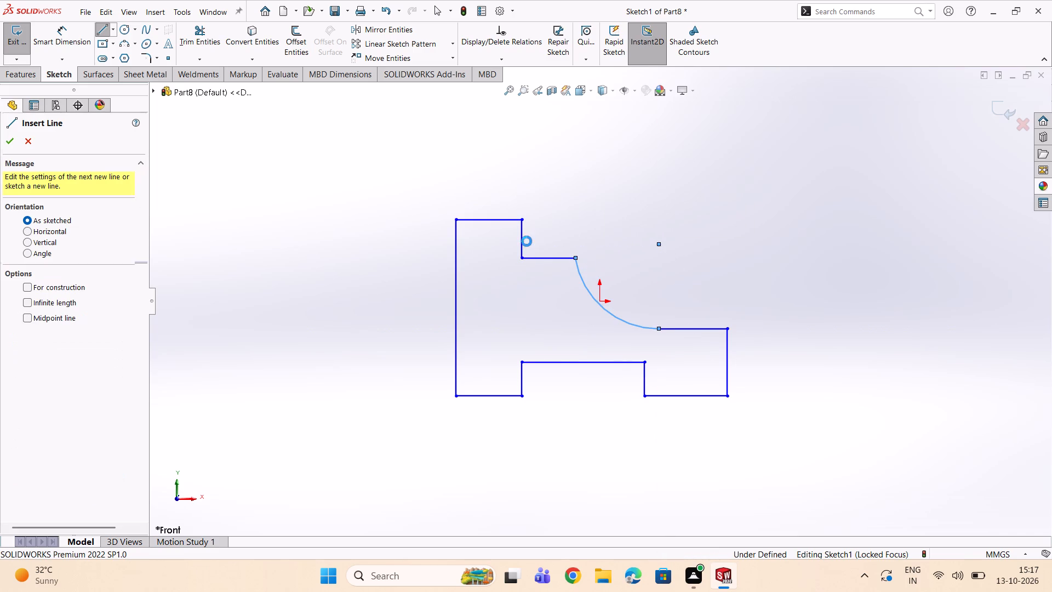
key(Escape)
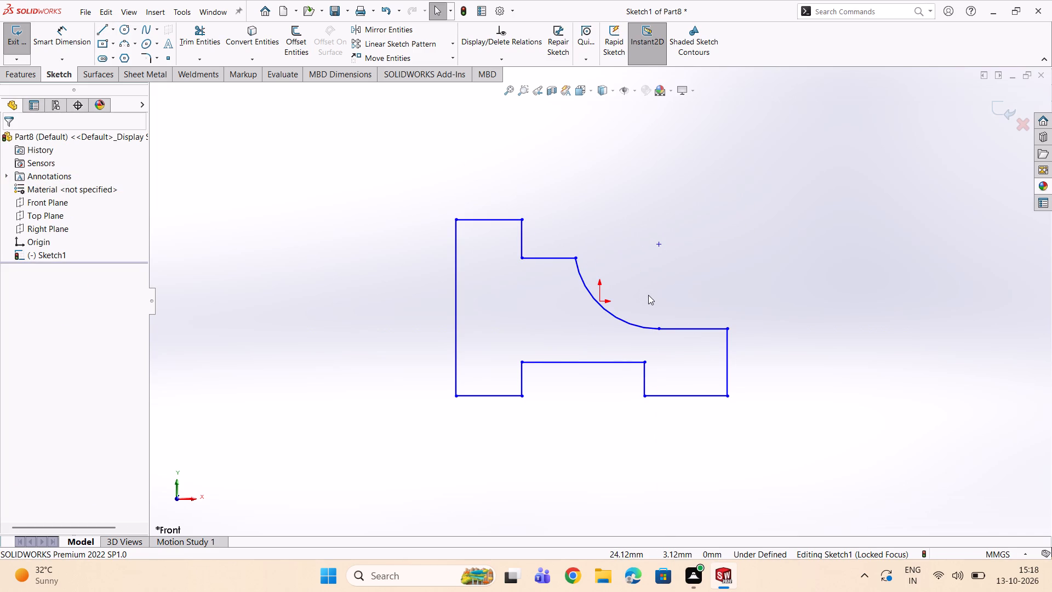
Dimension the tall vertical edge on the profile's left side at 500 mm.
click(50, 40)
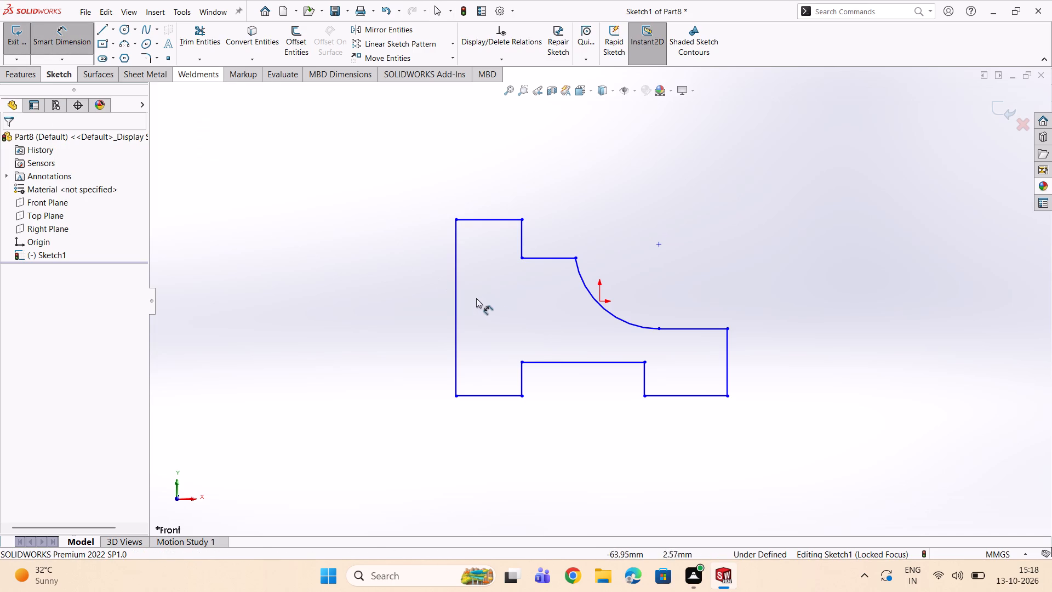
click(456, 310)
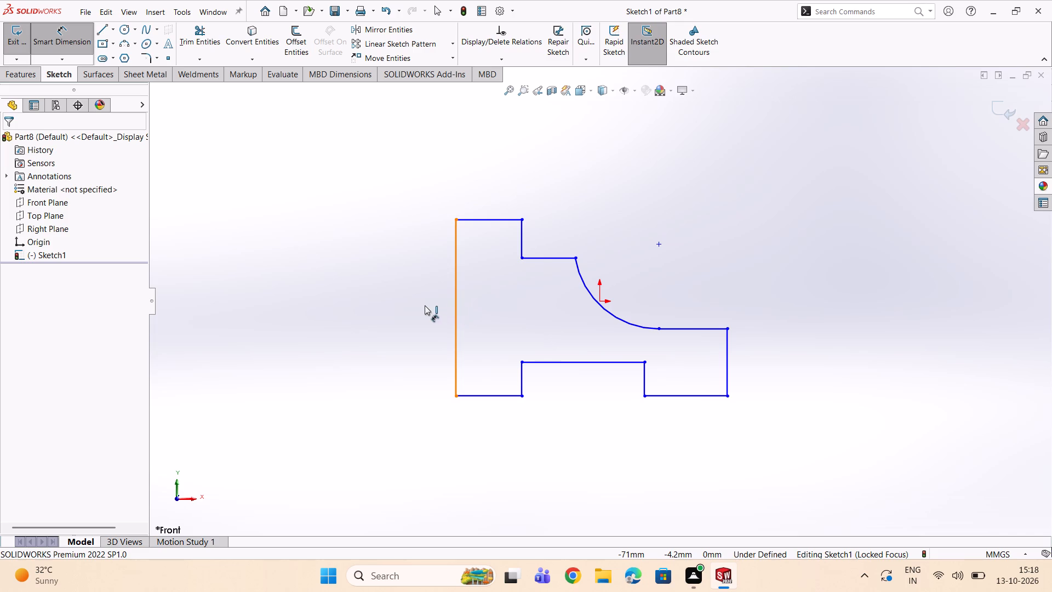
click(398, 315)
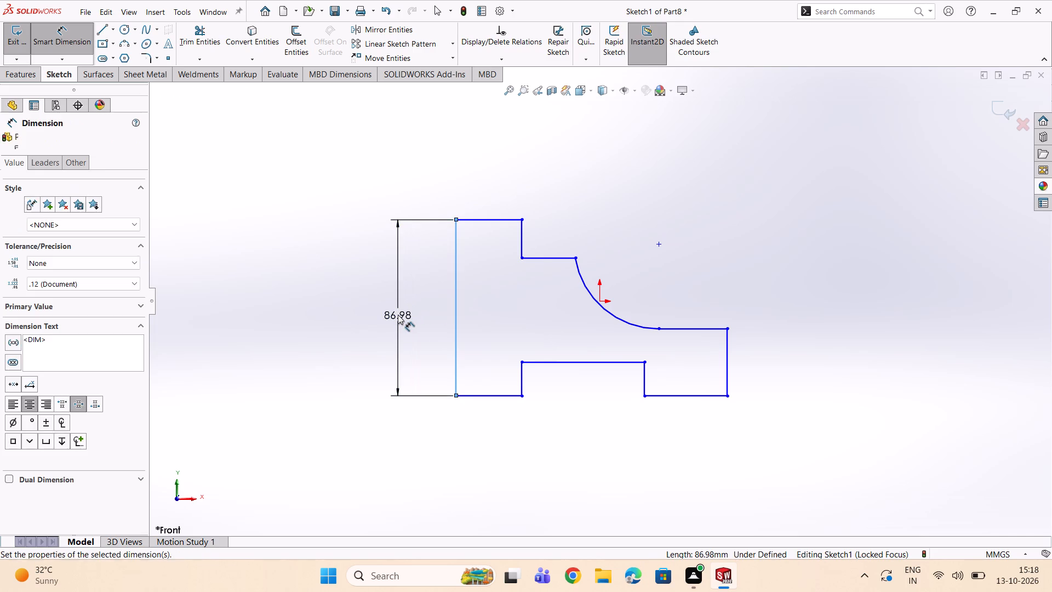
text(500)
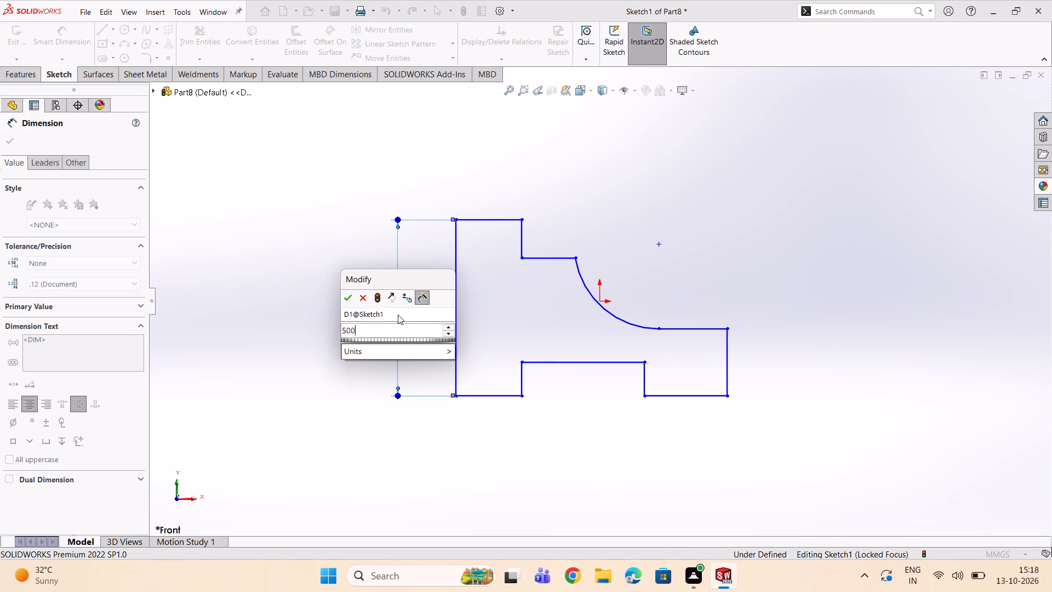
key(Return)
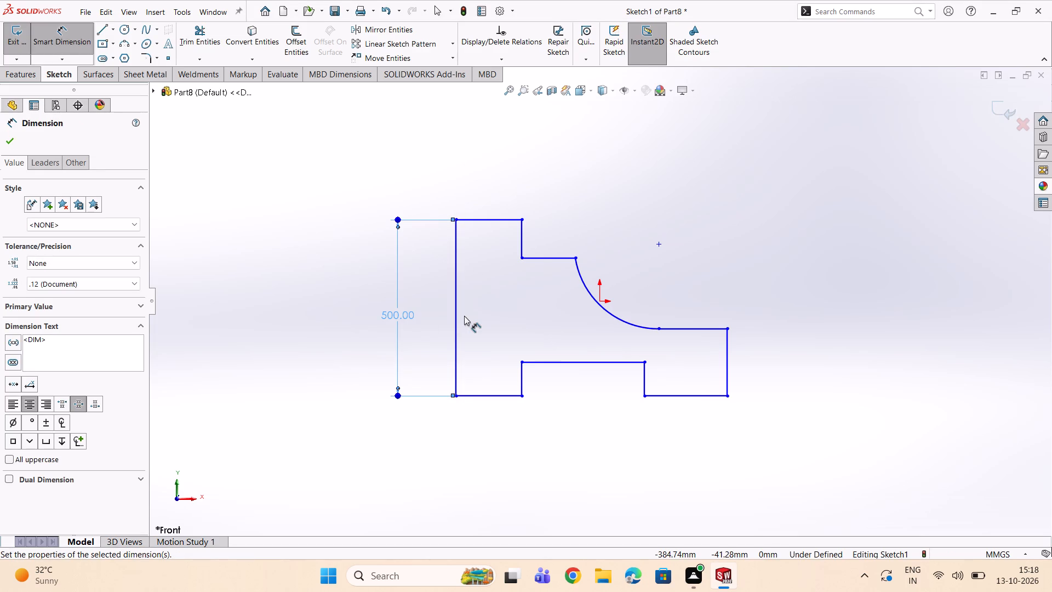
Dimension the bottom edge of the profile's left foot at 200 mm.
scroll(471, 354, down, 1)
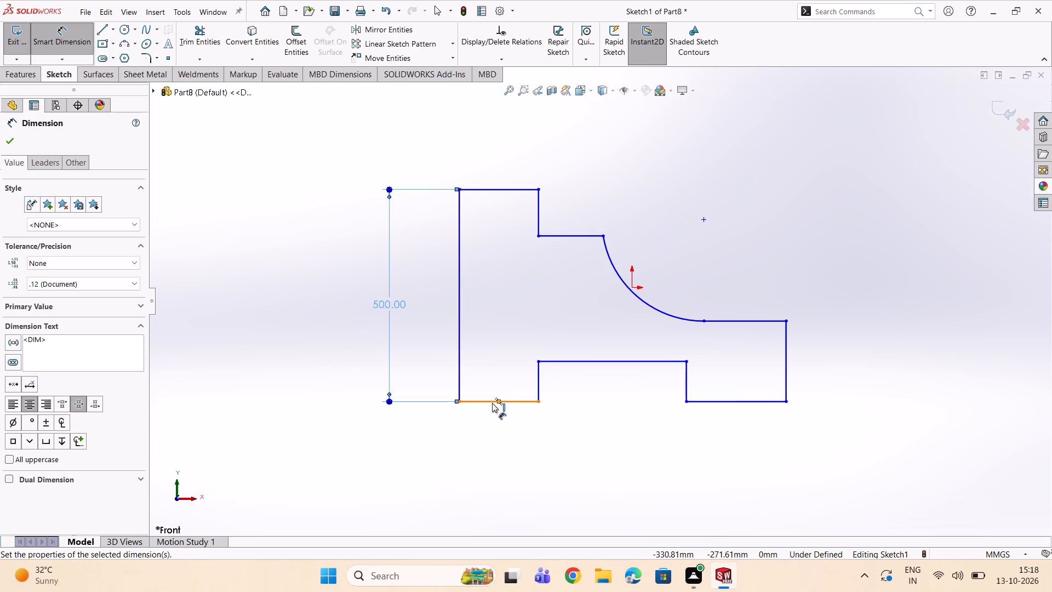
double_click(492, 403)
double_click(494, 425)
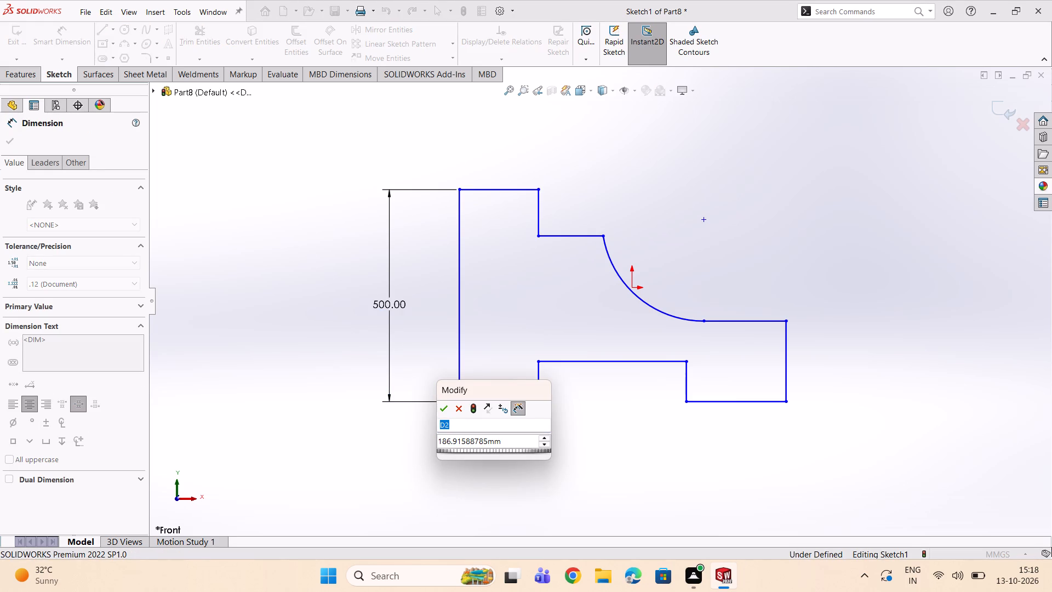
click(508, 443)
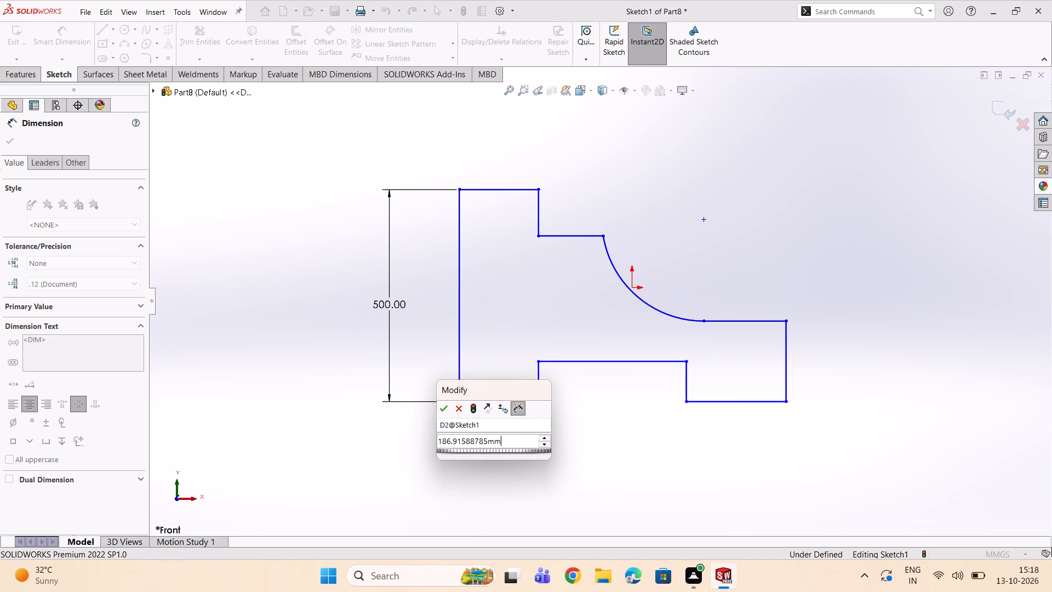
double_click(508, 443)
text(200)
key(Return)
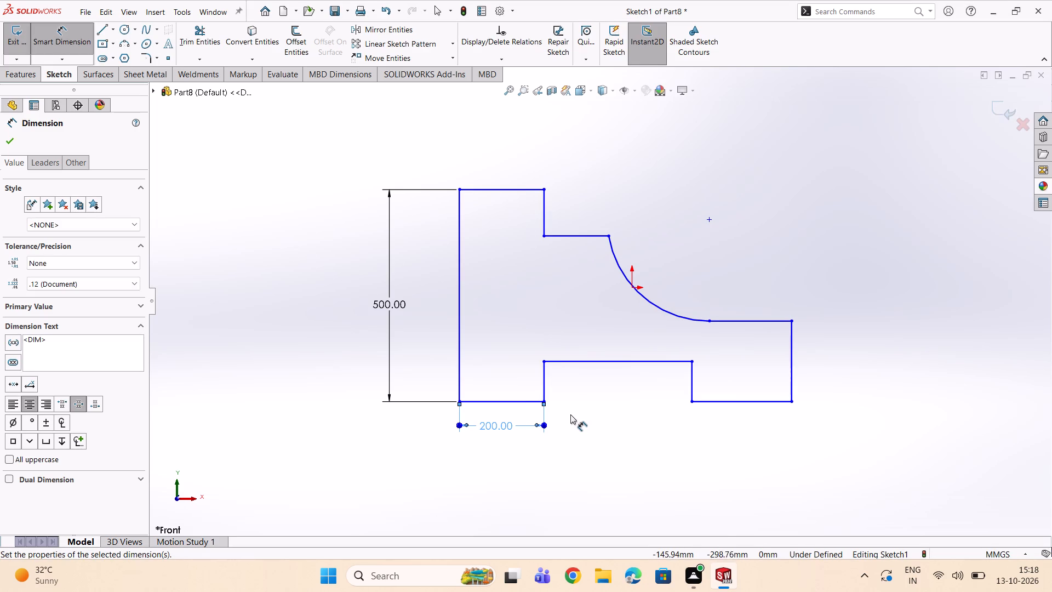
Dimension the bottom edge of the profile's right foot at 200 mm.
click(741, 403)
double_click(739, 423)
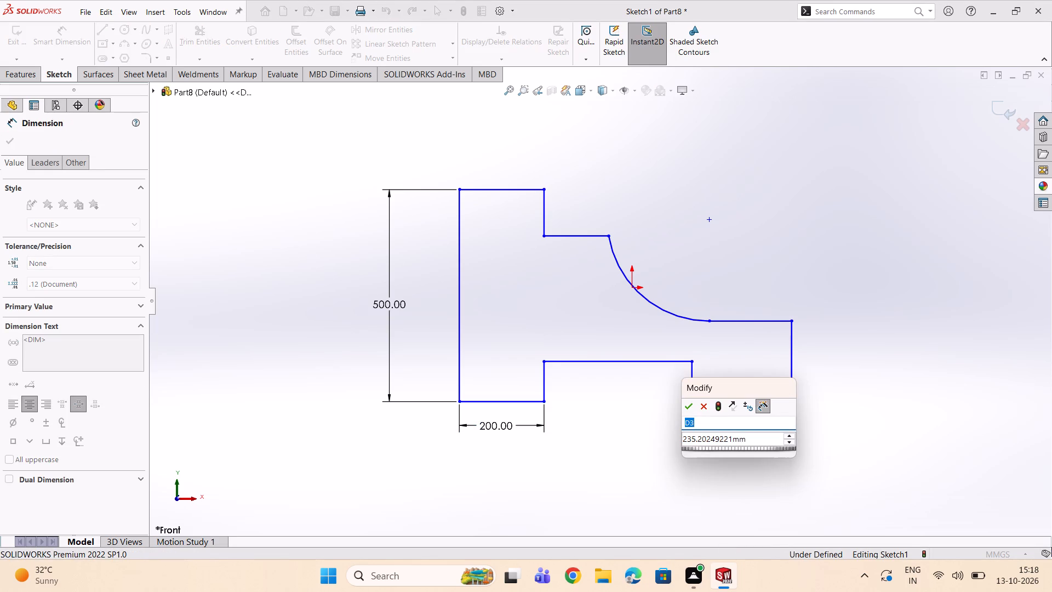
click(753, 439)
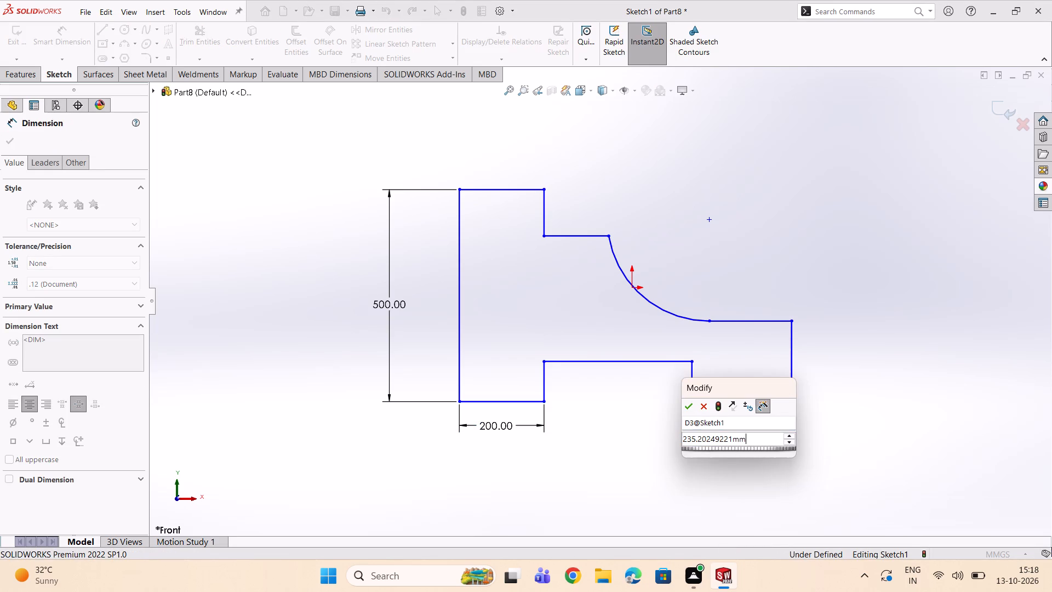
click(753, 439)
click(753, 439)
text(200)
key(Return)
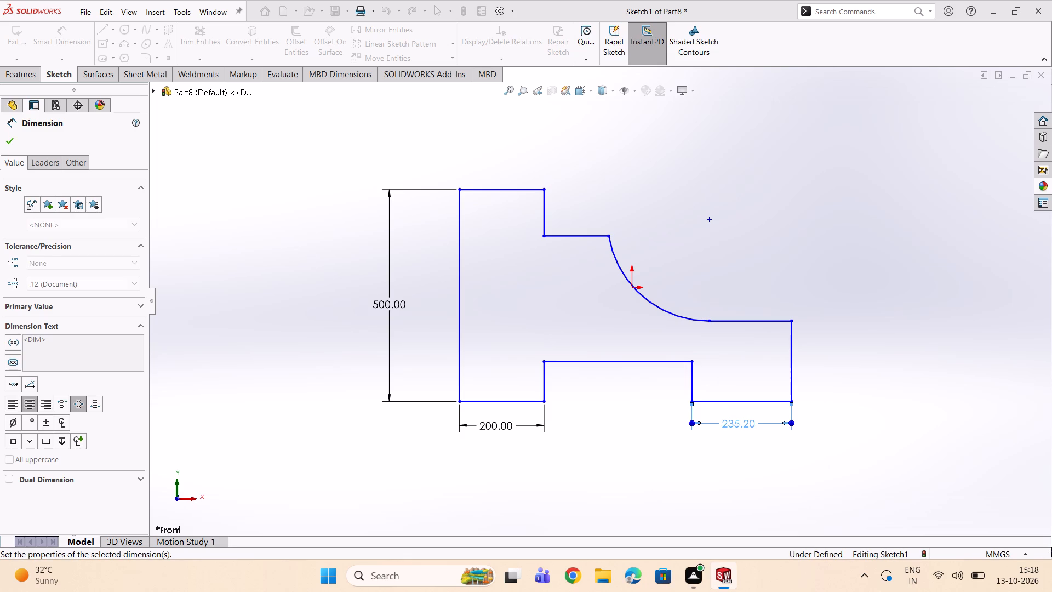
Dimension the vertical edge at the profile's far right at 200 mm.
scroll(687, 388, down, 1)
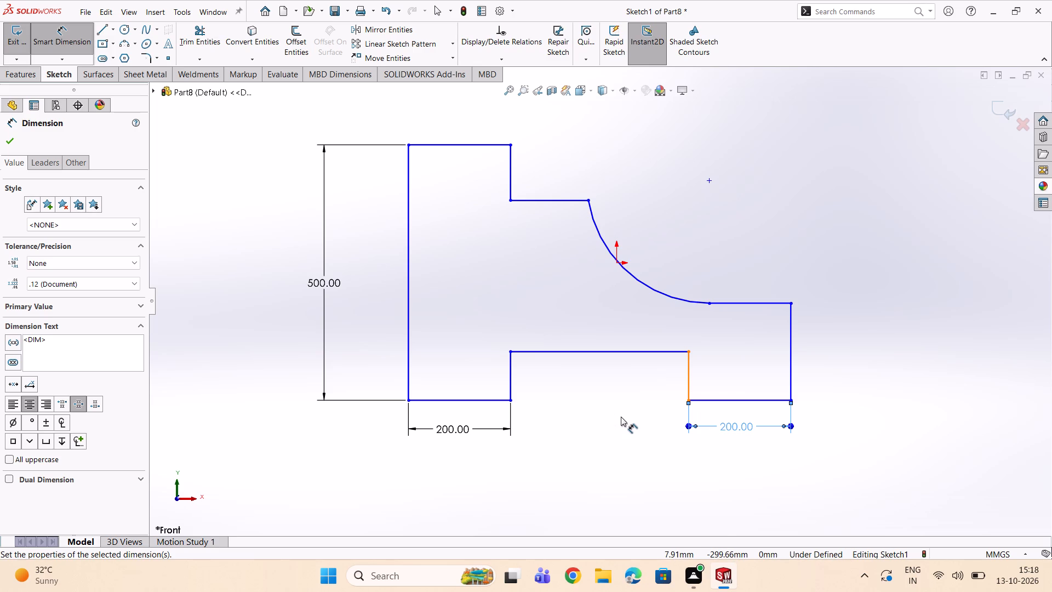
click(790, 356)
click(836, 353)
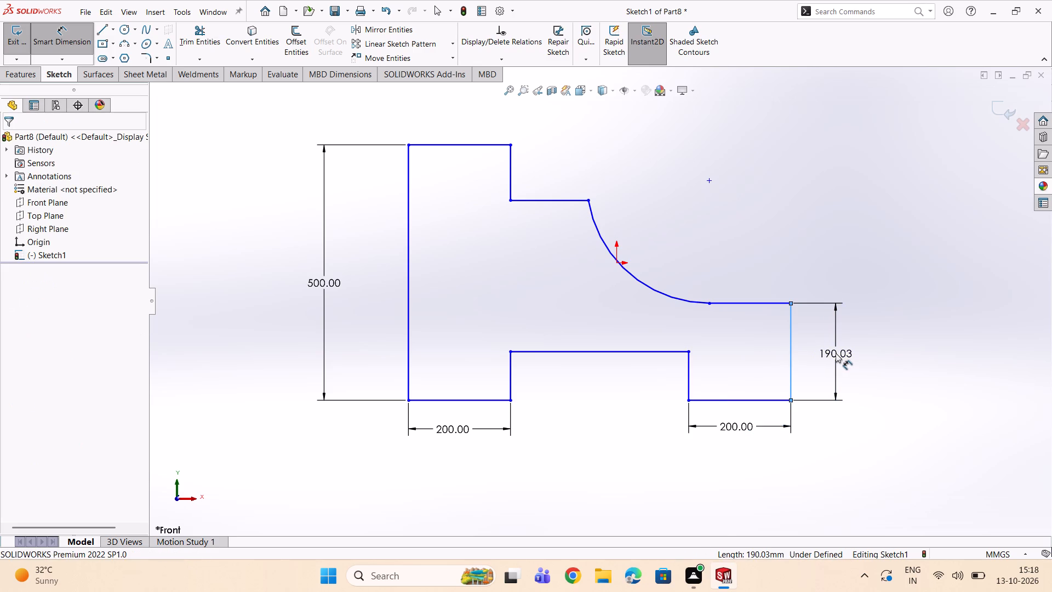
text(200)
key(Return)
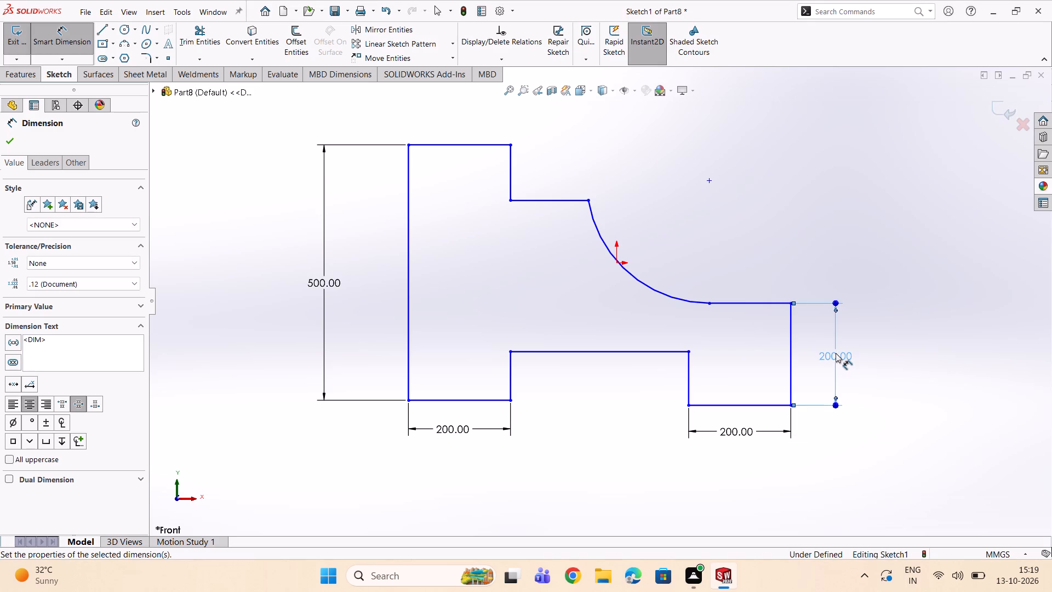
Add a driven dimension across the profile's topmost horizontal edge.
scroll(523, 379, down, 1)
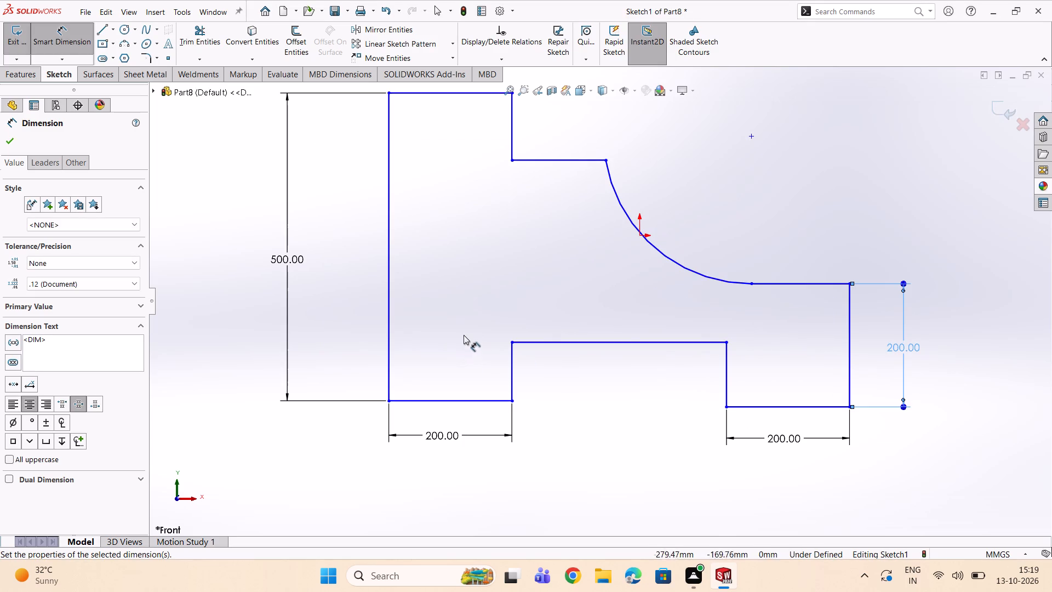
scroll(419, 105, up, 2)
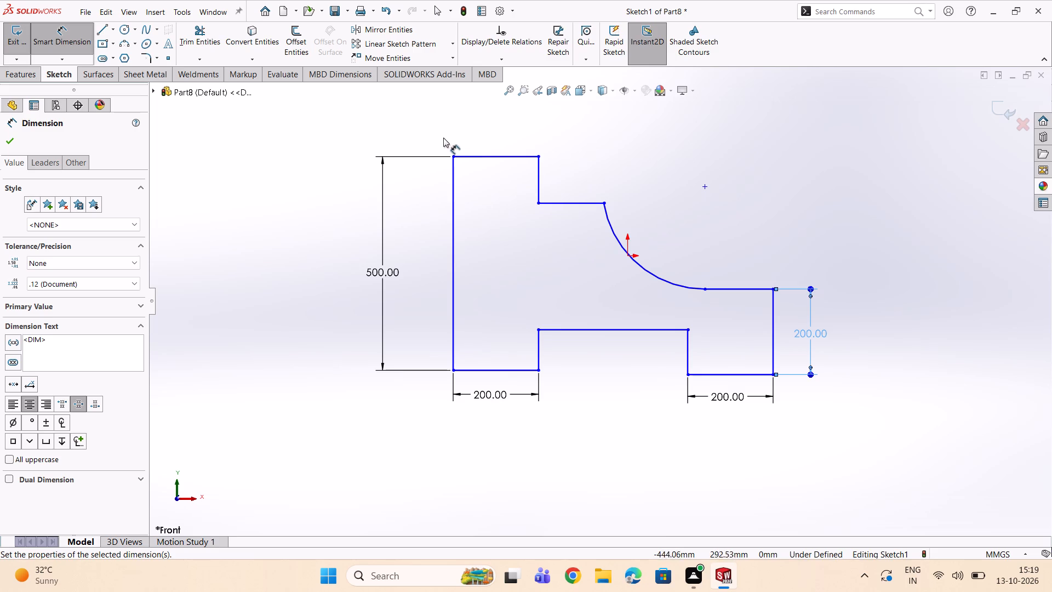
click(468, 155)
click(493, 128)
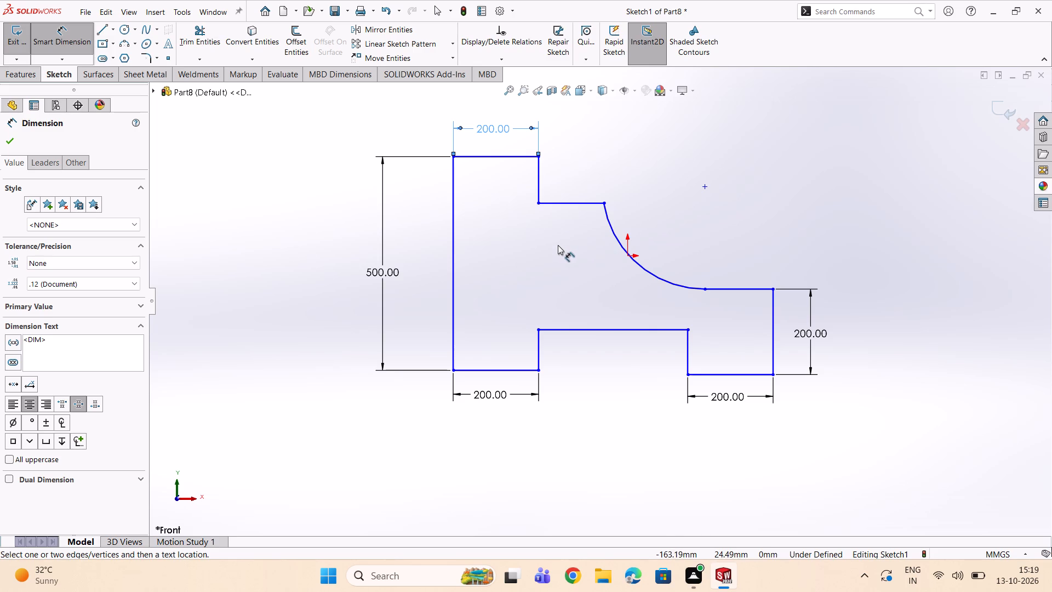
Dimension the upper horizontal ledge, between the top step and the arc, at 200 mm.
click(570, 200)
click(574, 174)
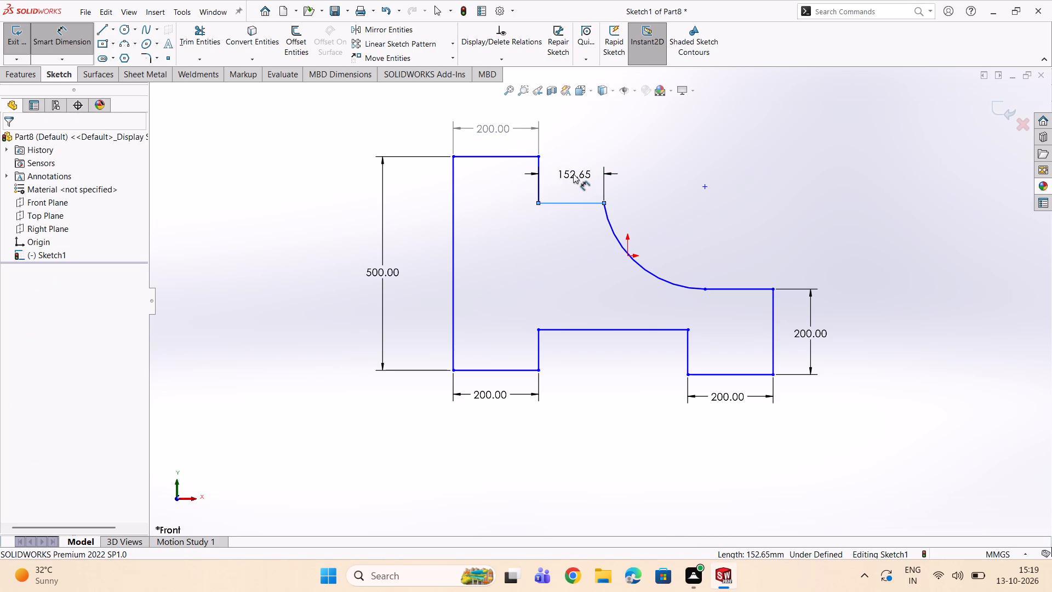
text(200)
key(Return)
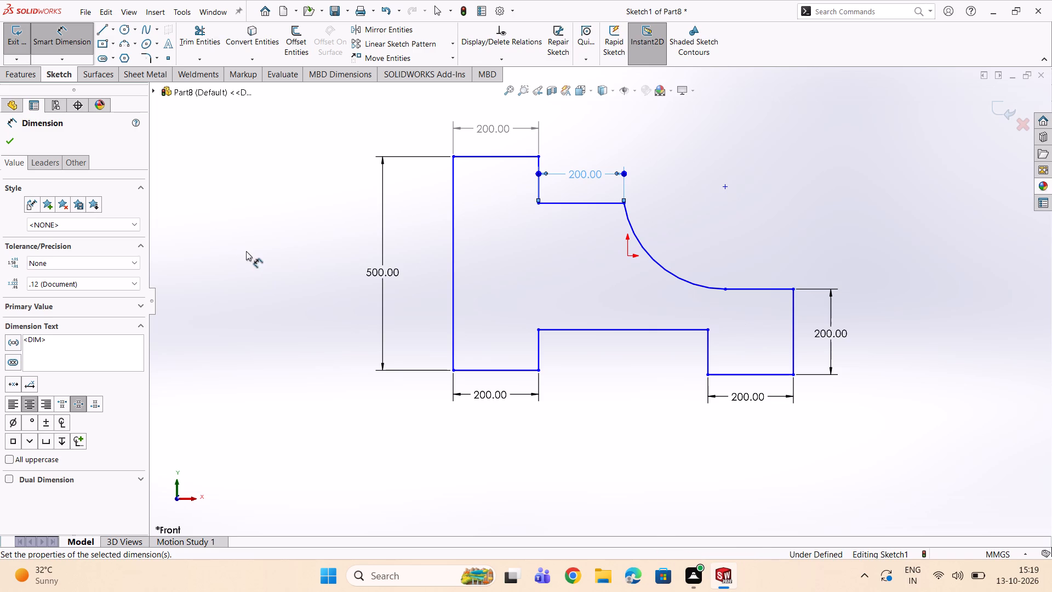
Dimension the overall width between the profile's outer left and right vertical edges at 950 mm.
click(455, 299)
click(794, 358)
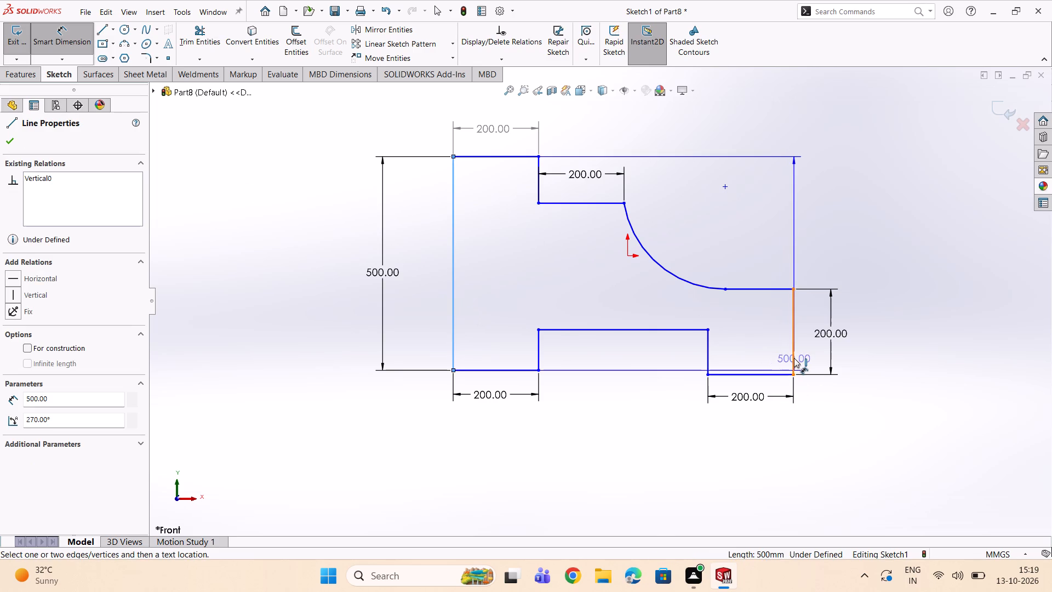
double_click(641, 451)
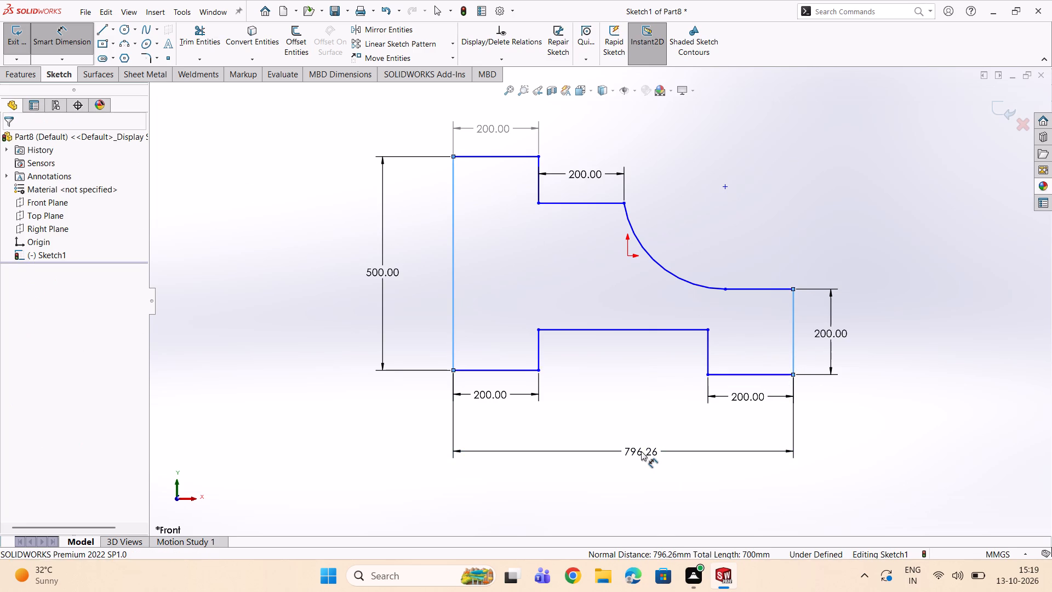
key(9)
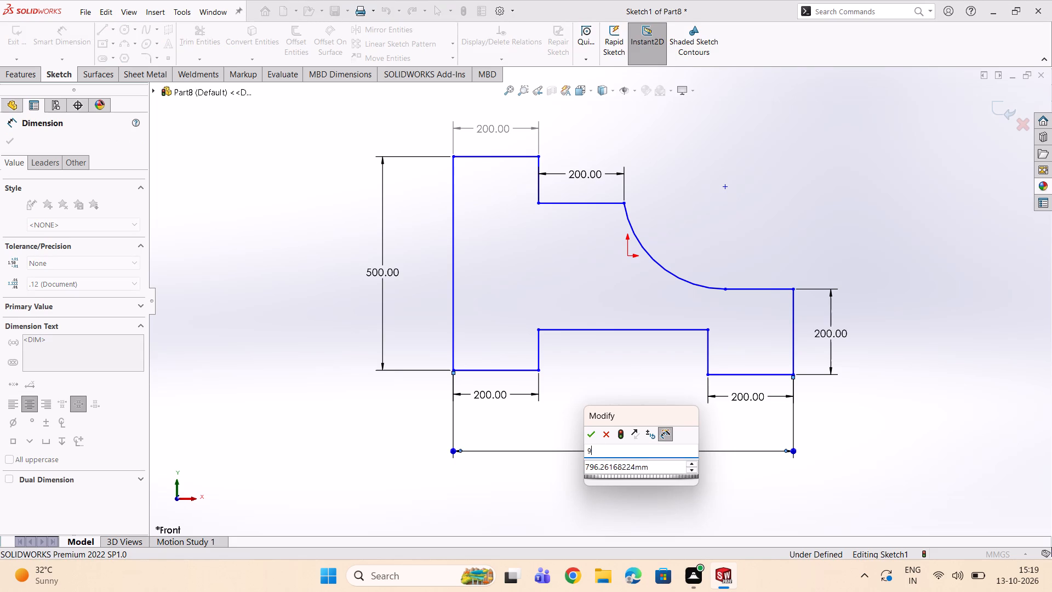
text(50)
key(Return)
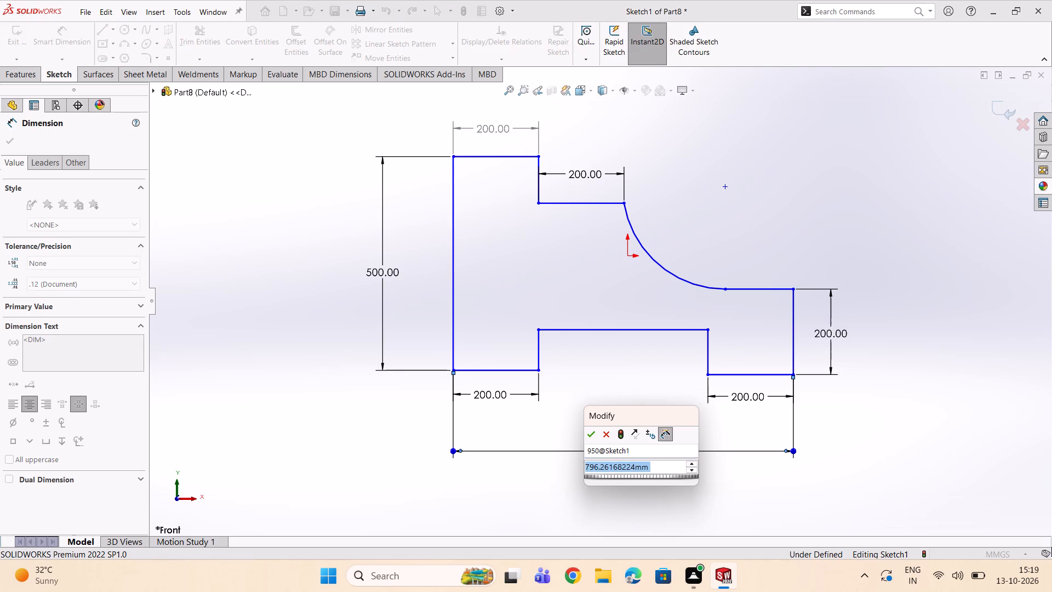
text(950)
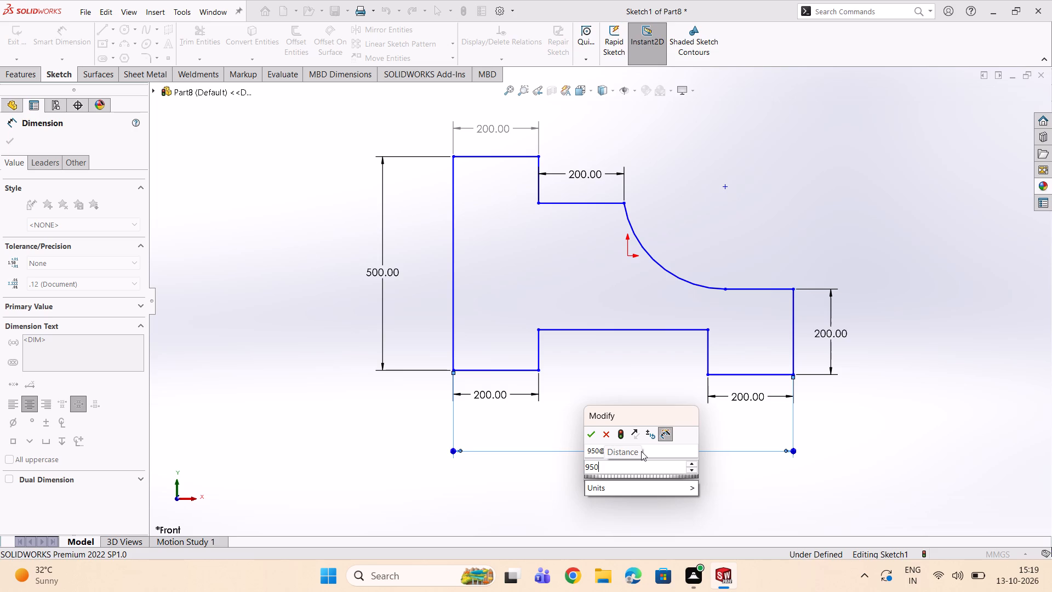
key(Return)
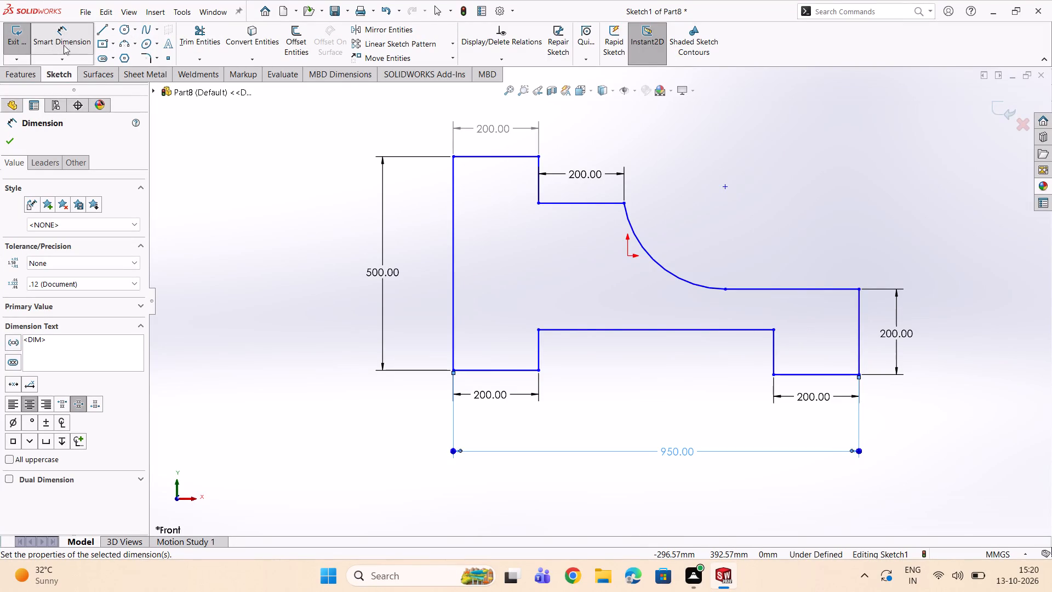
Dimension the concave arc's radius at 380 mm.
click(651, 257)
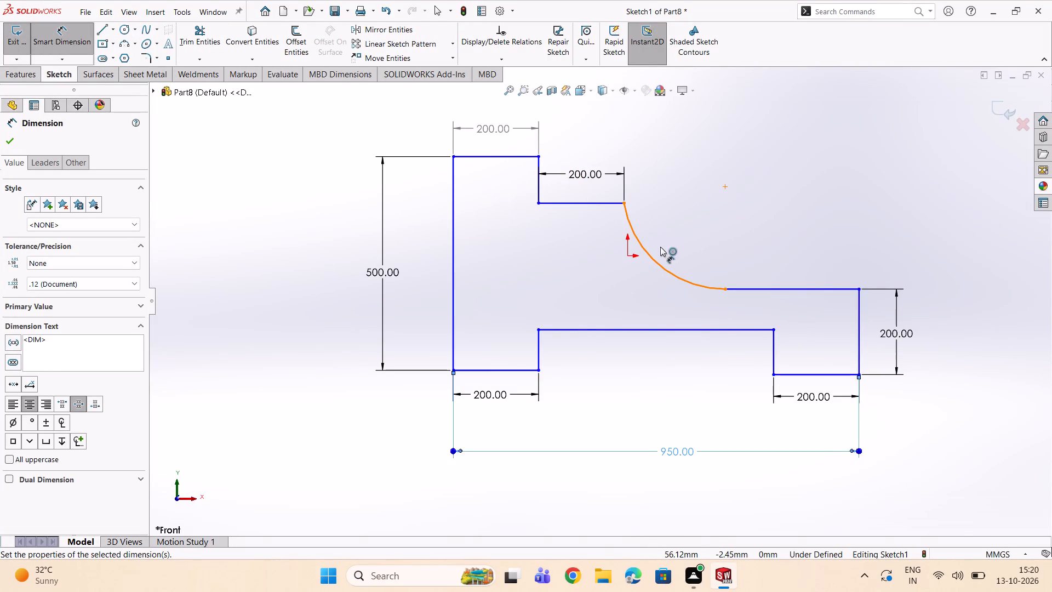
click(701, 217)
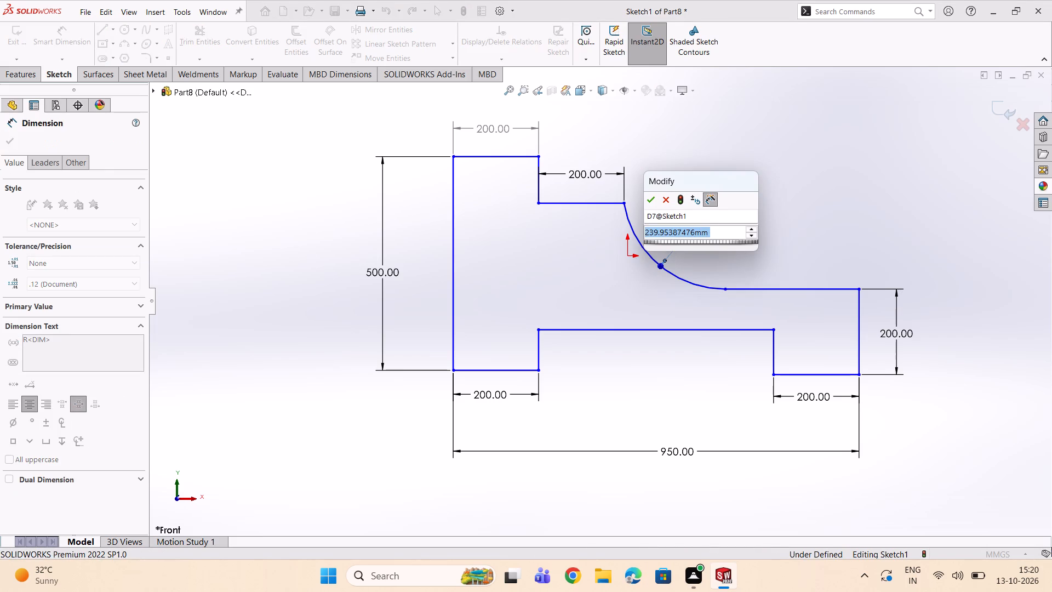
text(38)
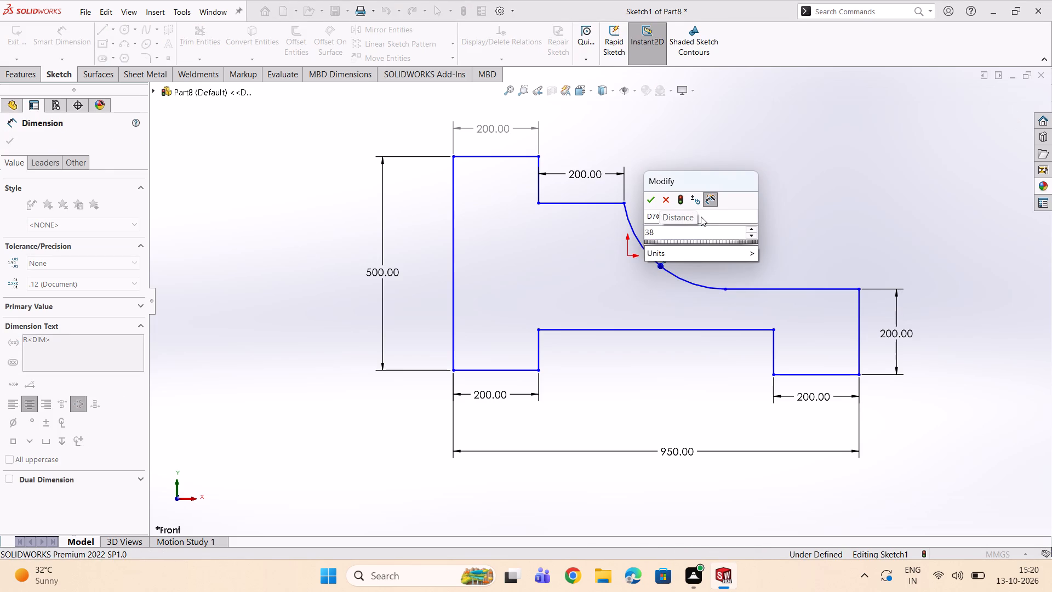
key(0)
key(Return)
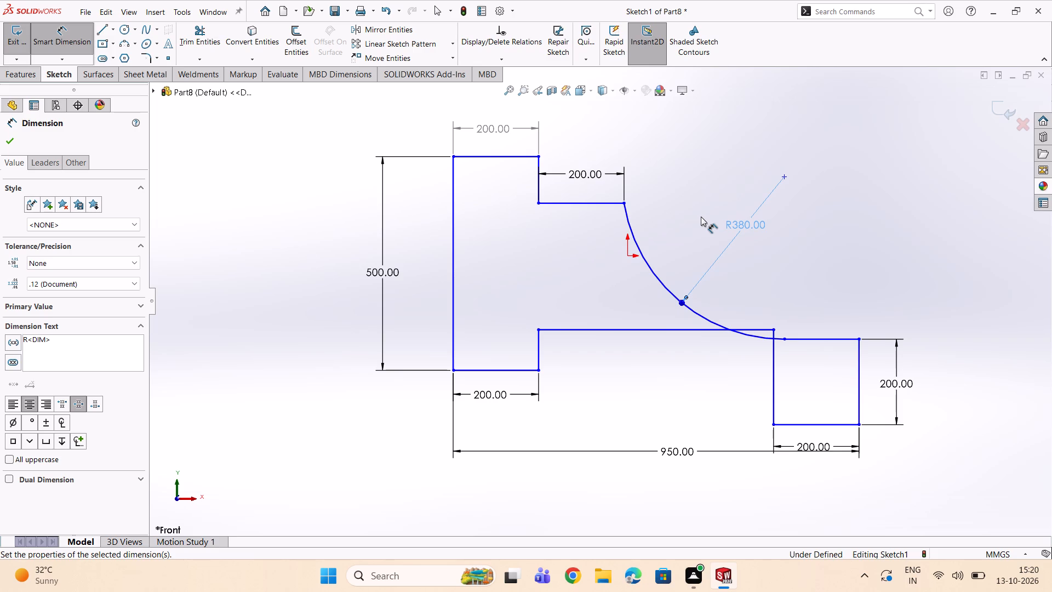
click(9, 138)
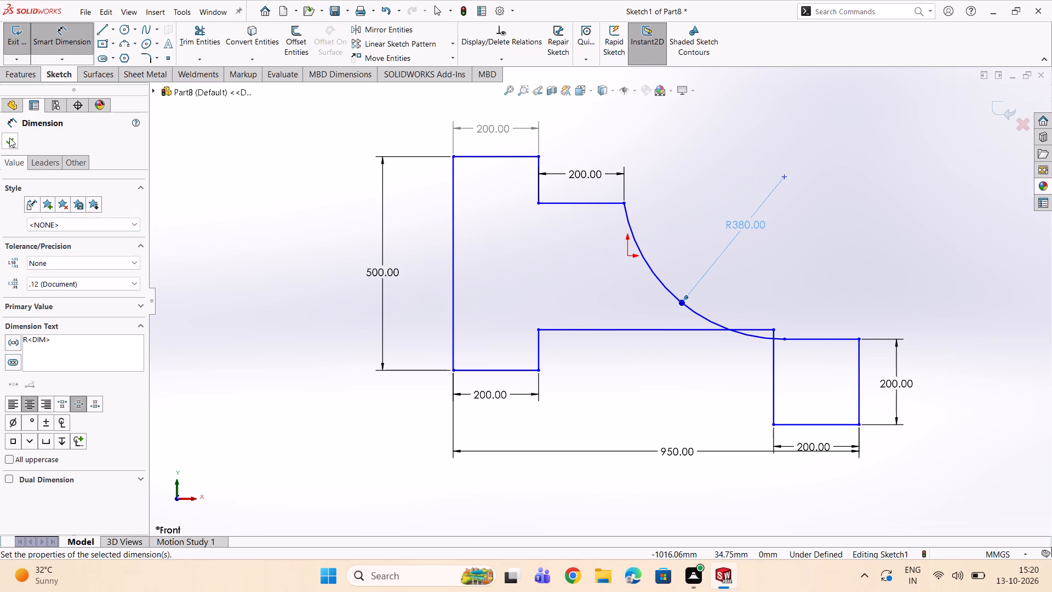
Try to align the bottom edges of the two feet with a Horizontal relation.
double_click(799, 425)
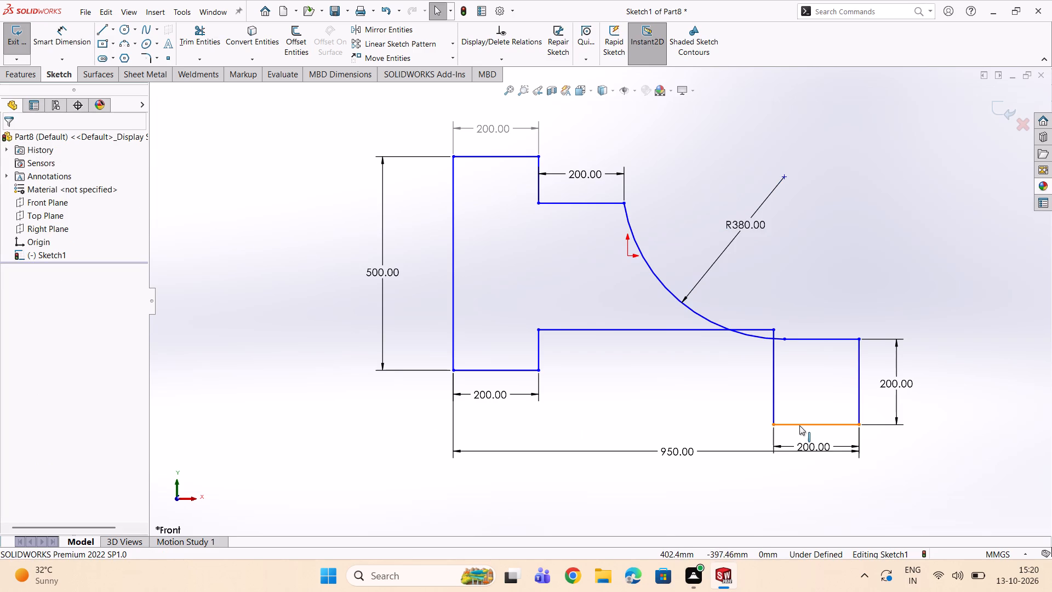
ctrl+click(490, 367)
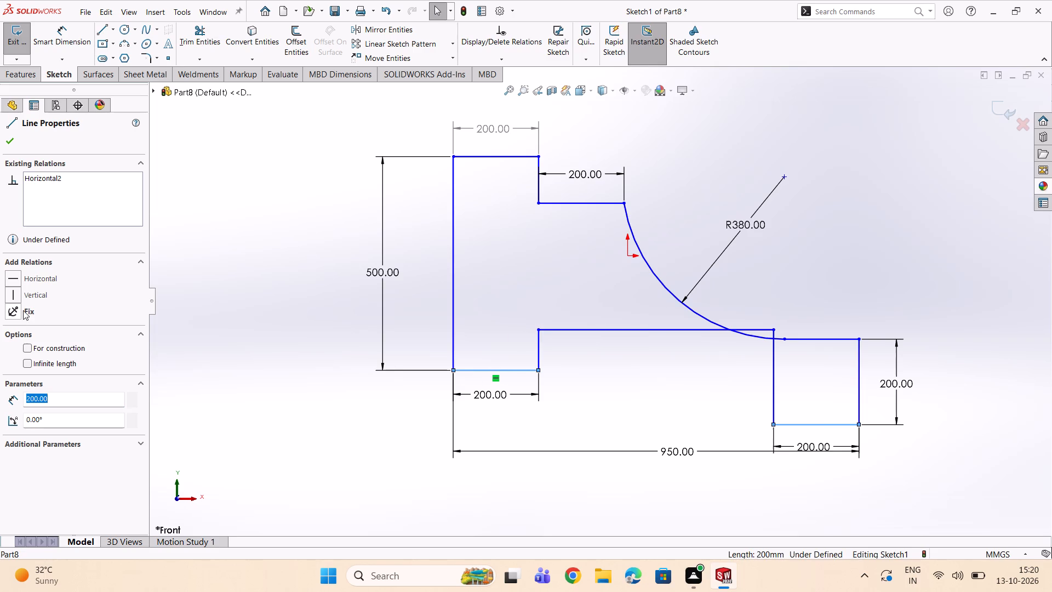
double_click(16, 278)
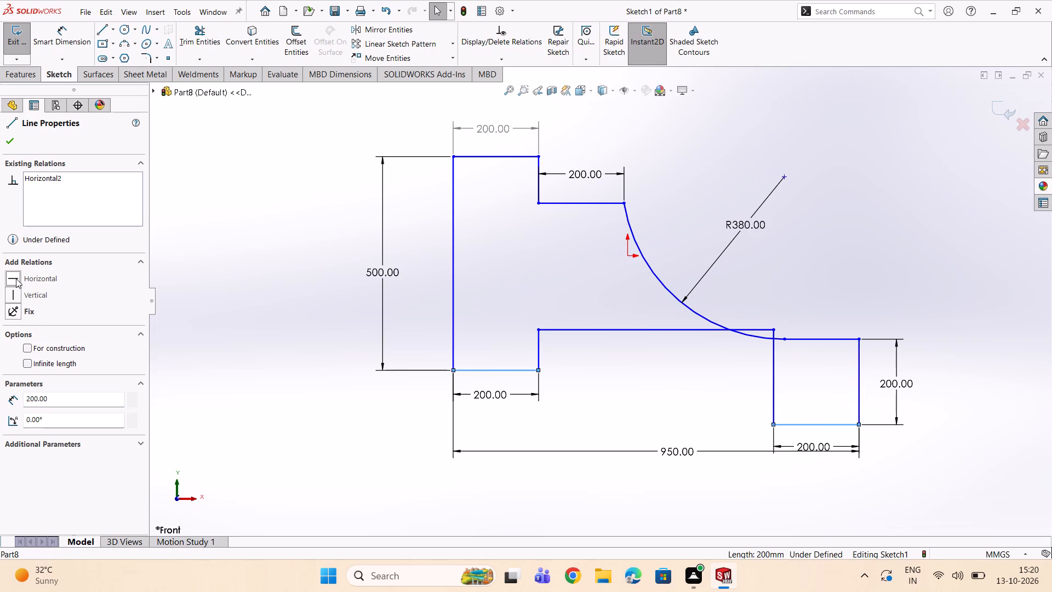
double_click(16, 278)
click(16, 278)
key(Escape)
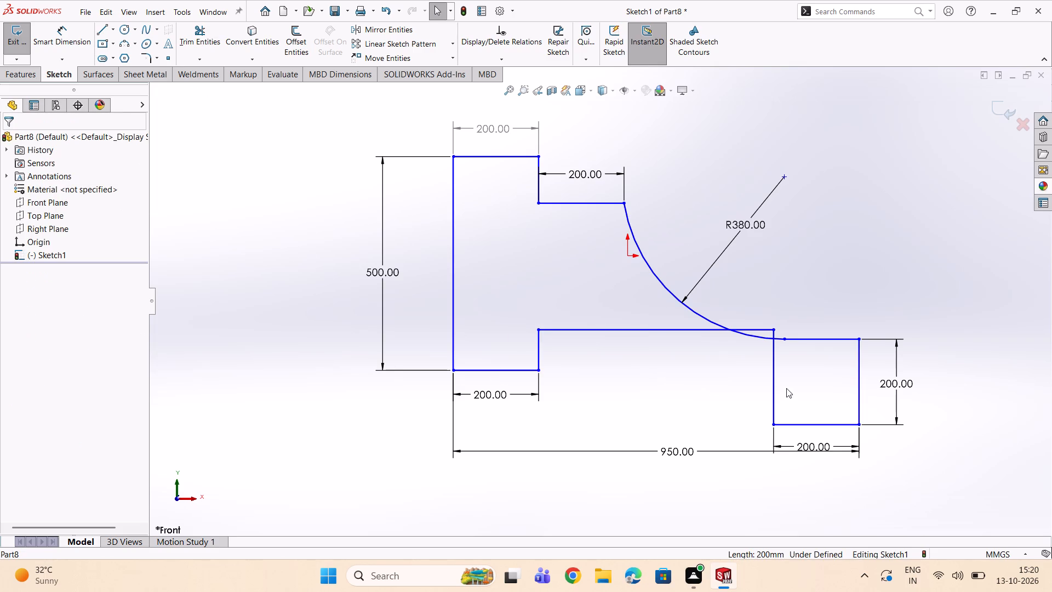
Move the right foot and the arc's lower end upward, leaving the foot's base about 47 mm below the left foot's.
scroll(796, 382, up, 2)
drag(778, 328, 784, 304)
drag(784, 294, 784, 289)
click(784, 289)
Make the bottom edges of the left and right feet collinear.
scroll(744, 352, down, 1)
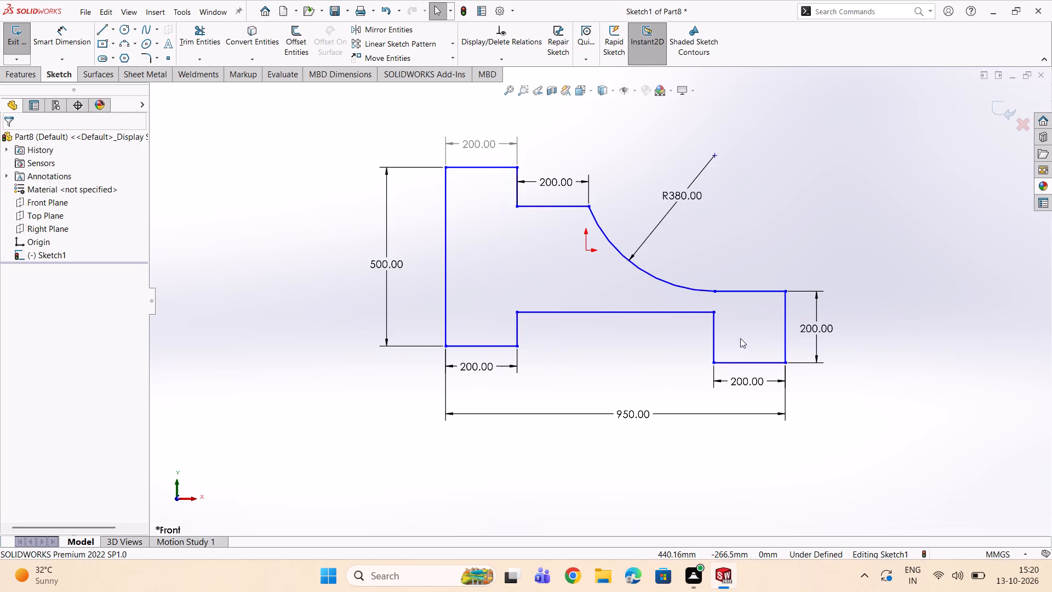
scroll(732, 327, down, 3)
scroll(716, 341, up, 1)
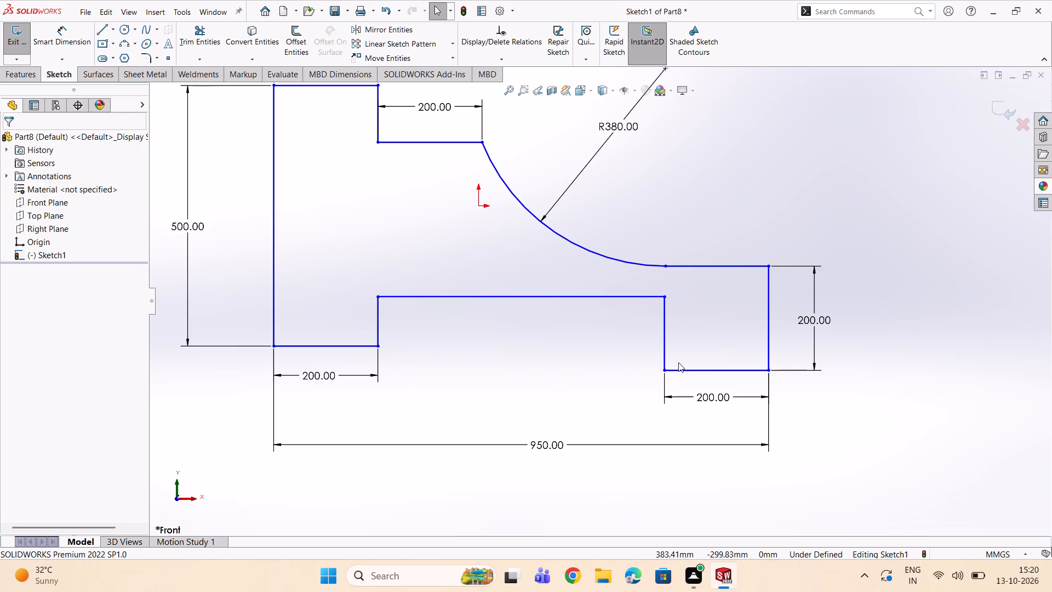
ctrl+click(361, 345)
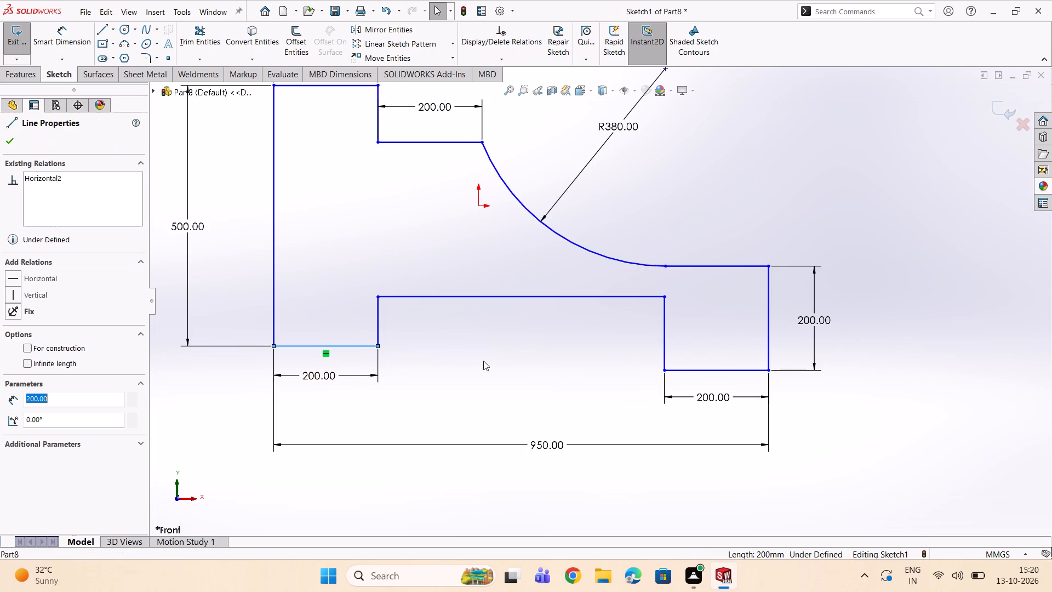
ctrl+click(687, 372)
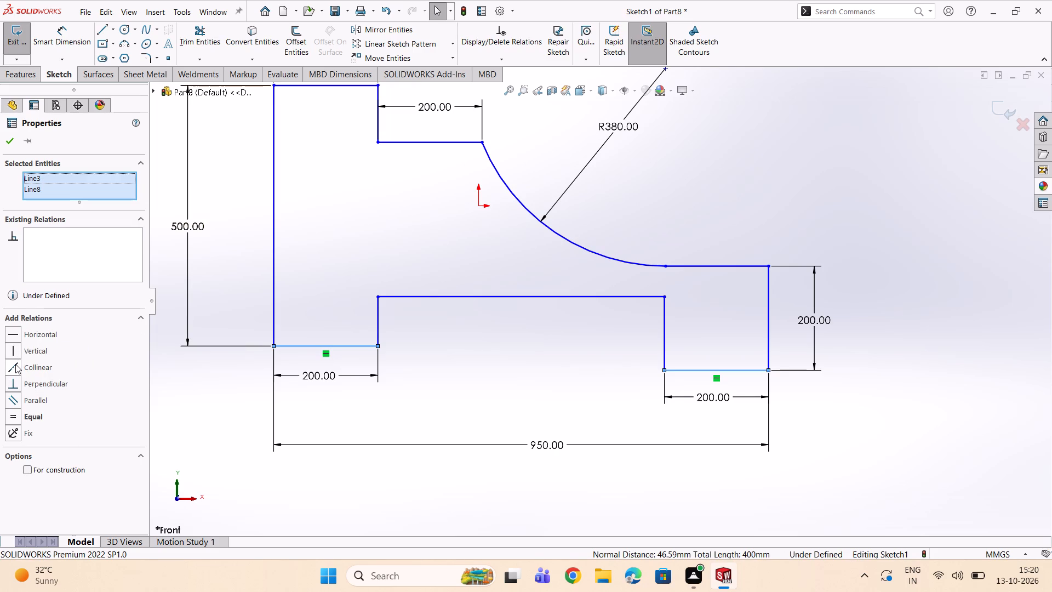
click(15, 364)
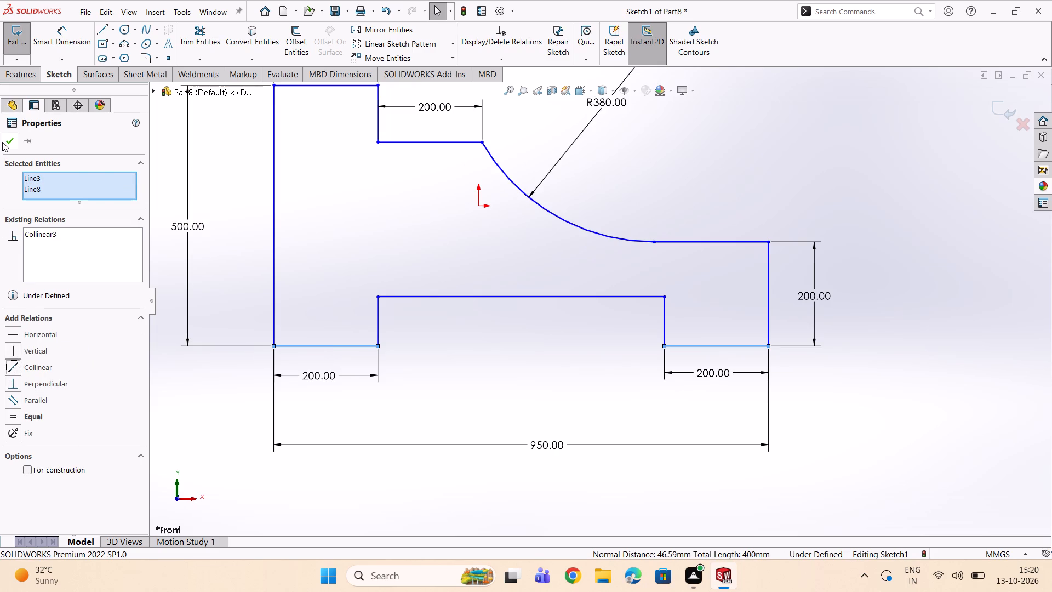
click(2, 142)
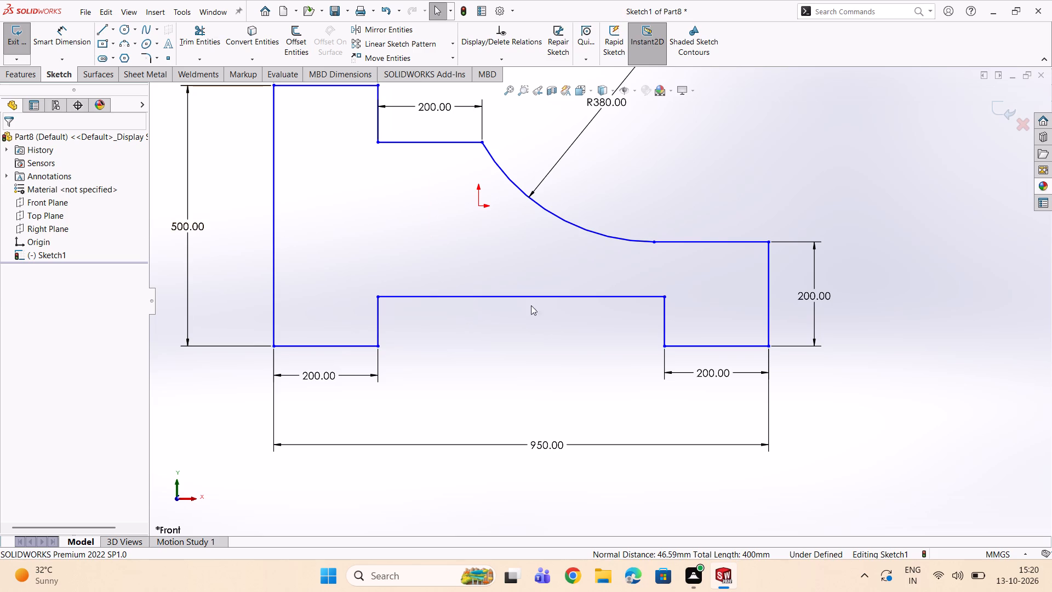
Fillet the two upper inside corners of the bottom recess between the feet with a 40 mm radius.
click(150, 59)
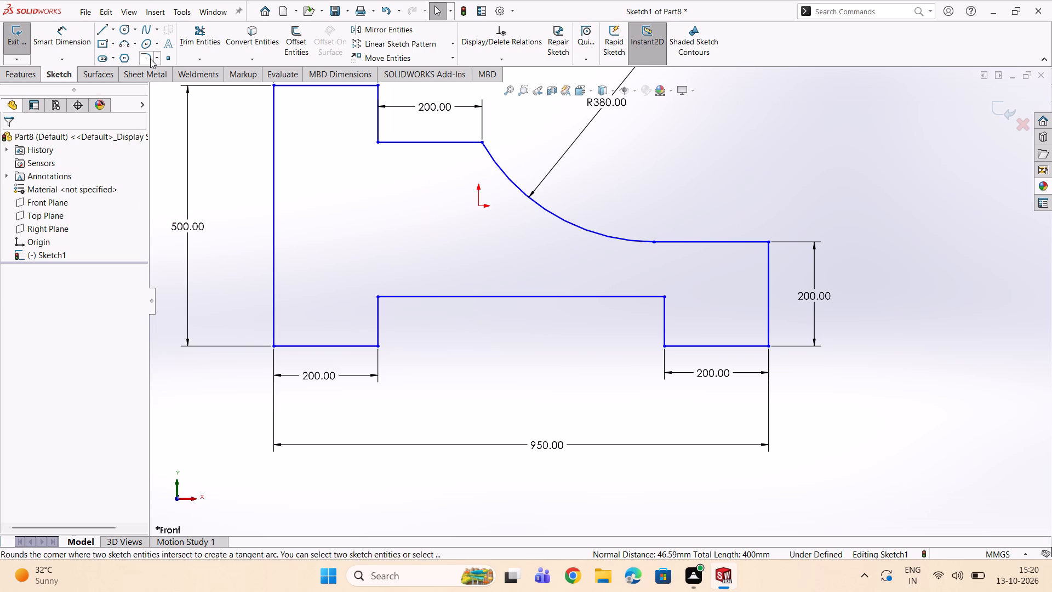
text(40)
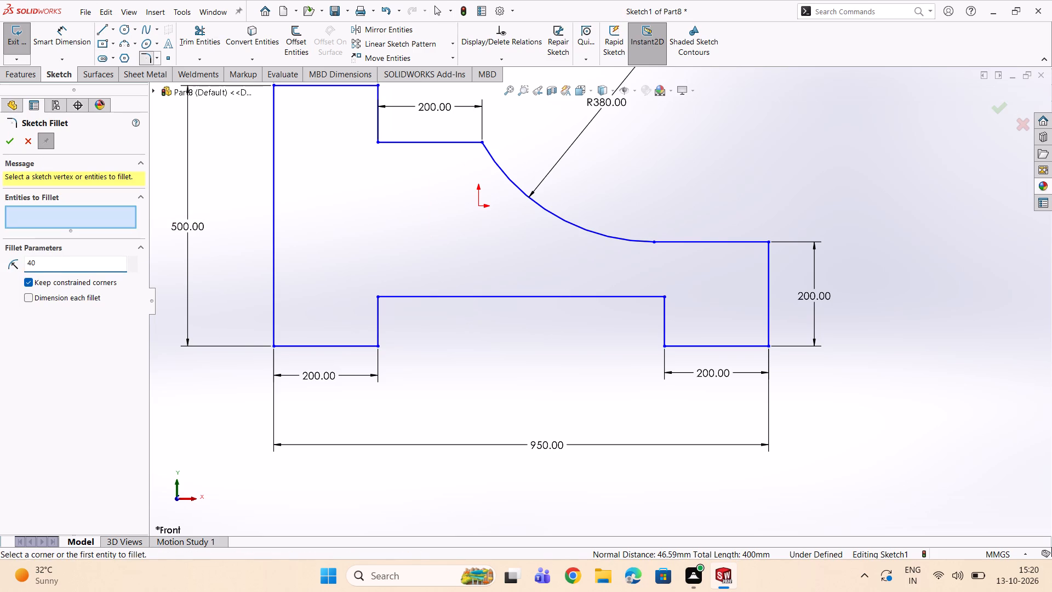
key(Return)
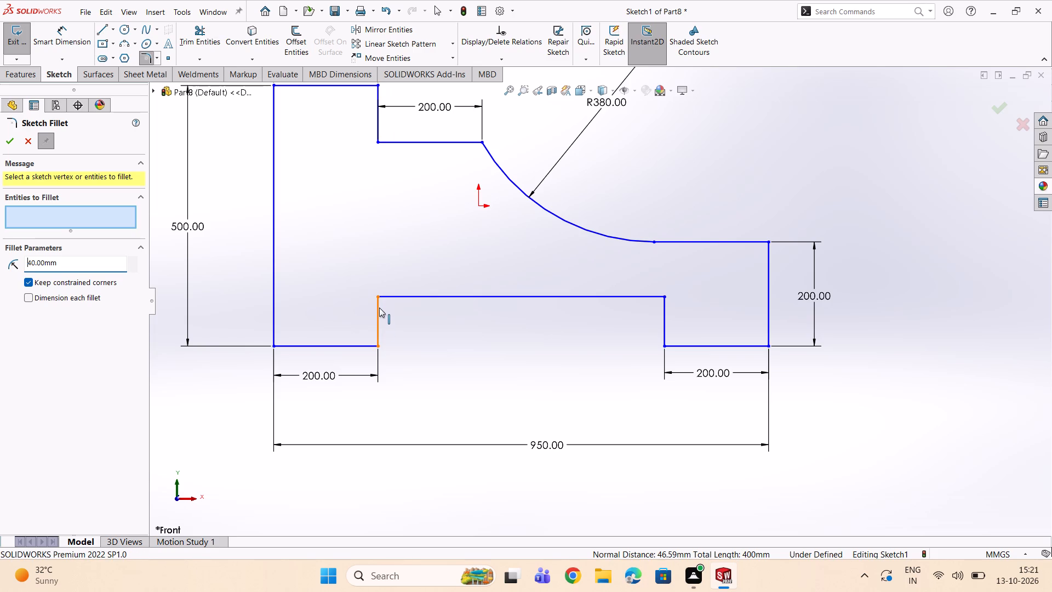
click(380, 296)
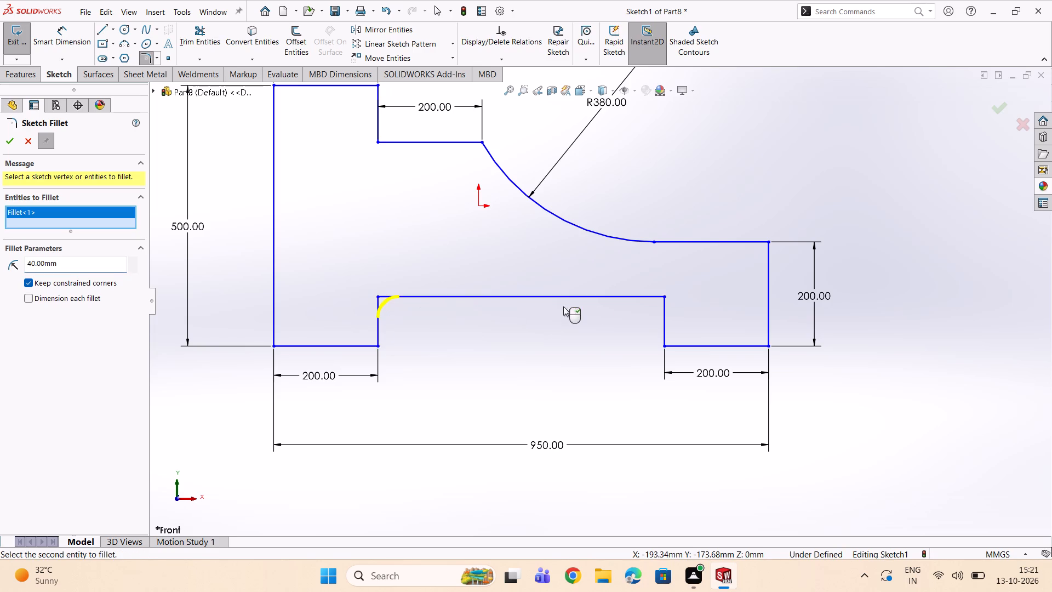
double_click(665, 298)
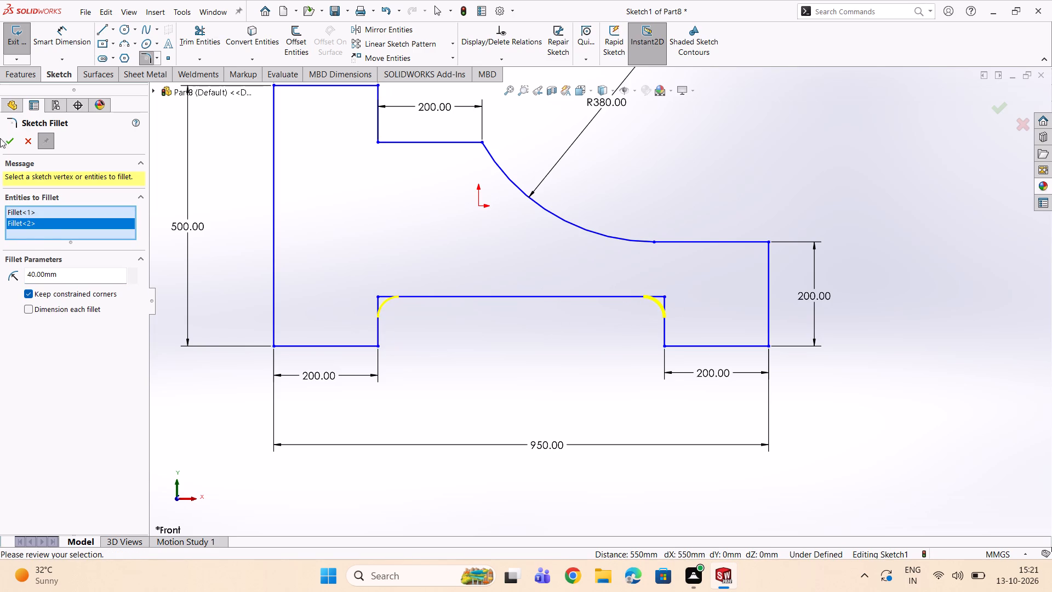
double_click(12, 143)
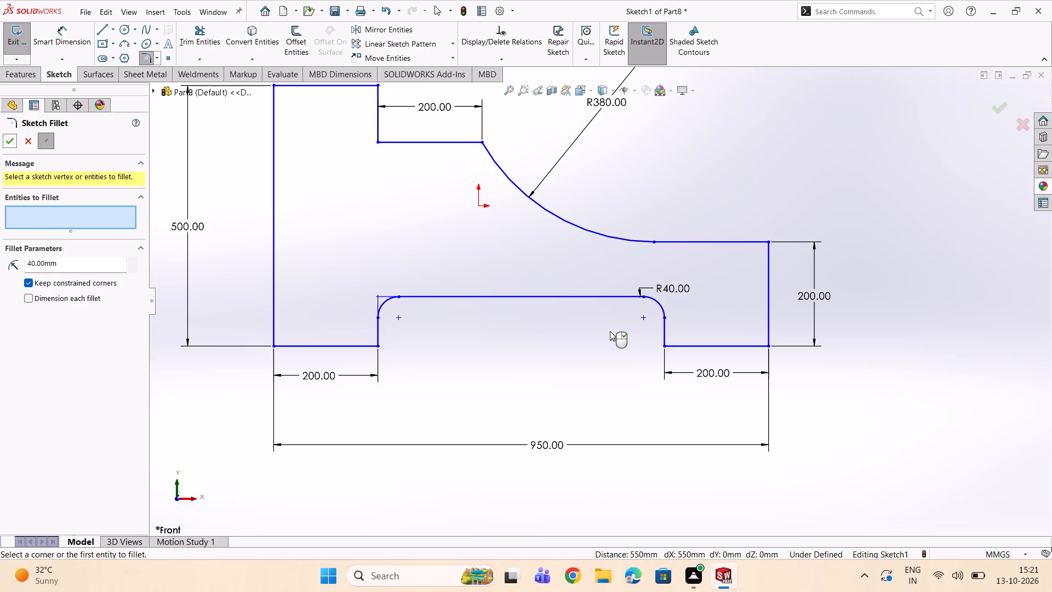
Apply 20 mm sketch fillets to the profile's nine other corners, including the arc's upper end but not its lower end.
key(2)
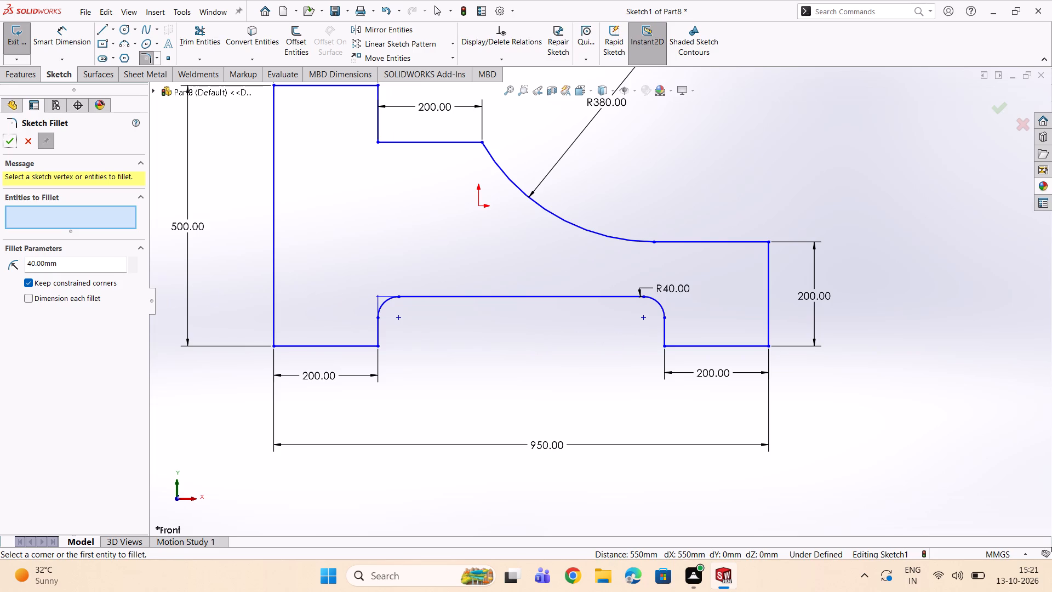
click(78, 269)
triple_click(78, 269)
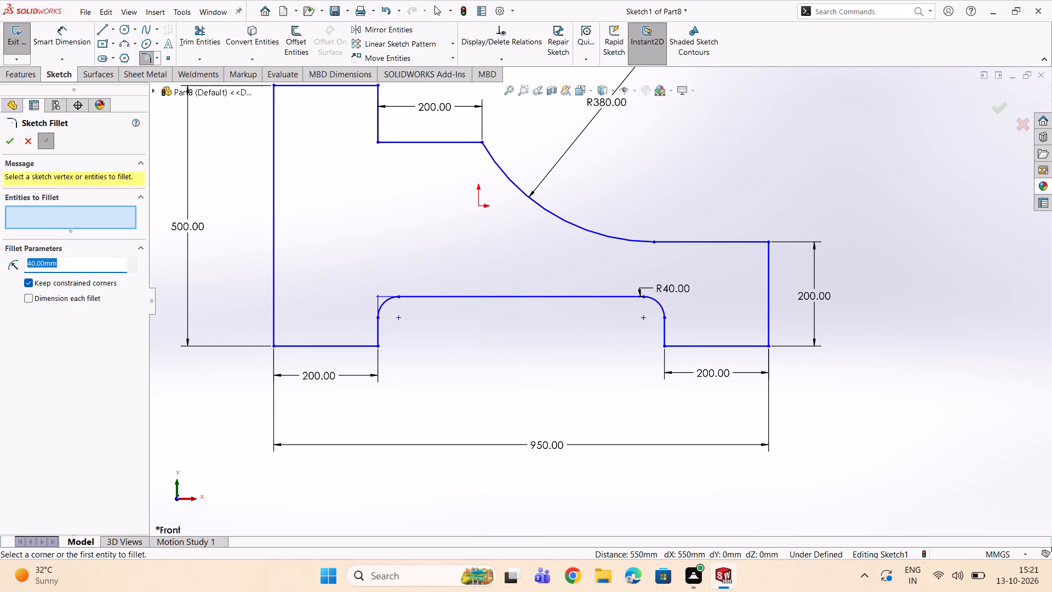
text(20)
key(Return)
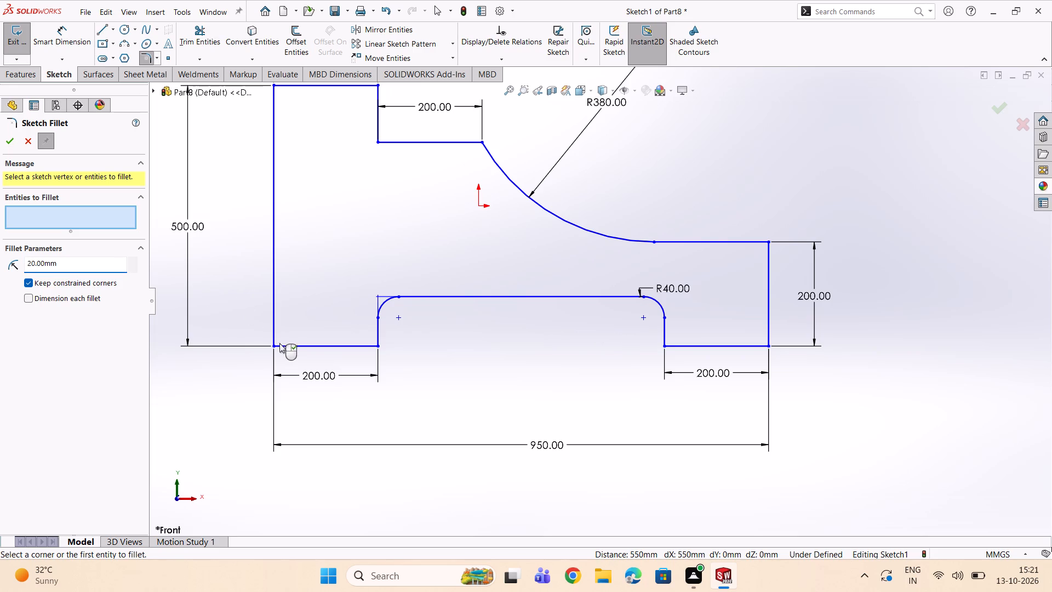
click(275, 346)
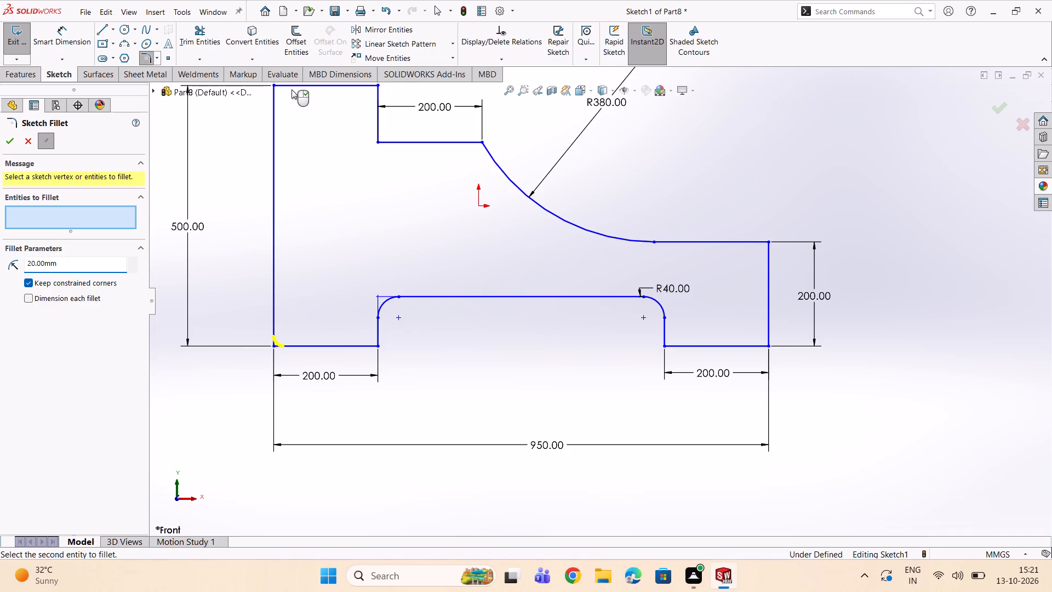
scroll(291, 89, down, 2)
click(298, 106)
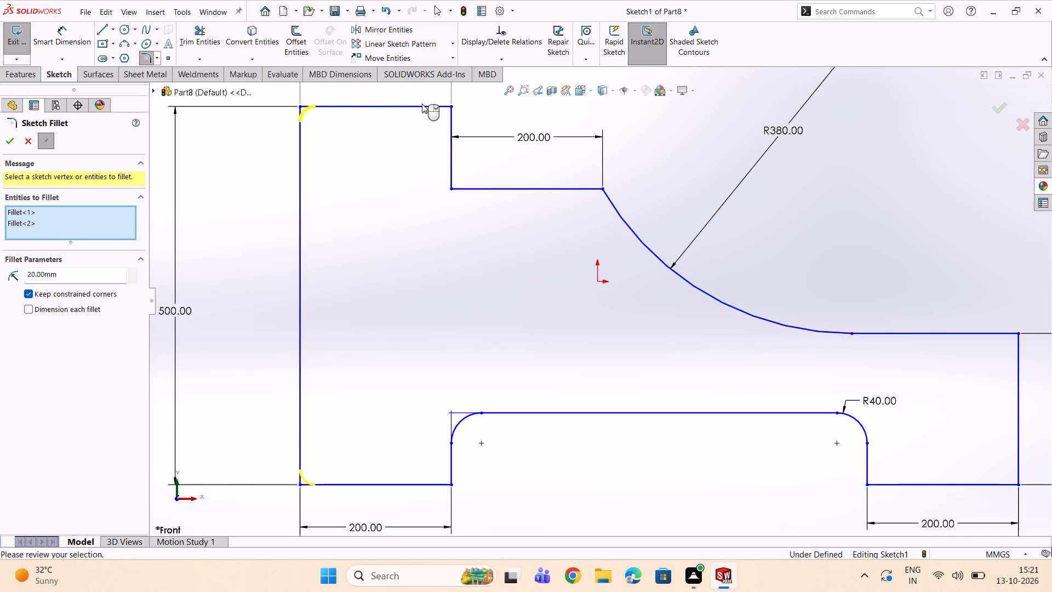
click(453, 107)
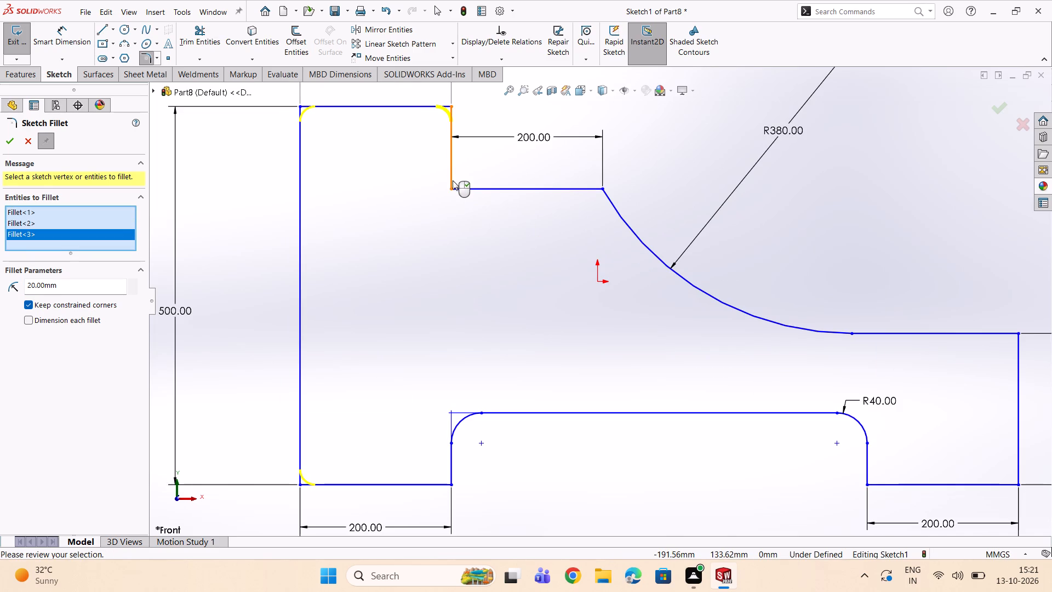
click(450, 187)
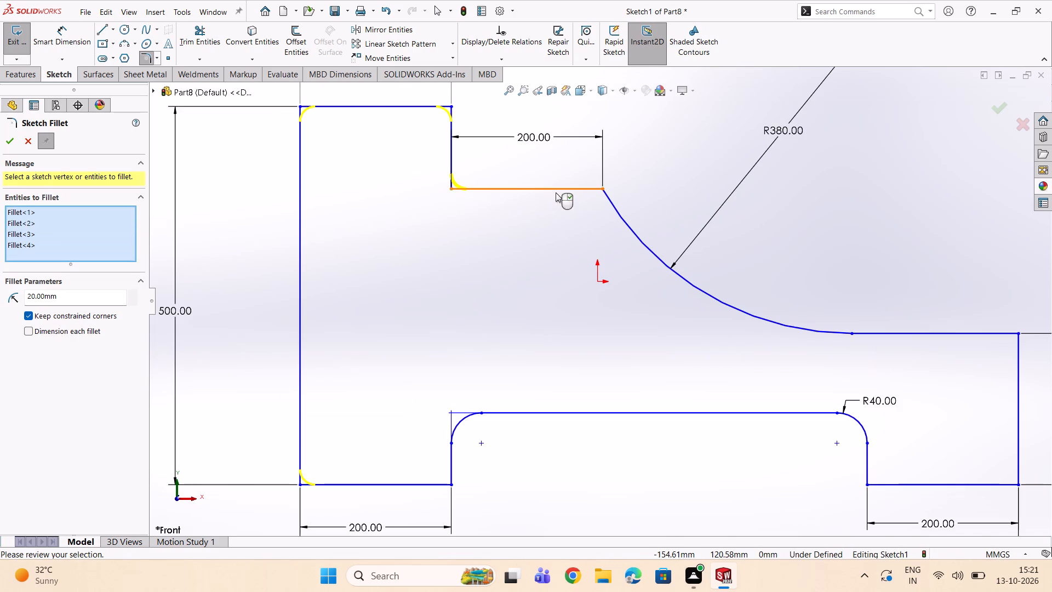
click(602, 189)
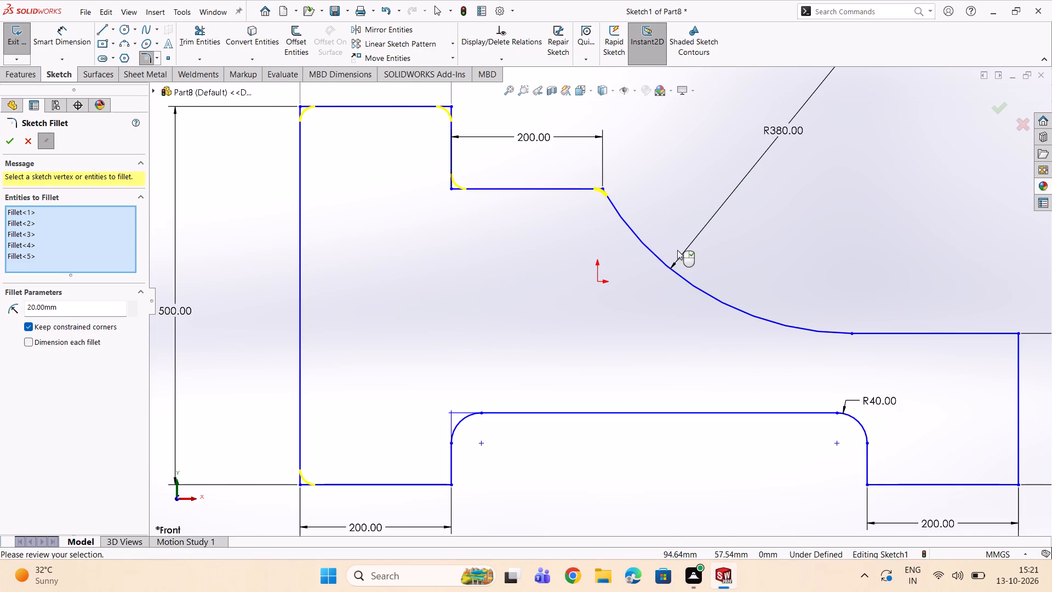
scroll(677, 250, up, 2)
scroll(754, 316, down, 2)
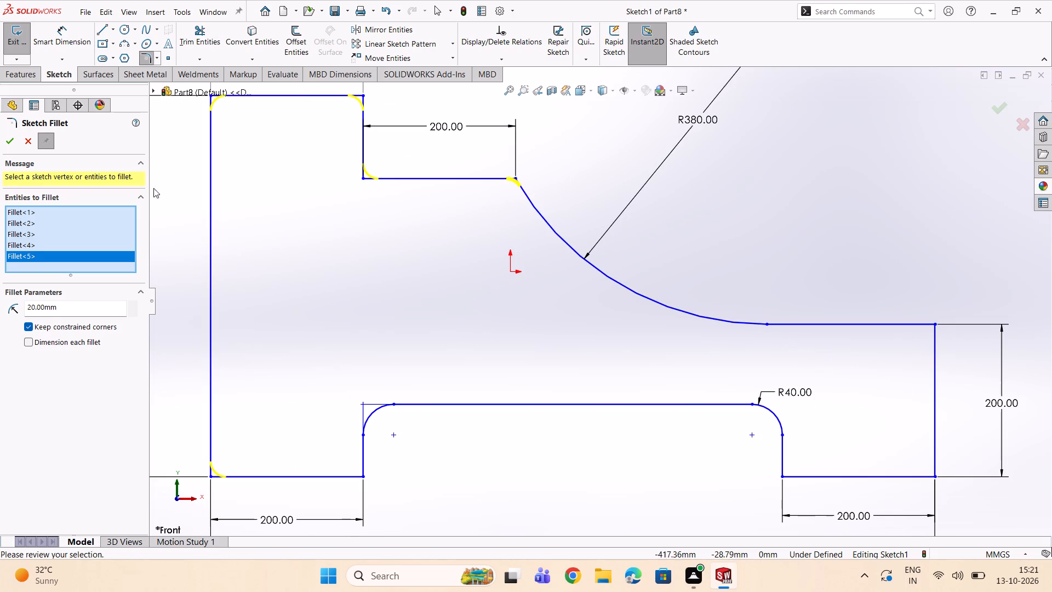
double_click(935, 322)
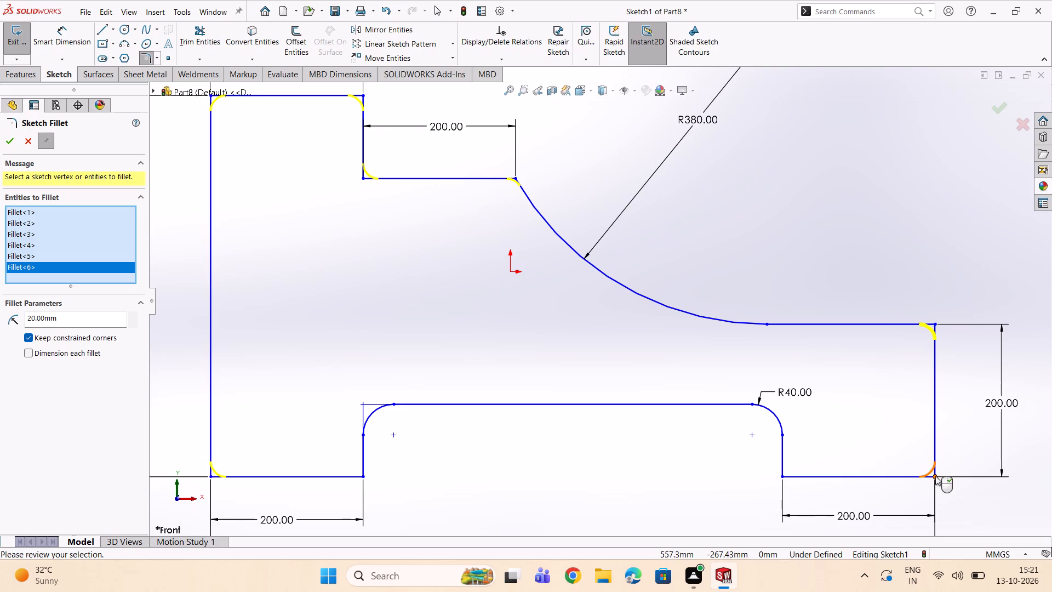
click(935, 476)
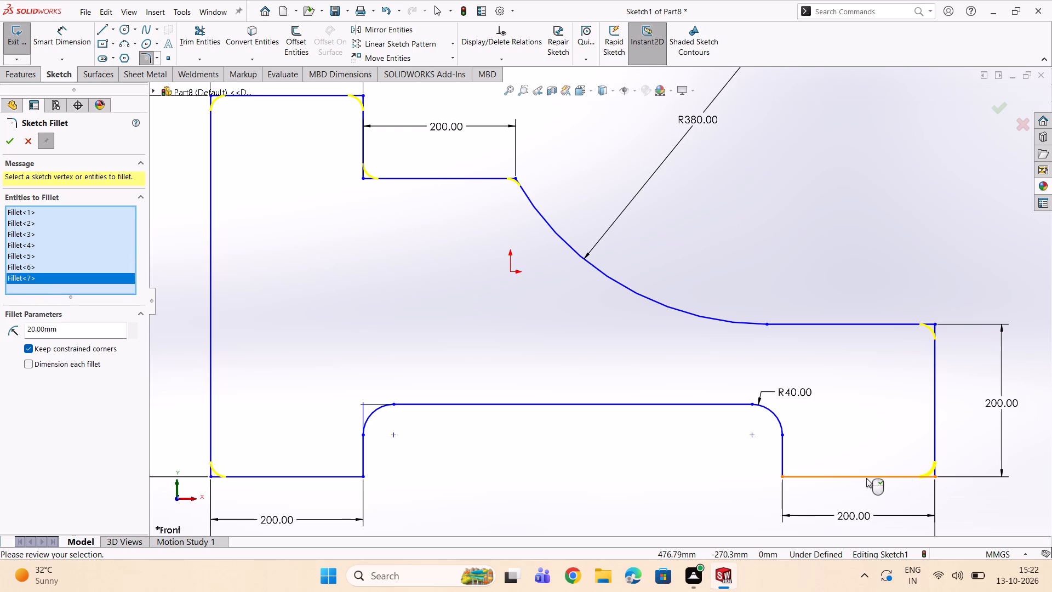
click(781, 476)
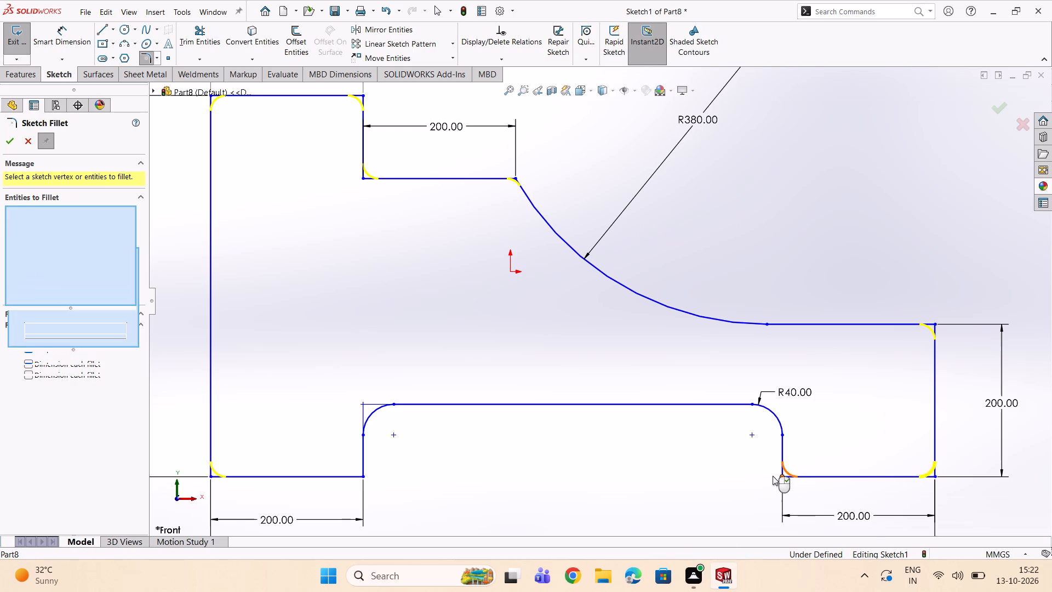
click(364, 476)
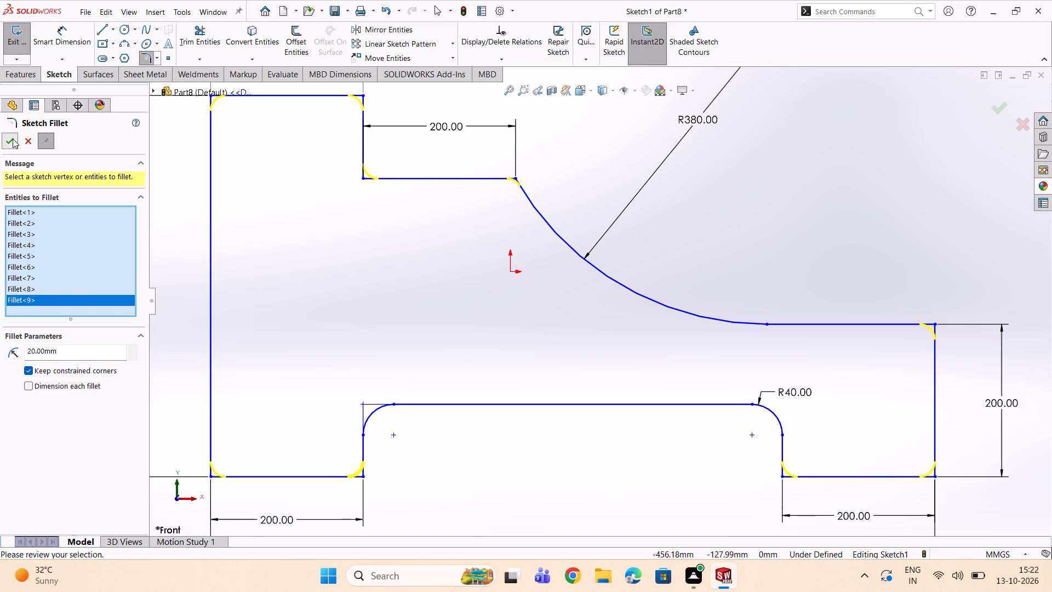
click(13, 139)
scroll(449, 294, up, 2)
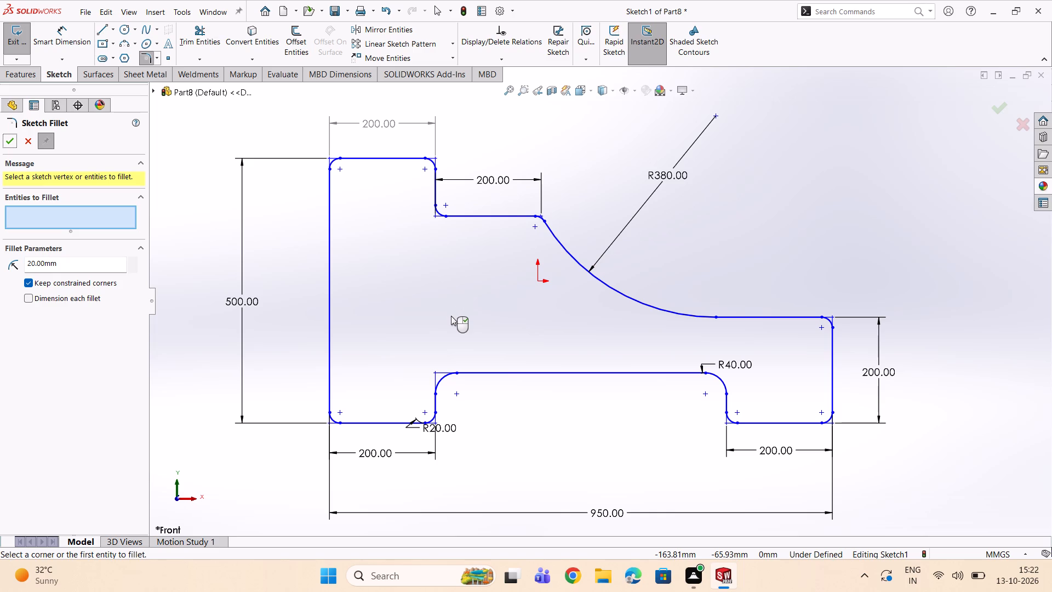
double_click(7, 142)
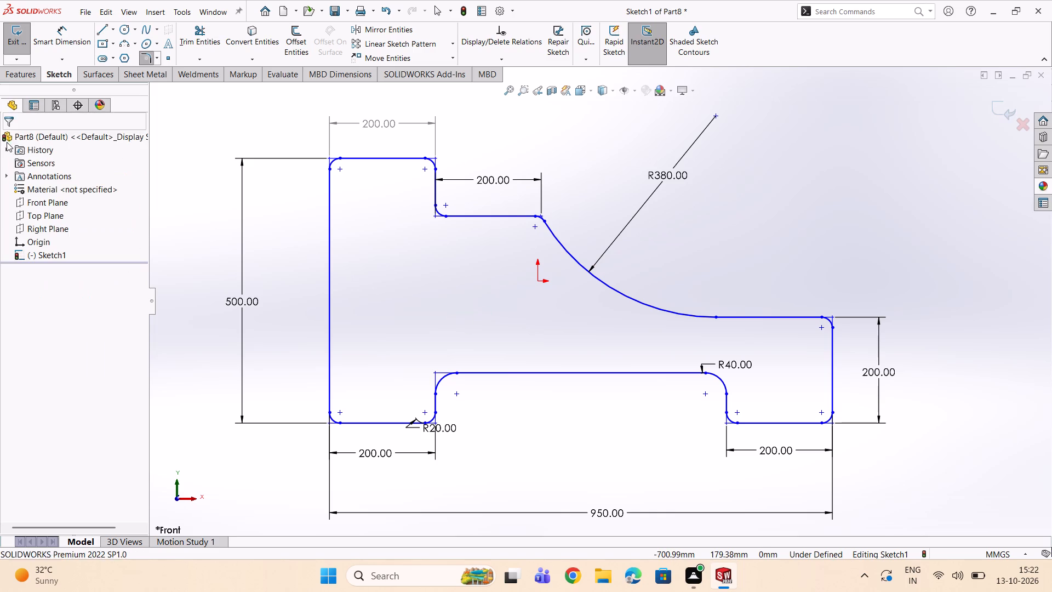
Sketch two vertically aligned circles in the left block, the upper about 21.5 mm and the lower about 22.6 mm in radius.
double_click(121, 31)
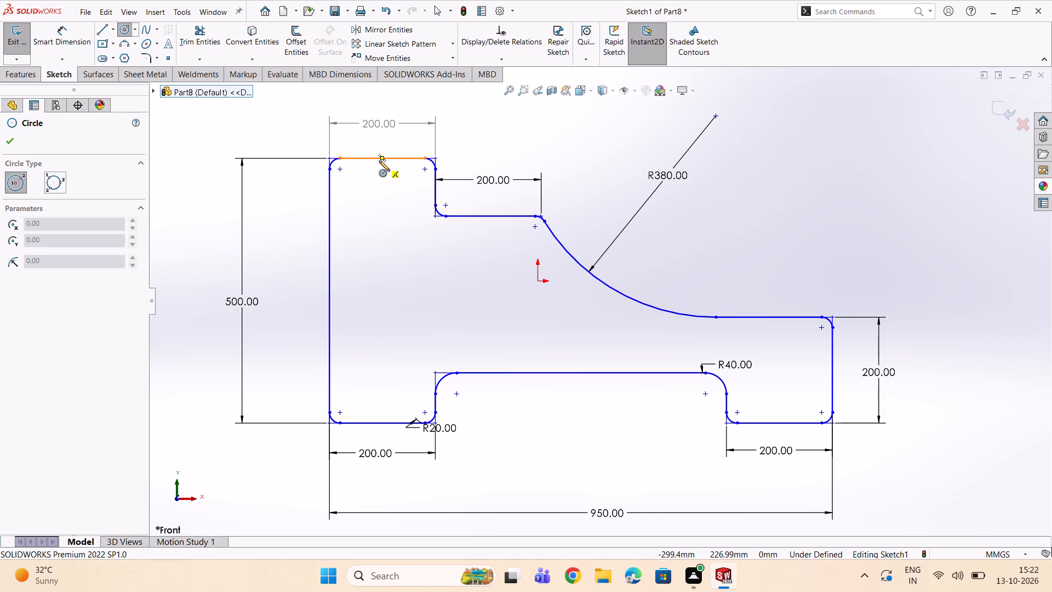
click(383, 224)
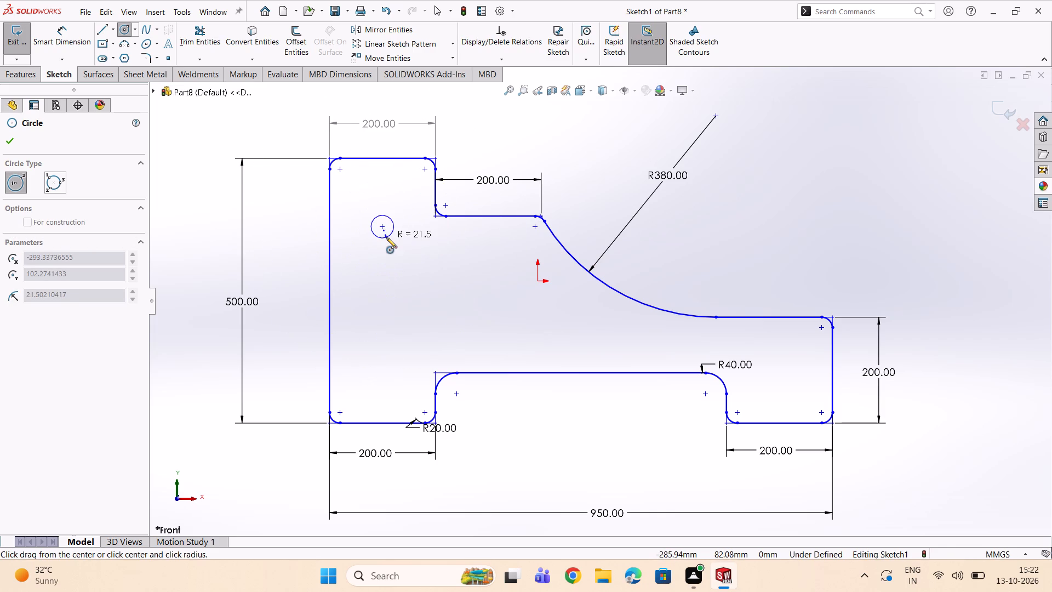
click(386, 237)
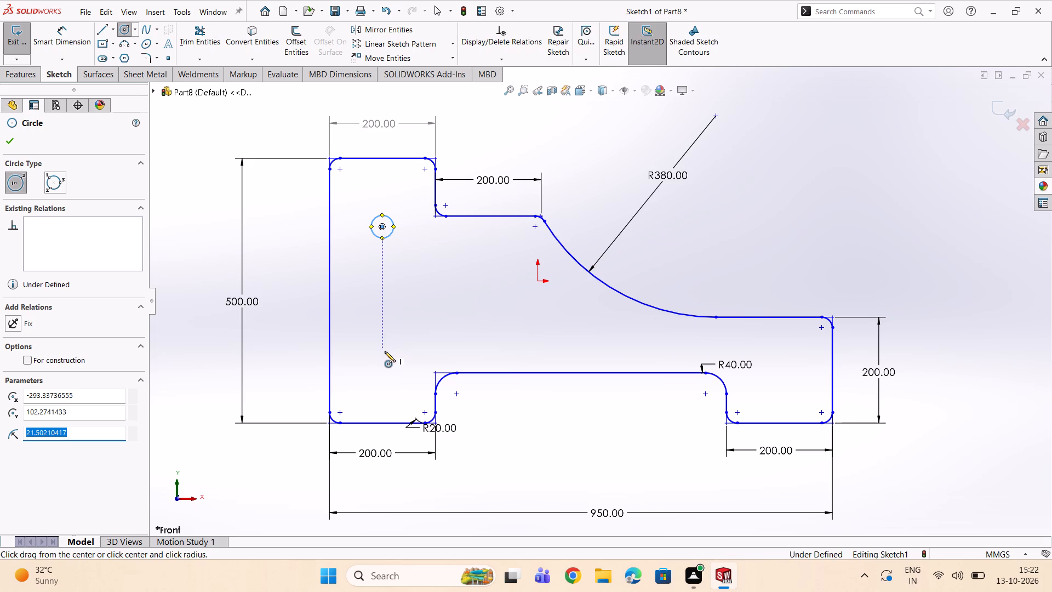
click(382, 361)
click(372, 367)
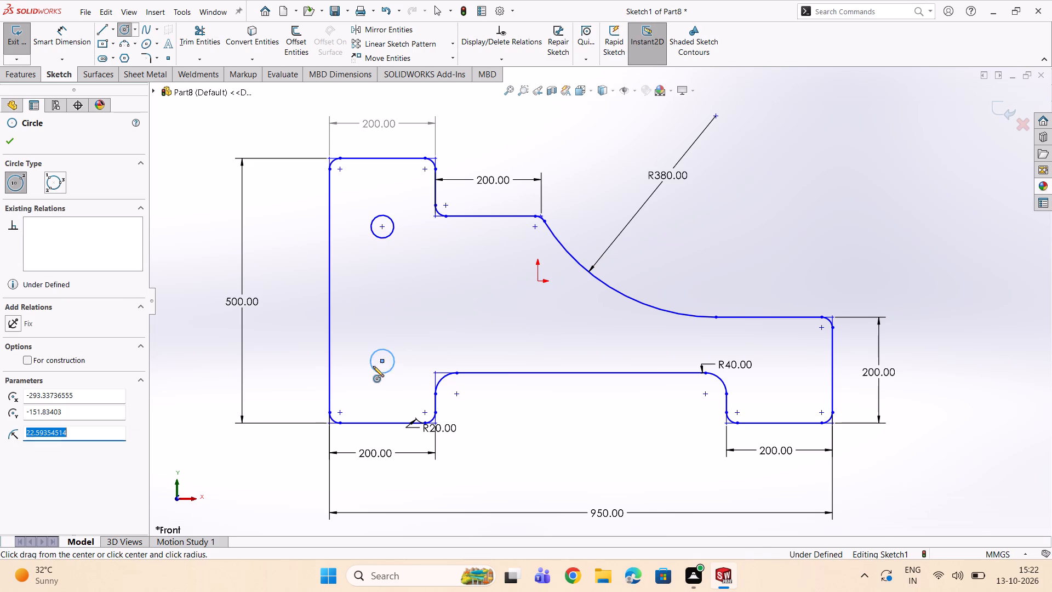
Dimension the upper circle's centre 100 mm below the left block's top edge.
double_click(50, 31)
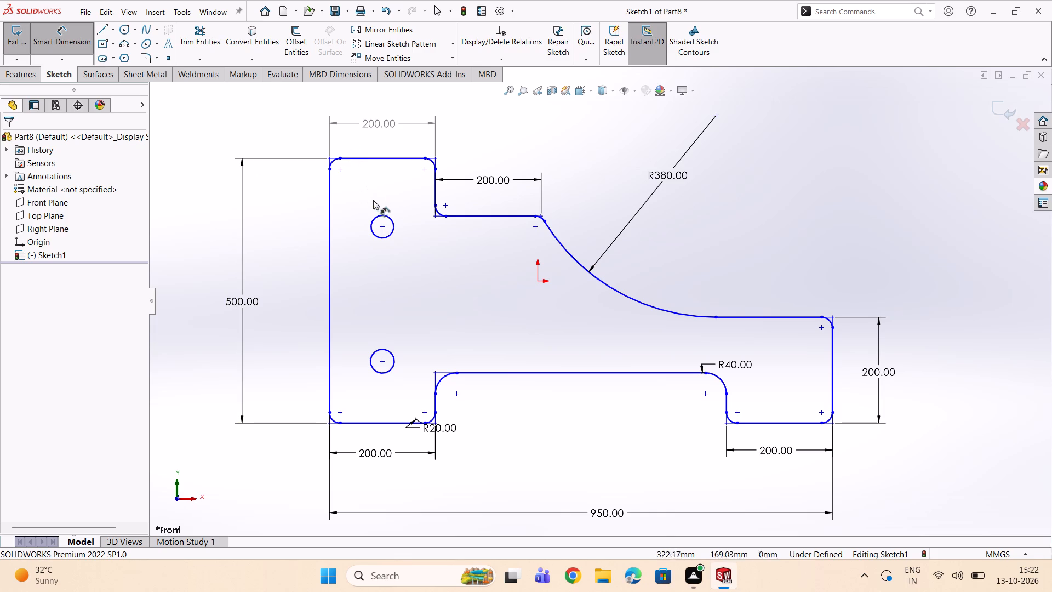
double_click(383, 226)
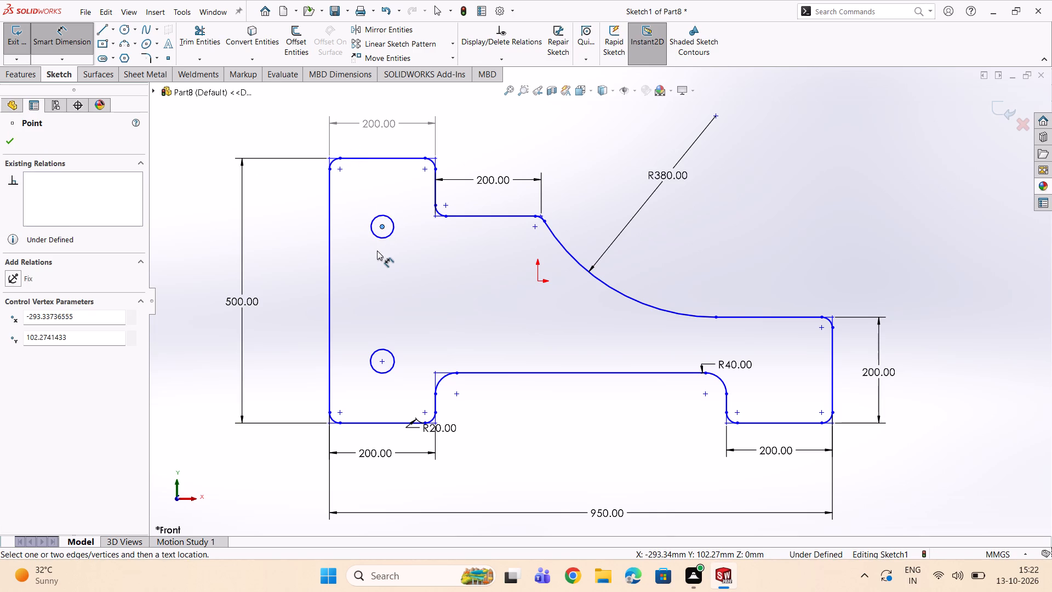
double_click(387, 156)
double_click(300, 196)
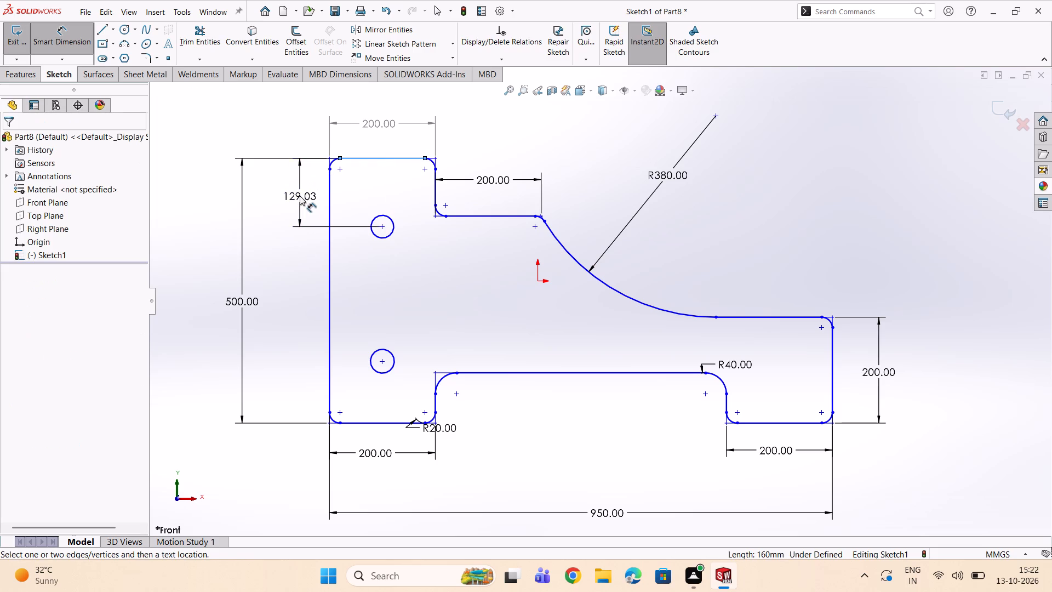
text(100)
key(Return)
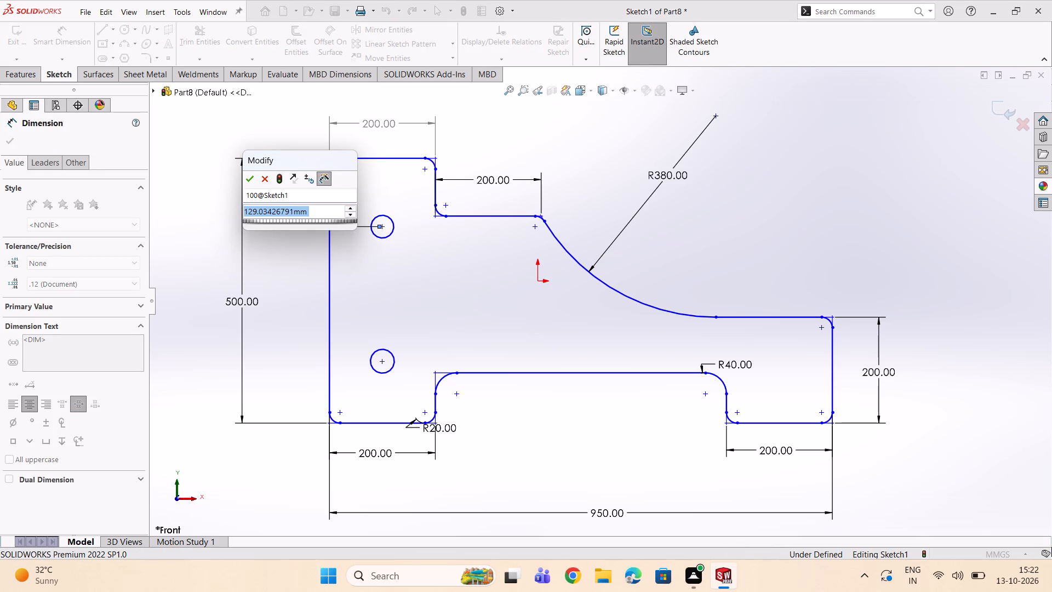
text(100)
key(Return)
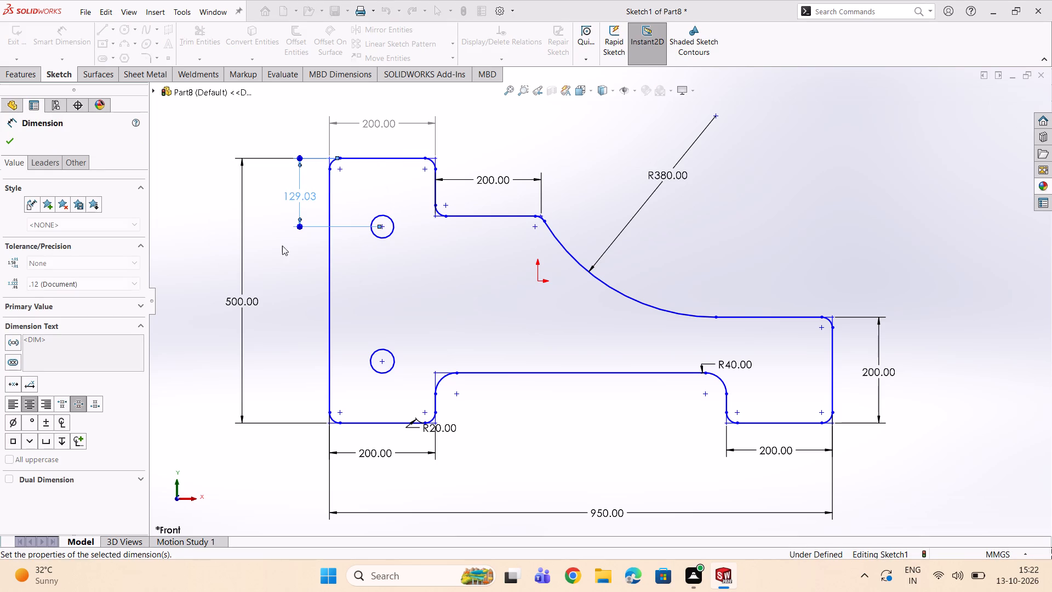
Dimension the lower circle's centre 100 mm above the left foot's bottom edge.
double_click(383, 363)
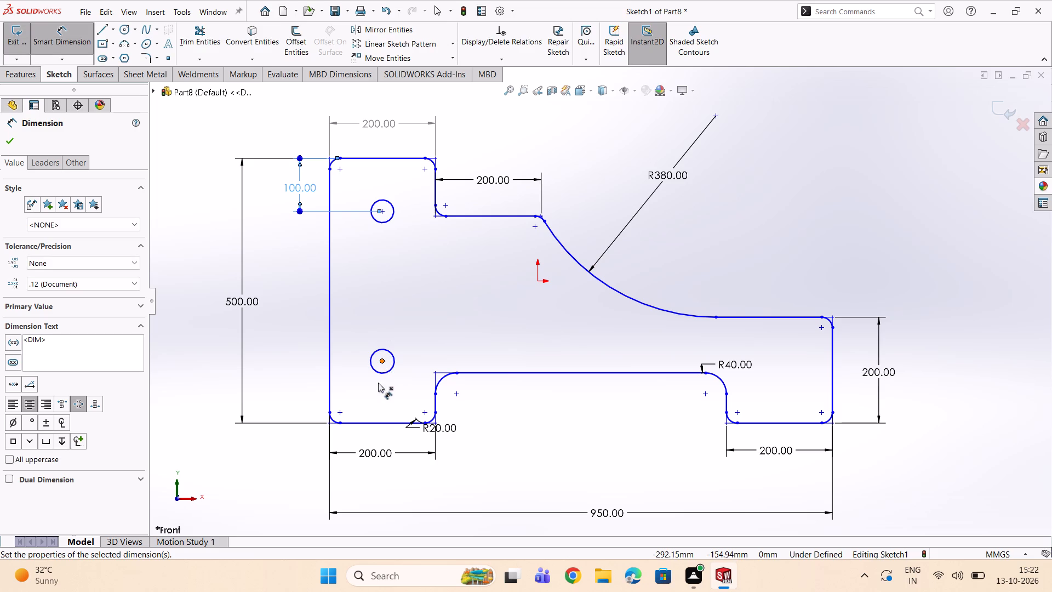
click(376, 425)
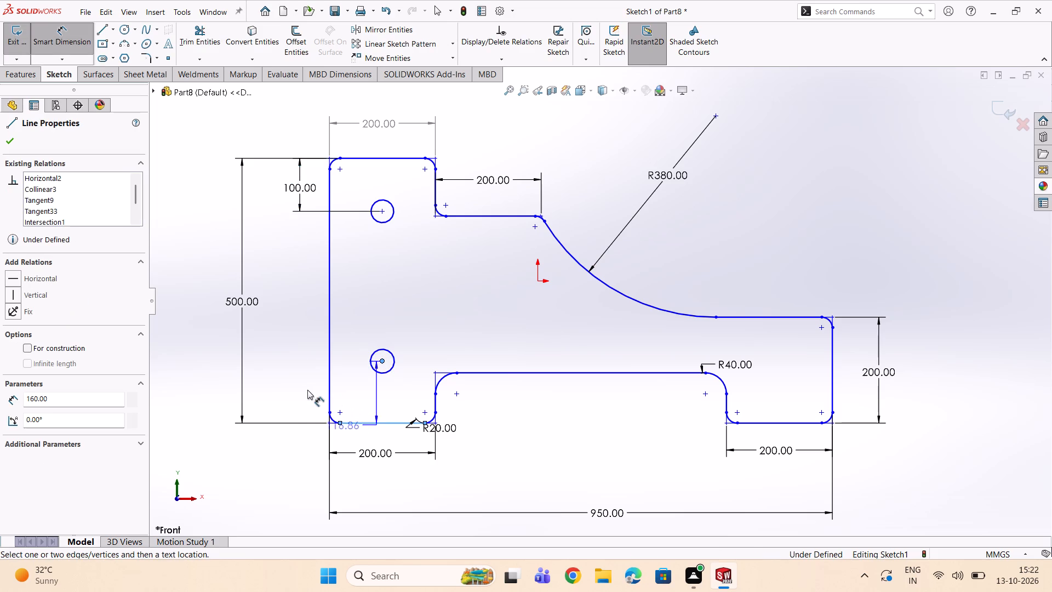
click(306, 390)
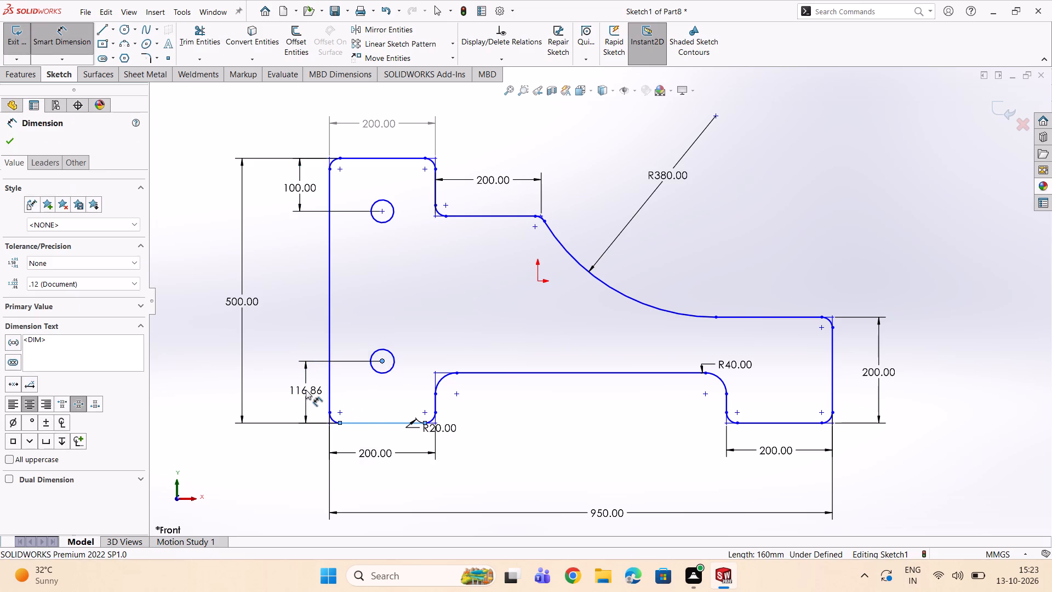
text(100)
key(Return)
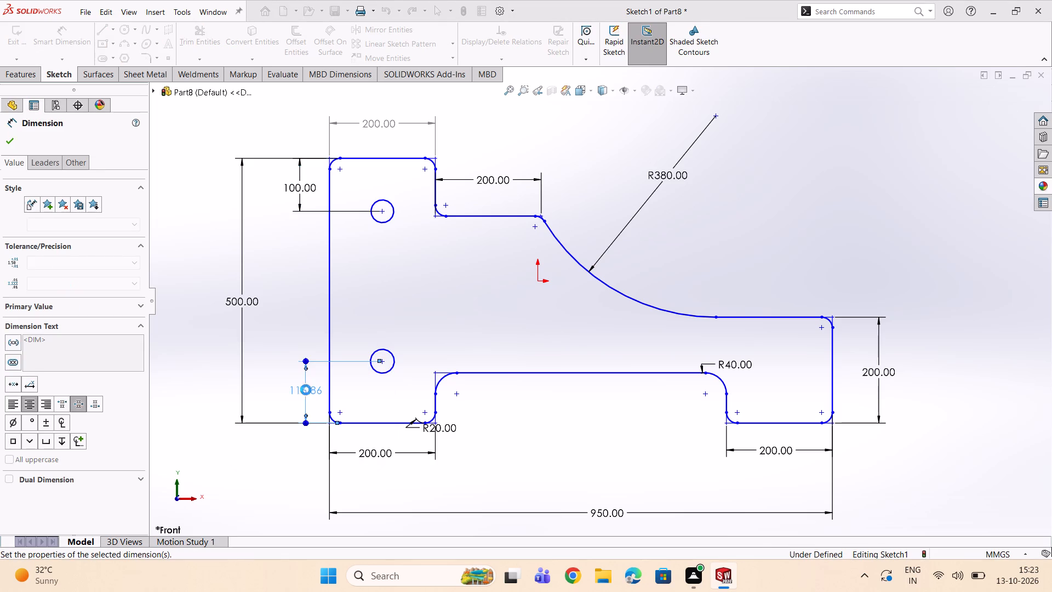
scroll(386, 365, down, 2)
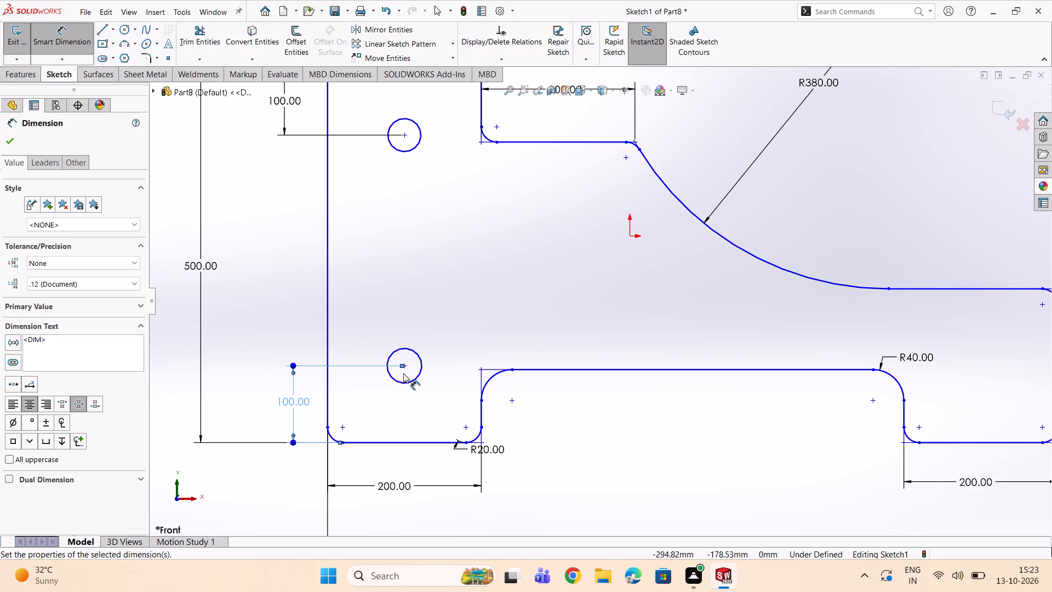
Sketch a circle about 27.8 mm in radius between the left block and the arc, level with the left edge's midpoint.
click(128, 31)
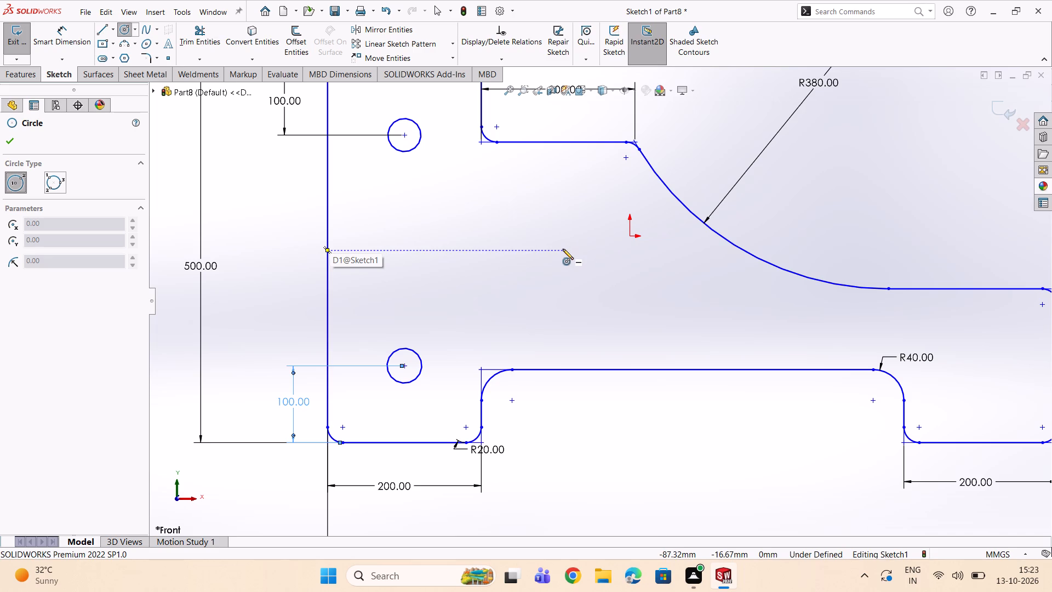
click(553, 249)
click(536, 263)
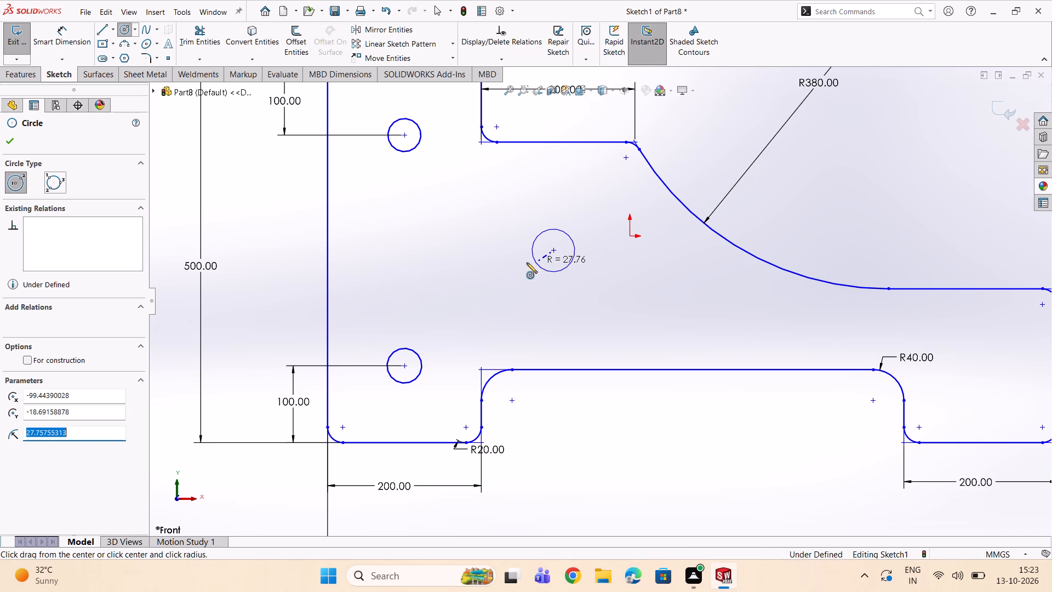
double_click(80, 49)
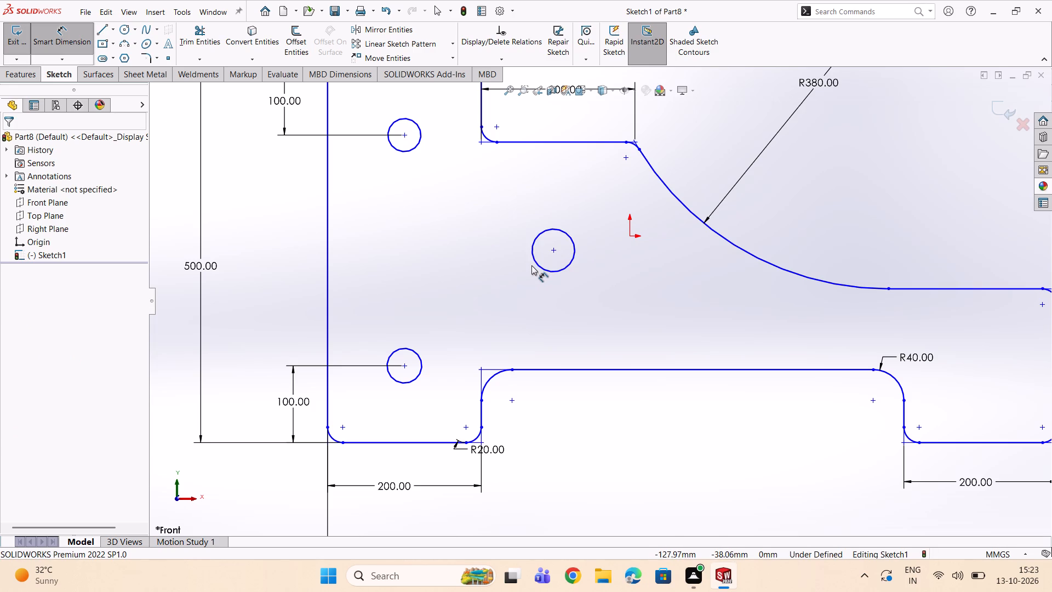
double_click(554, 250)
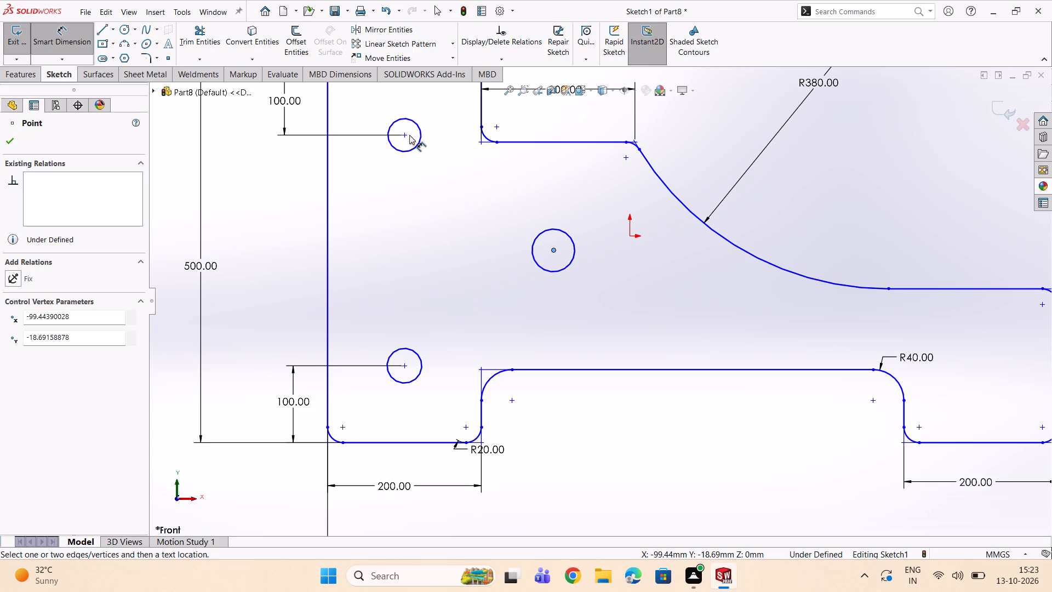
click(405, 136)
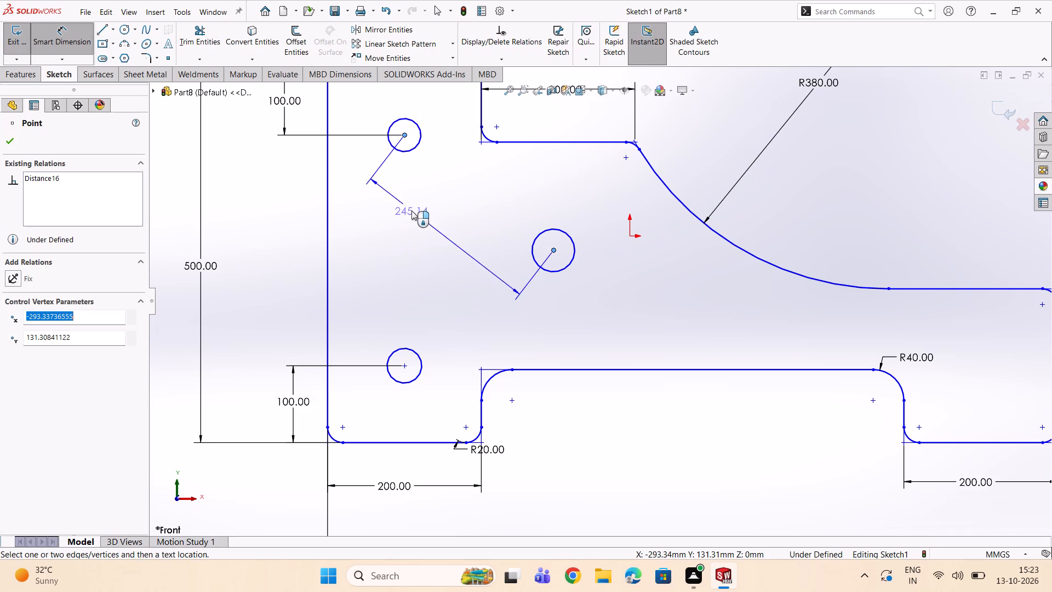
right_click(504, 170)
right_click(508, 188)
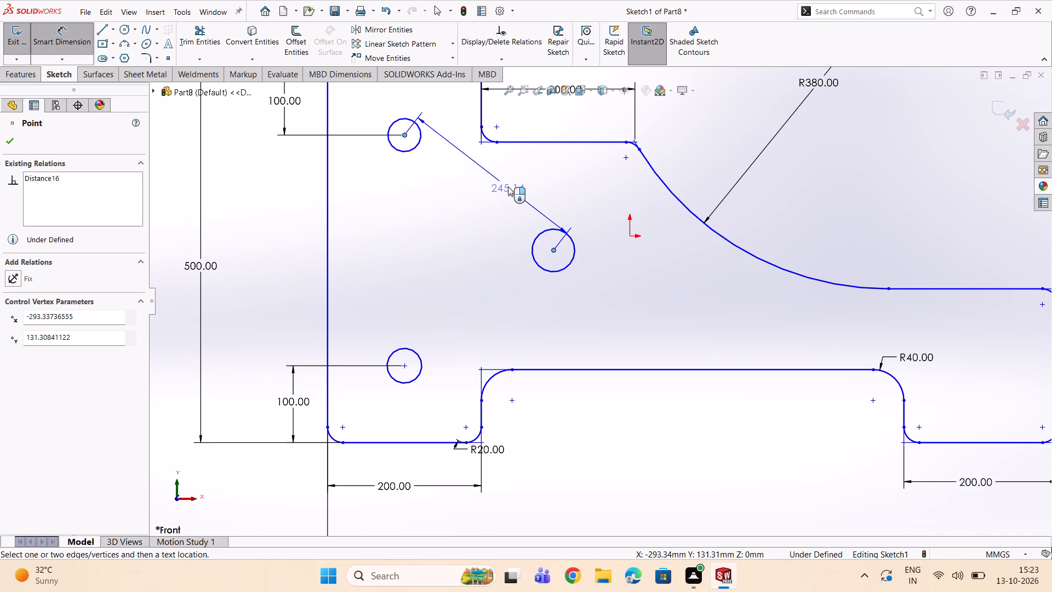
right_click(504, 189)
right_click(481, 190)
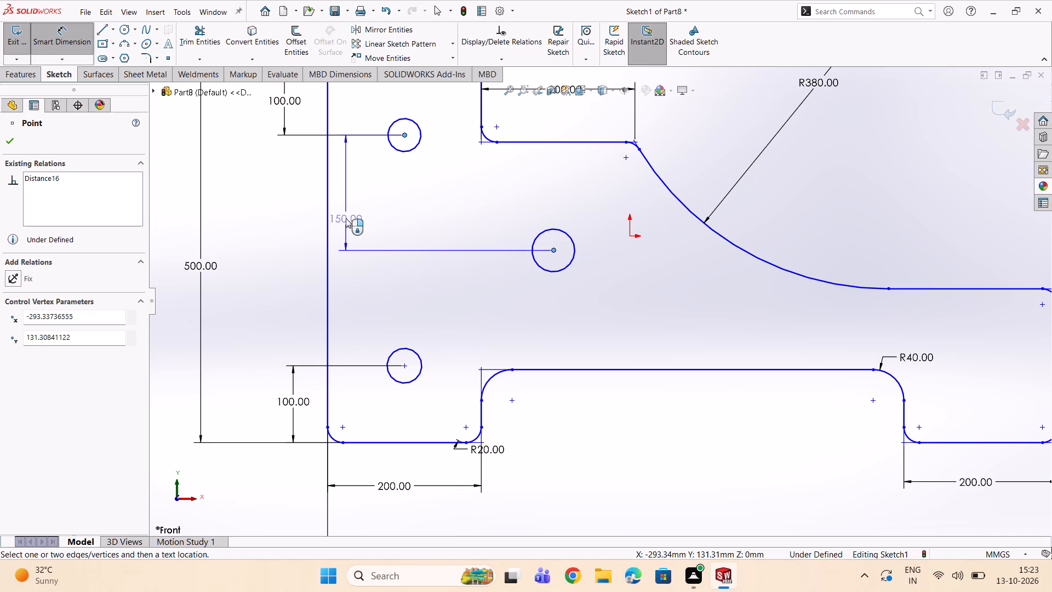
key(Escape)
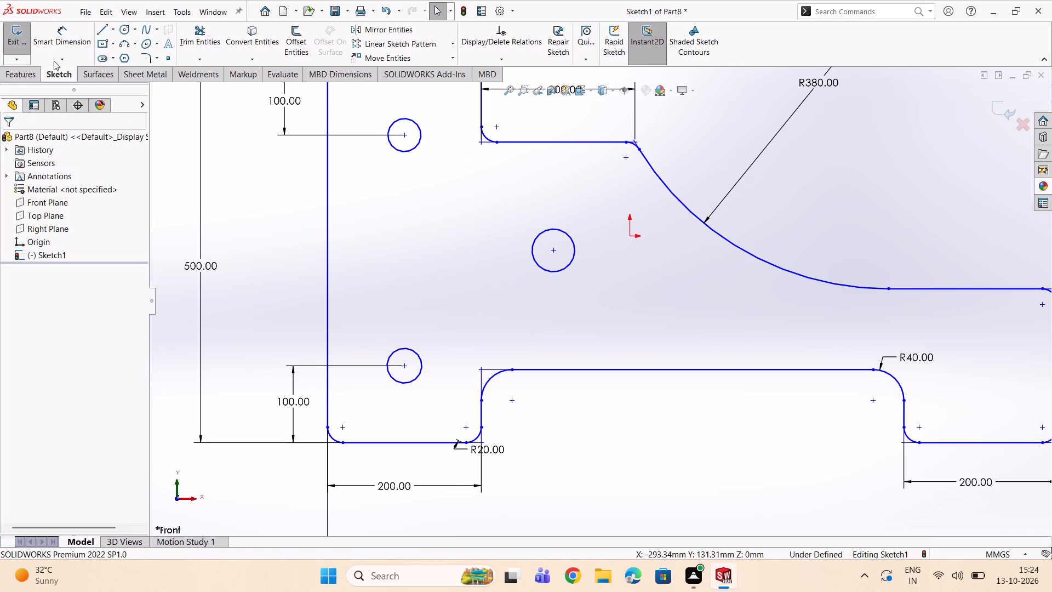
Dimension the middle circle's diameter as 50 mm.
click(67, 29)
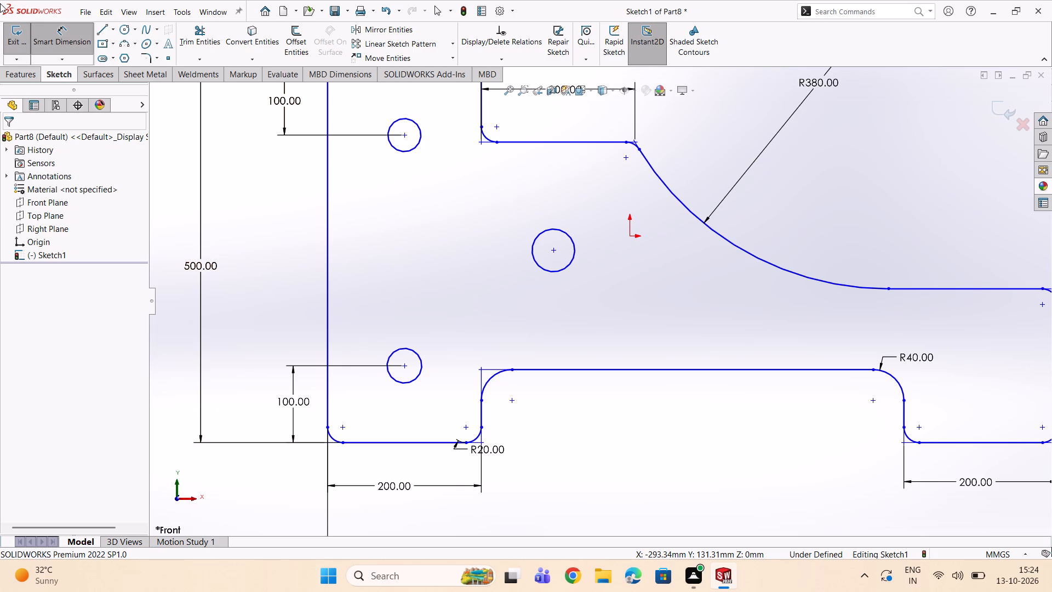
click(548, 235)
click(577, 251)
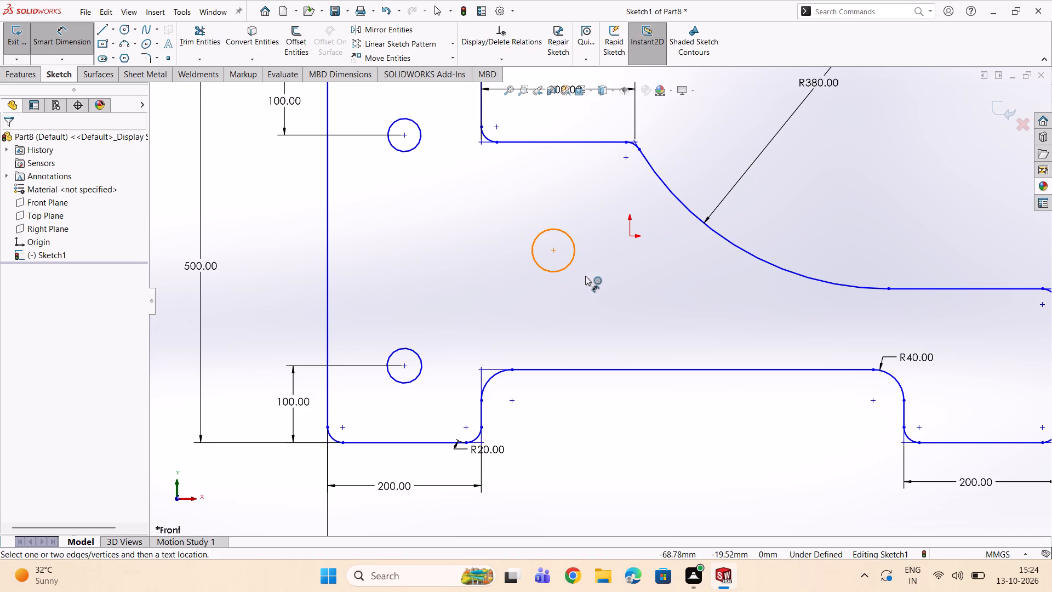
click(599, 310)
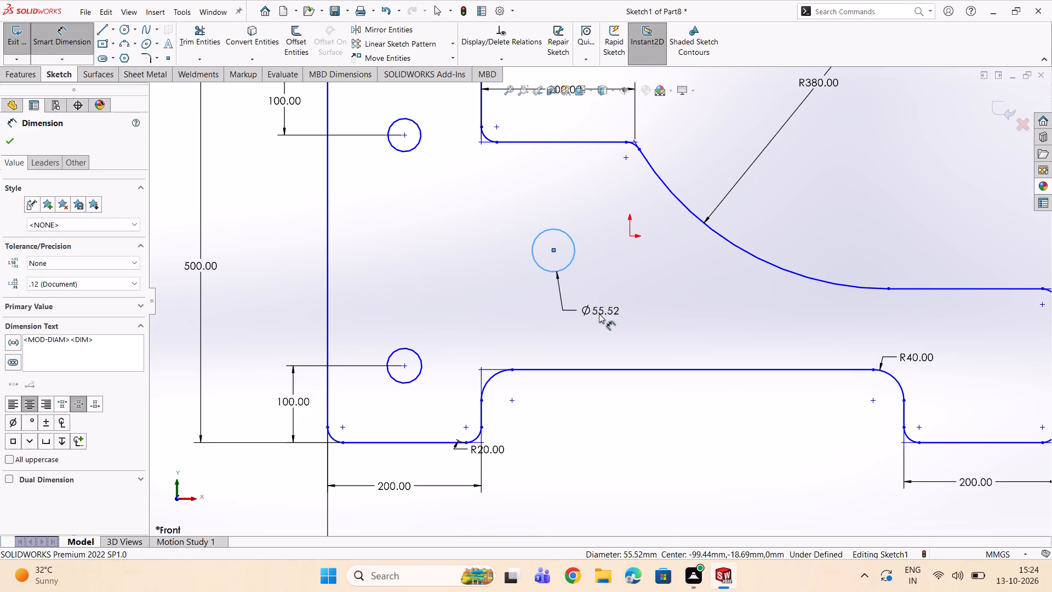
text(50)
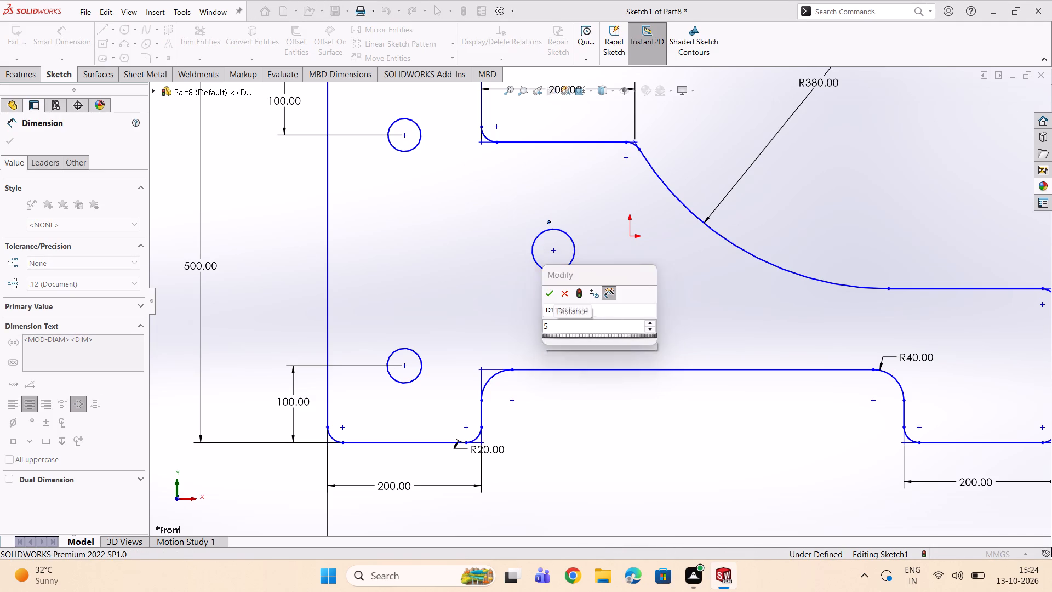
key(Return)
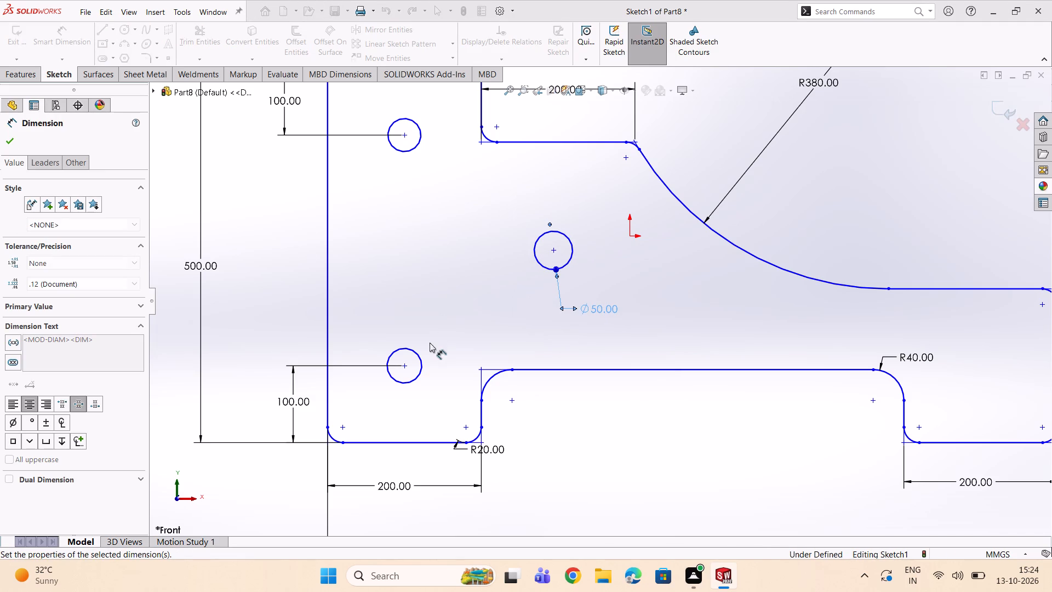
Dimension the left block's lower and upper circles at 60 mm diameter each.
click(418, 358)
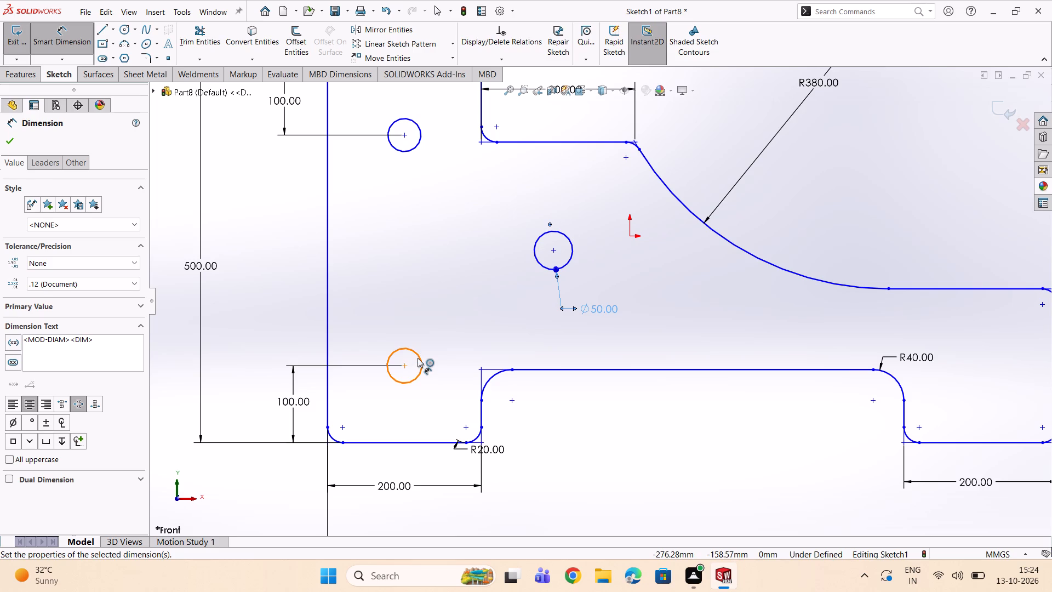
click(445, 328)
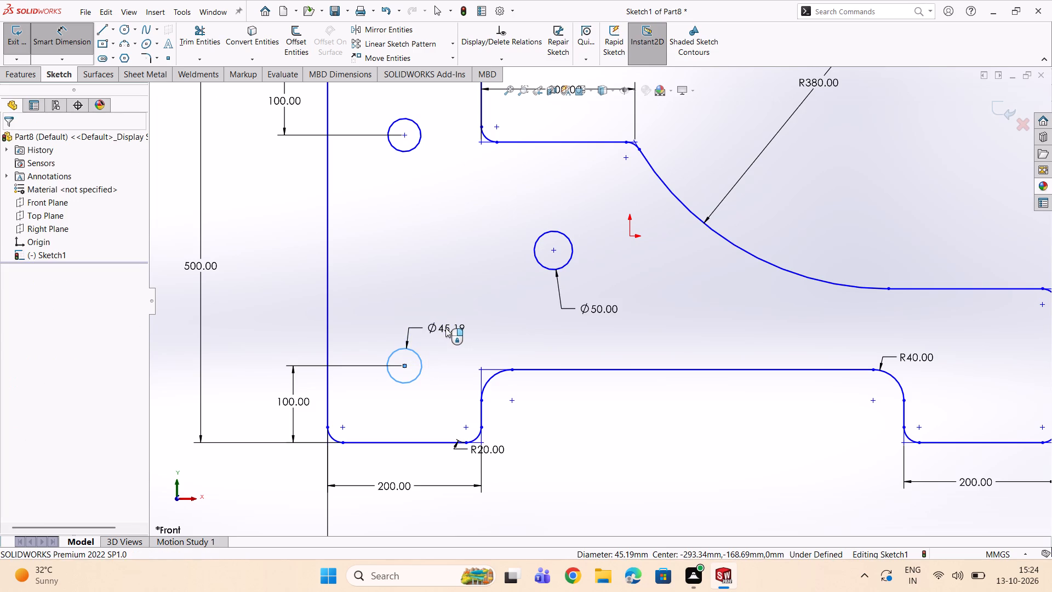
text(60)
key(Return)
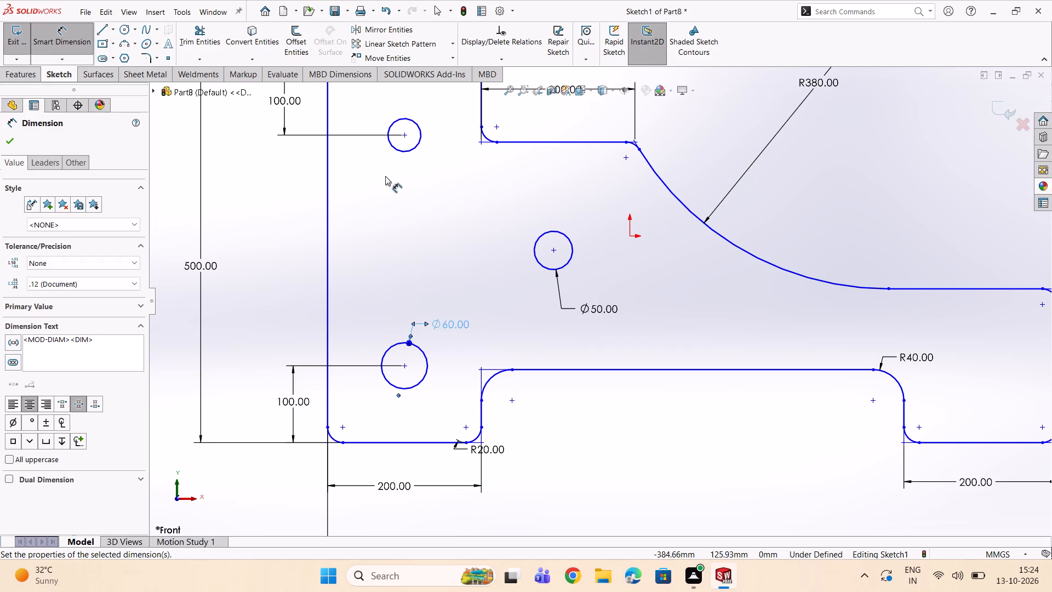
click(400, 154)
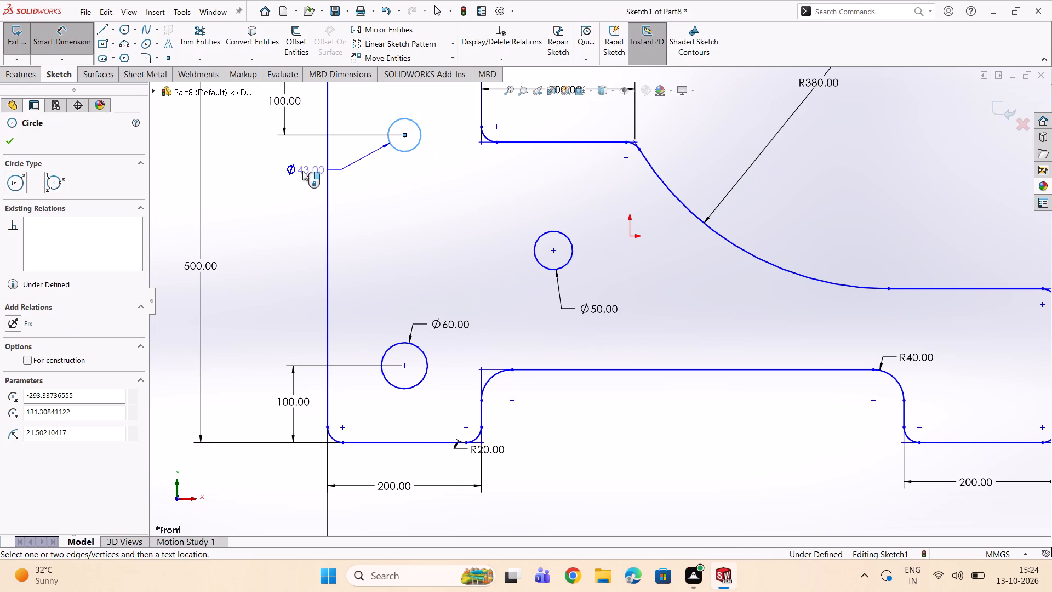
double_click(298, 174)
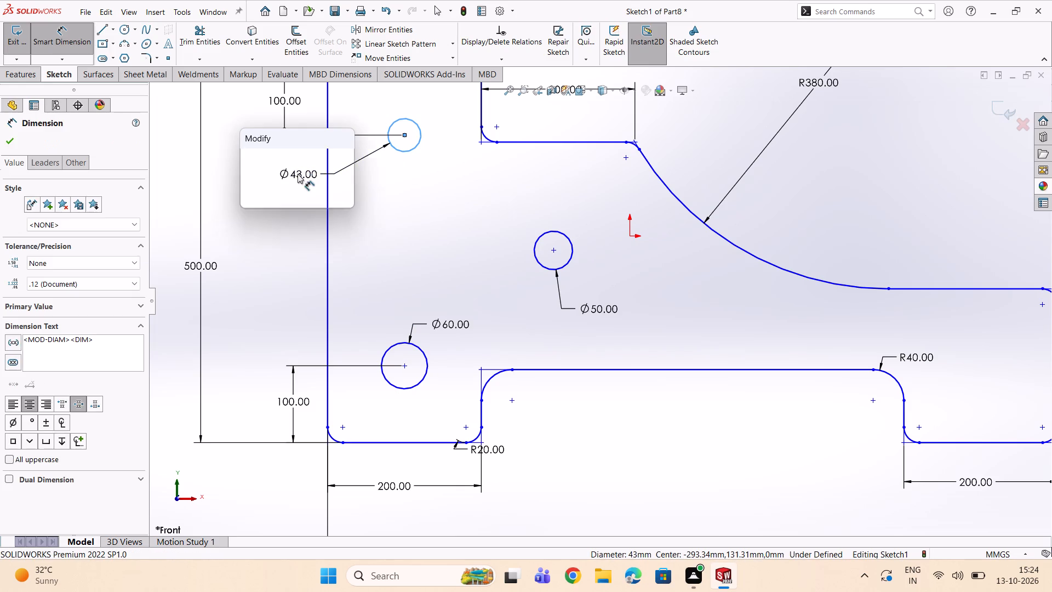
text(60)
key(Return)
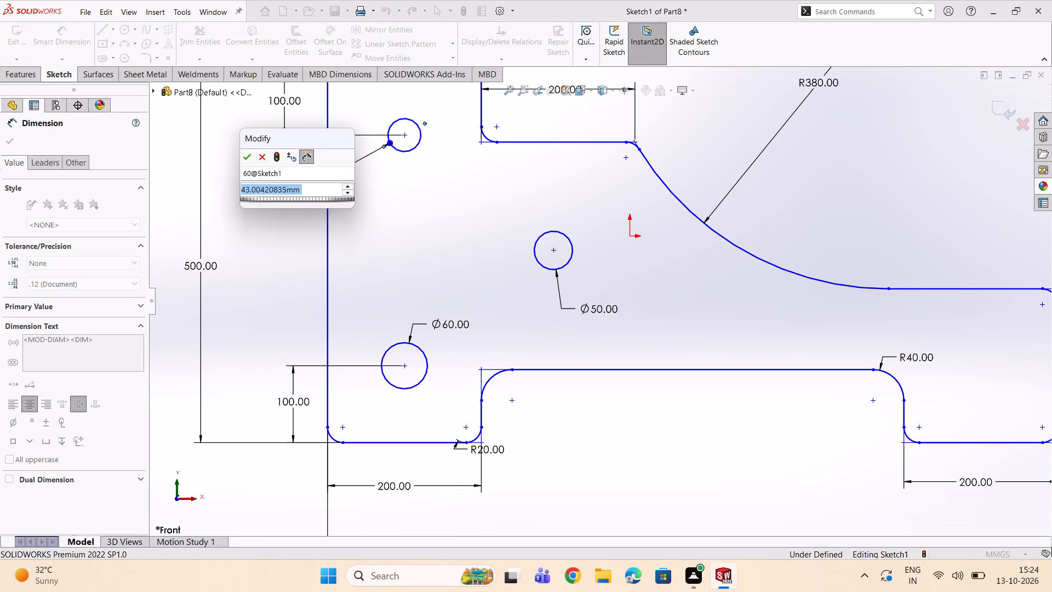
scroll(298, 174, up, 3)
text(60)
key(Return)
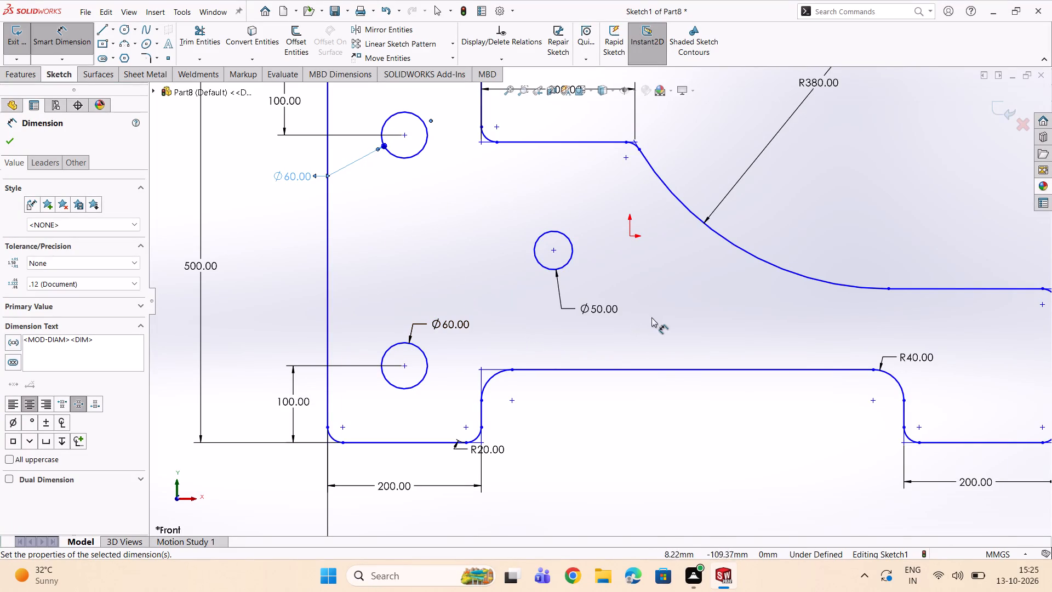
Dimension the middle circle's centre 150 mm horizontally from the left block's upper inner vertical edge.
scroll(592, 324, up, 2)
scroll(761, 317, down, 2)
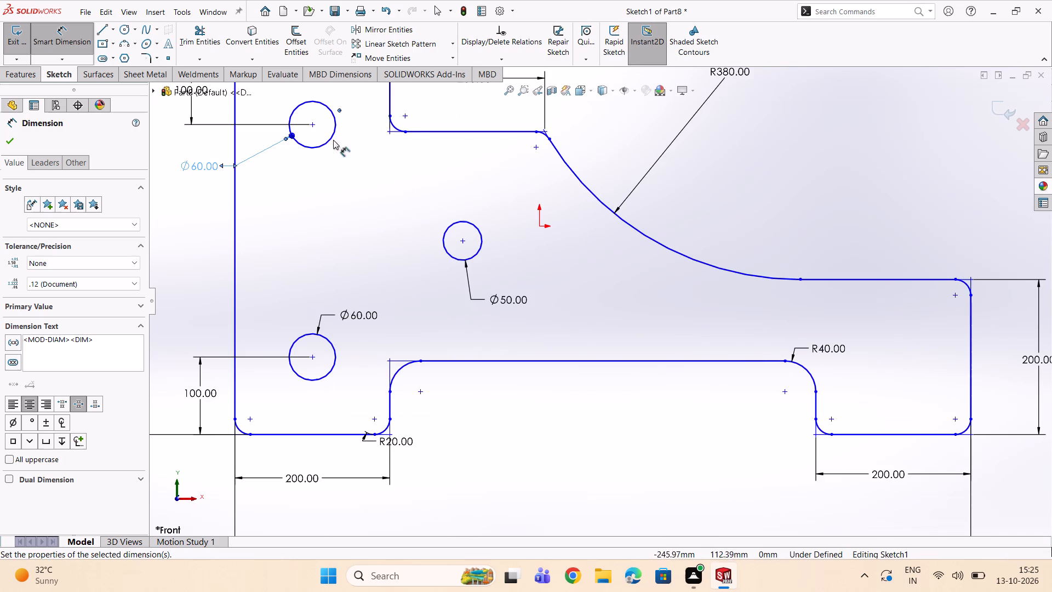
click(389, 93)
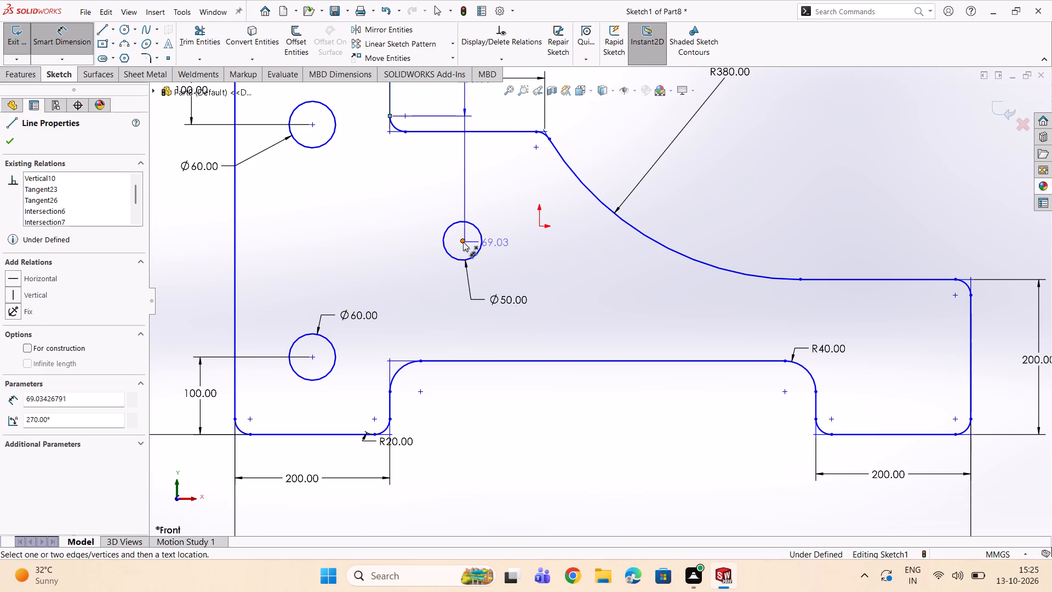
click(463, 241)
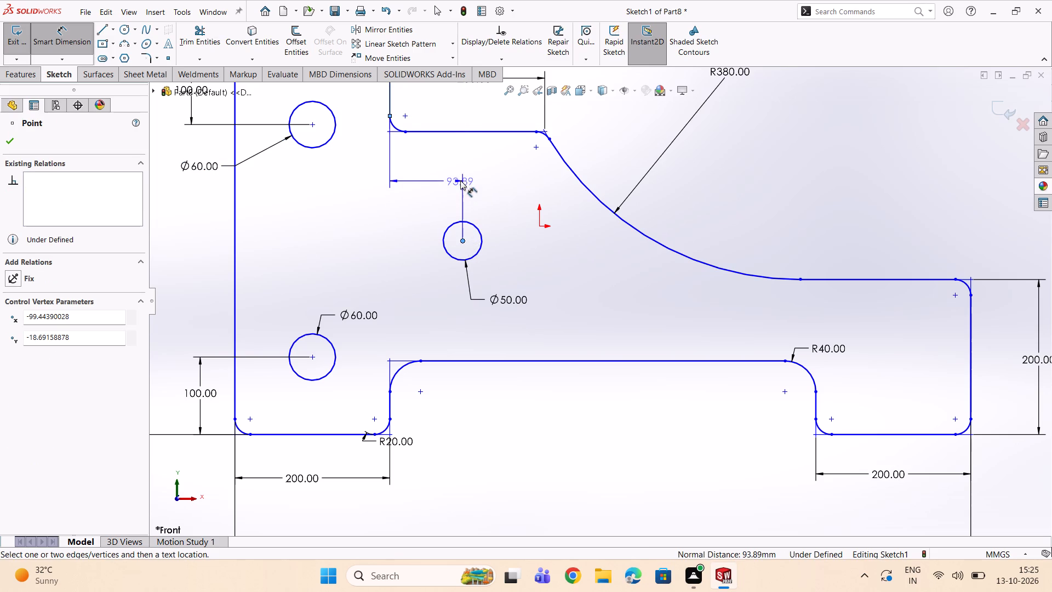
click(439, 183)
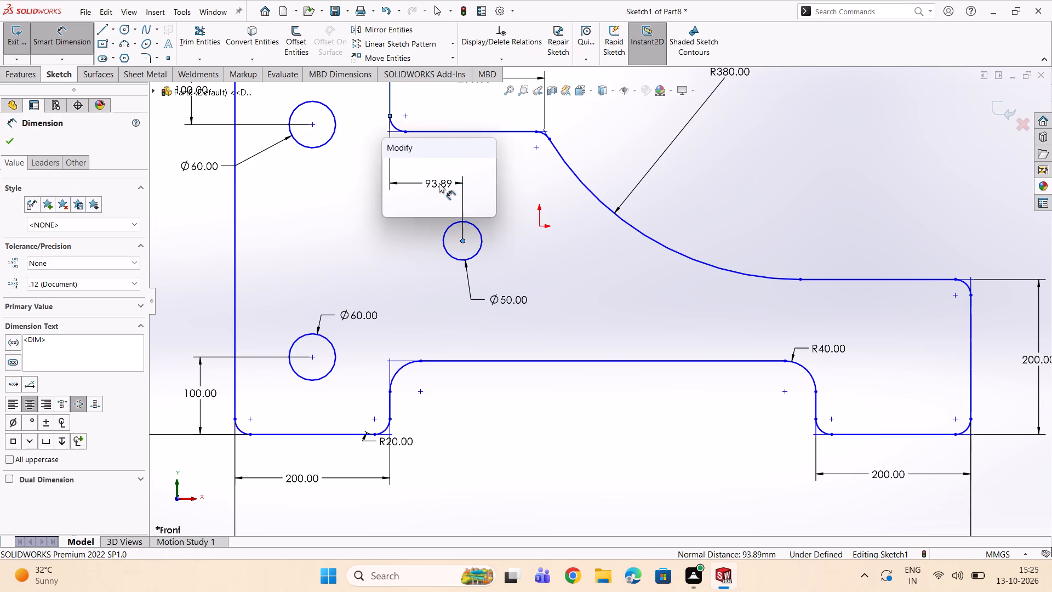
text(150)
key(Return)
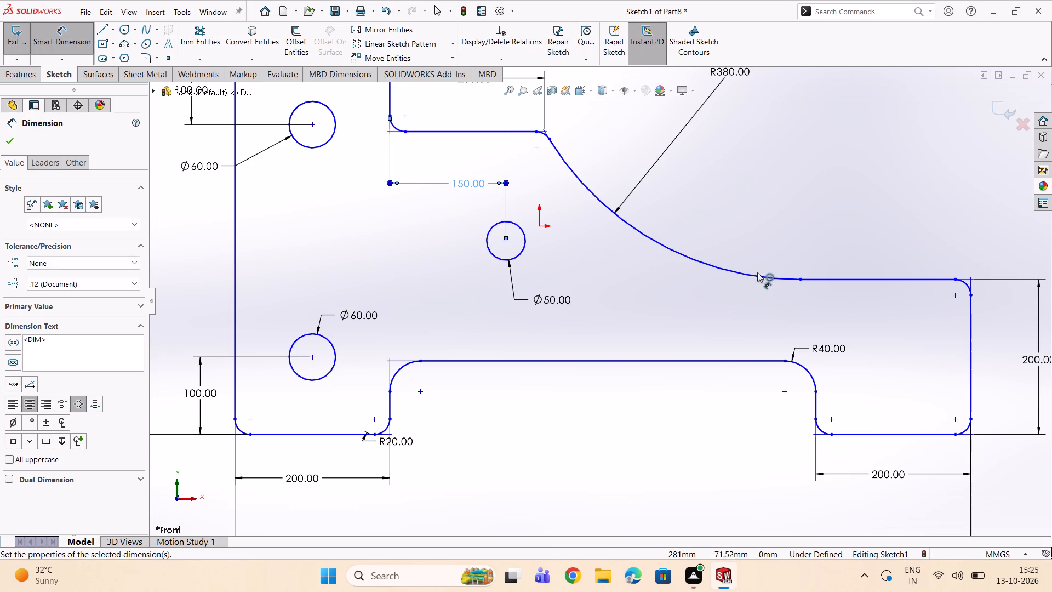
Sketch a circle about 21 mm in radius above the right foot, level with the left block's lower circle.
click(127, 30)
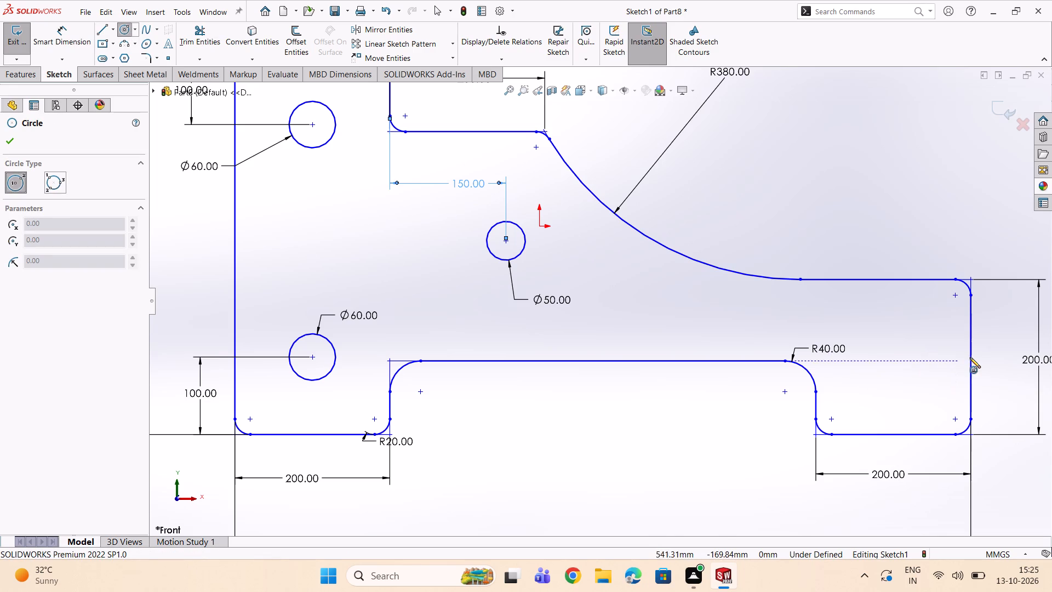
click(897, 360)
click(893, 373)
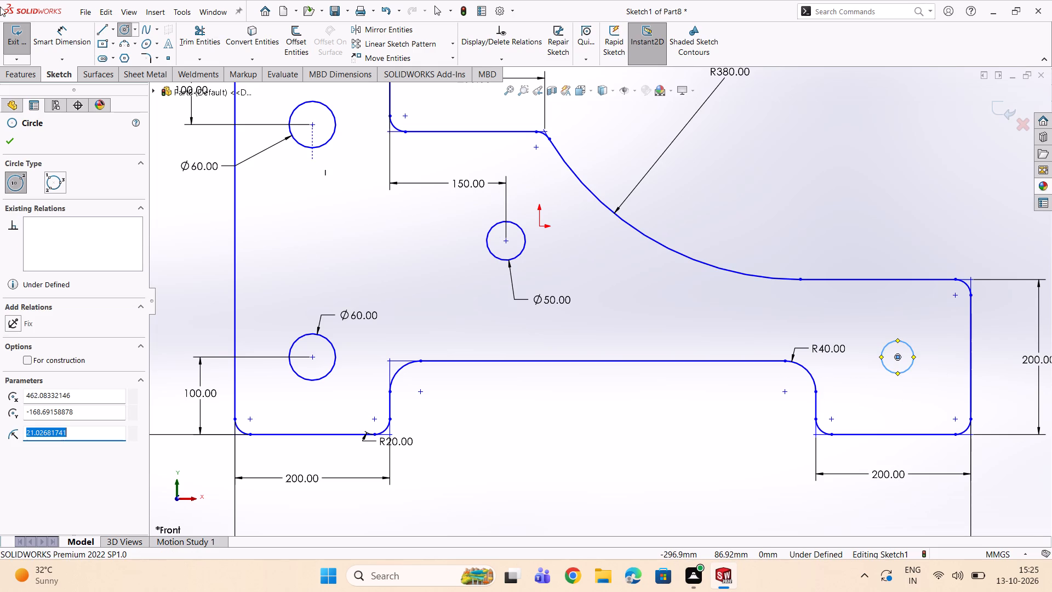
Dimension the right foot circle's centre 100 mm horizontally from the profile's outer right vertical edge.
double_click(74, 48)
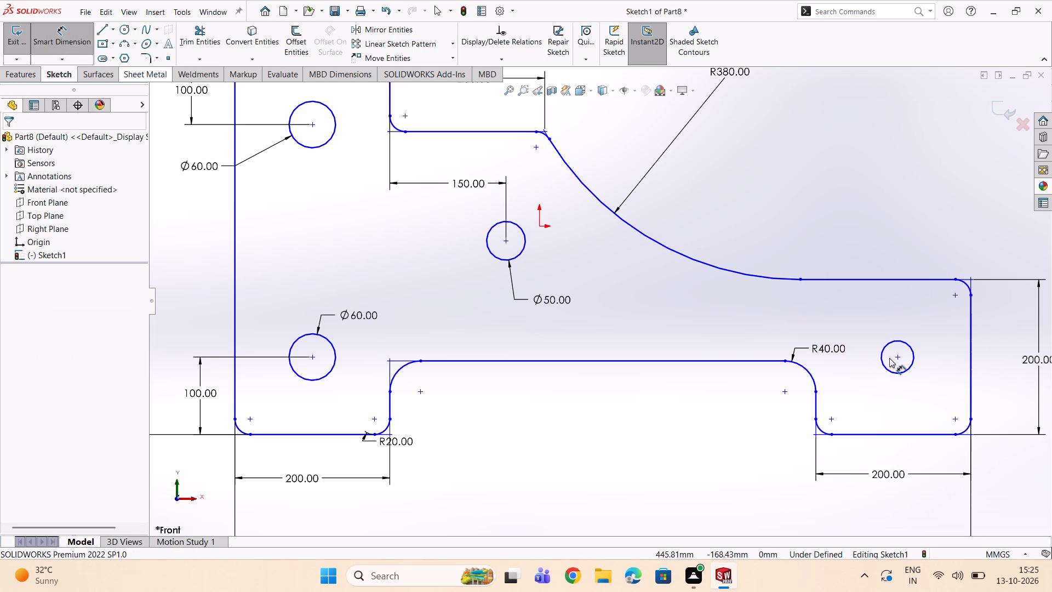
click(896, 358)
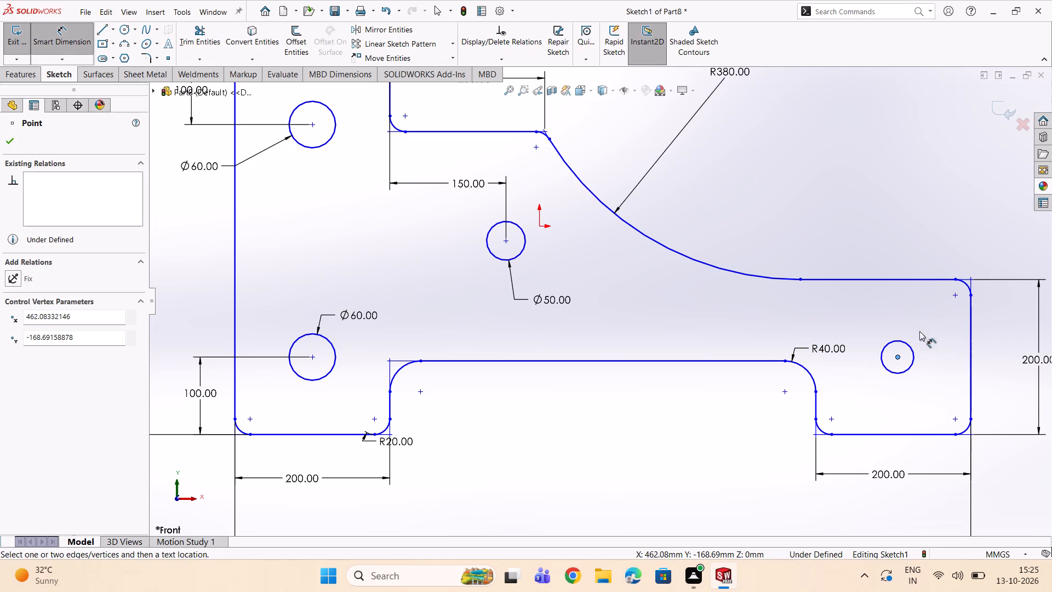
click(971, 337)
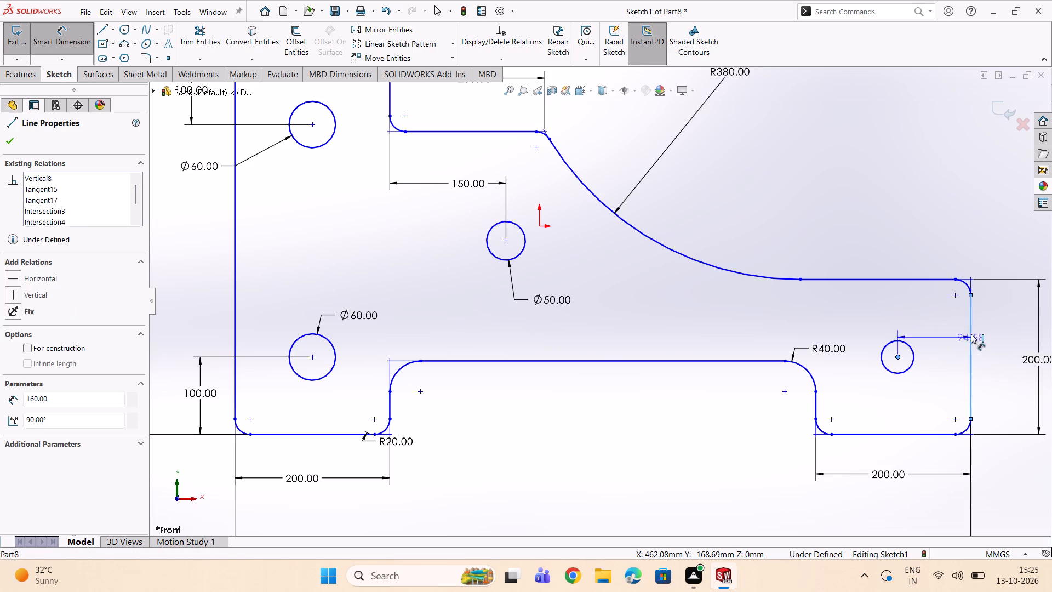
double_click(924, 225)
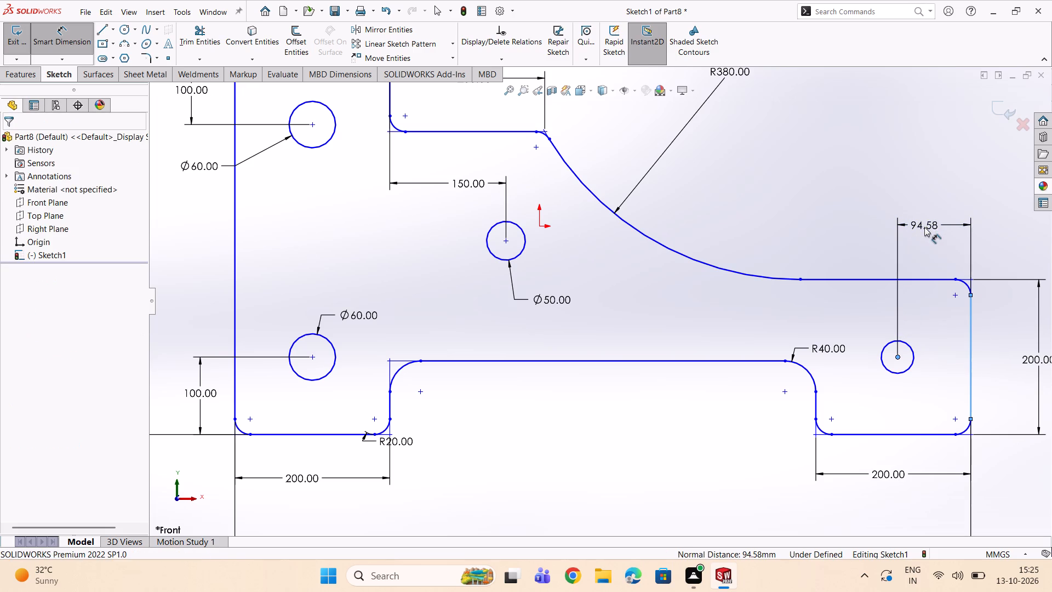
text(100)
key(Return)
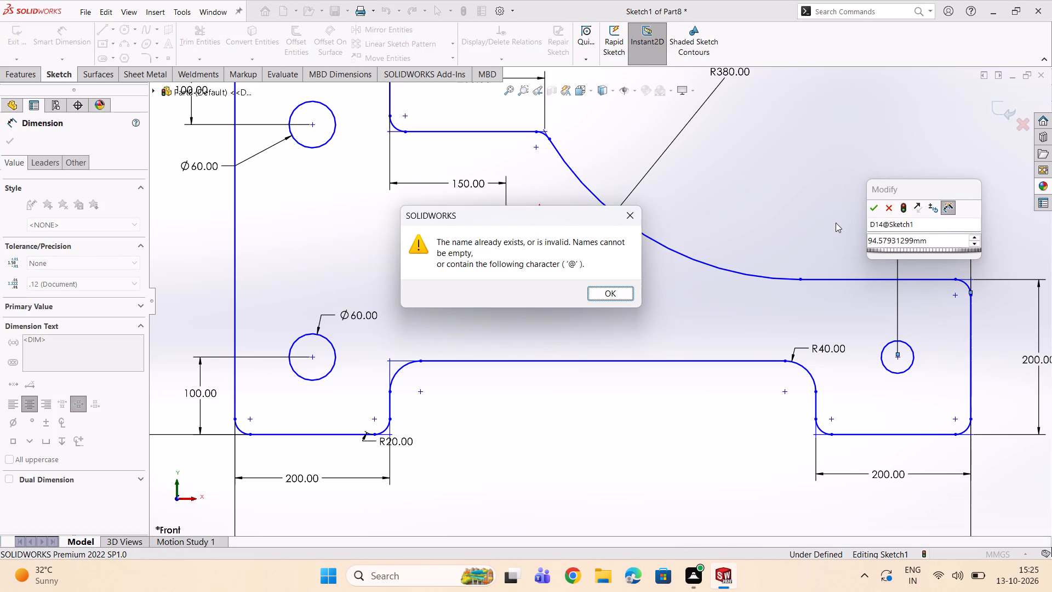
click(614, 297)
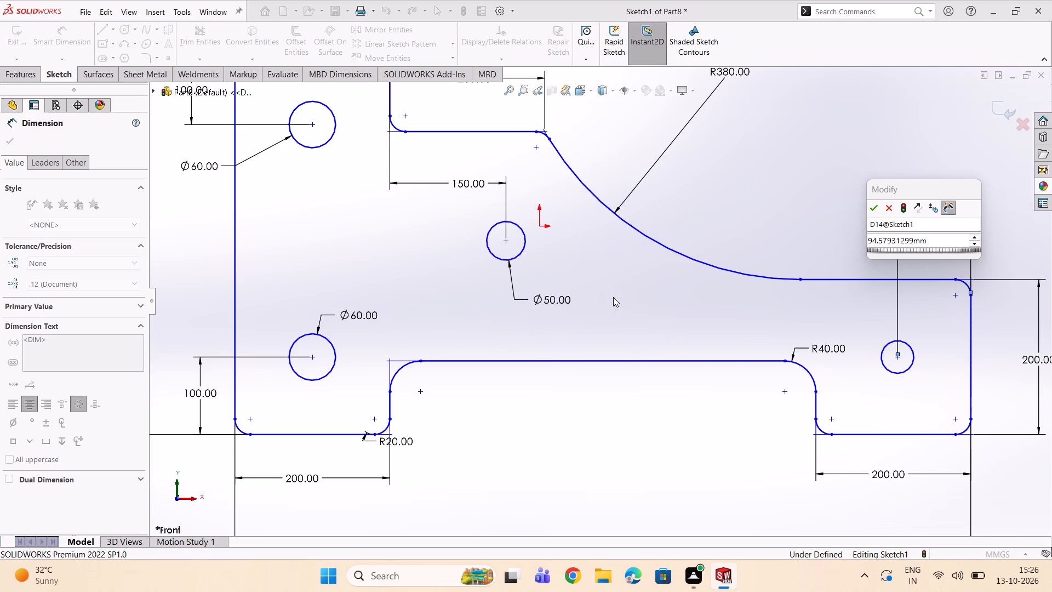
double_click(935, 232)
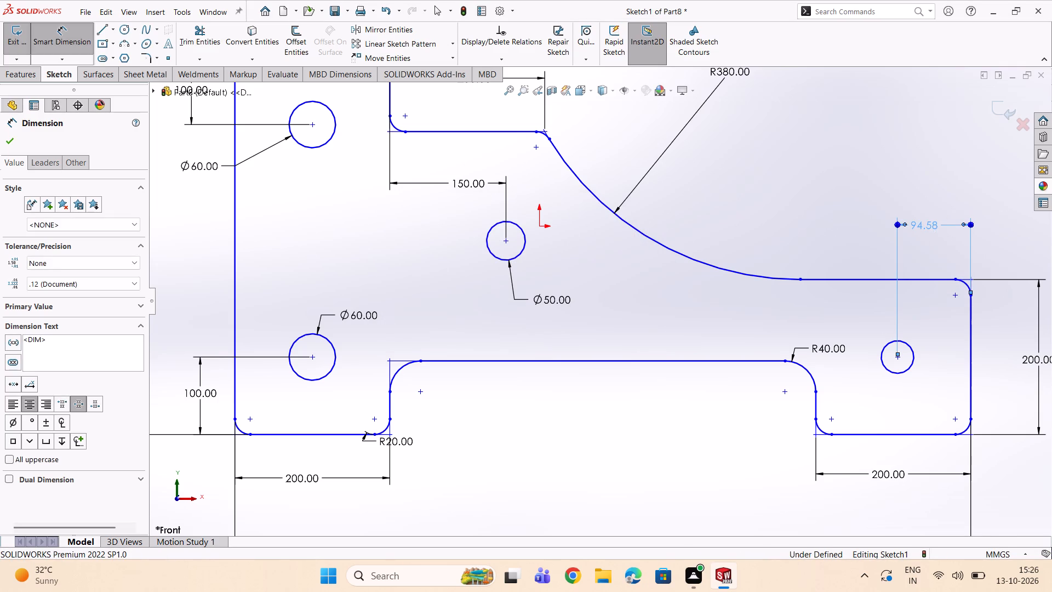
text(100)
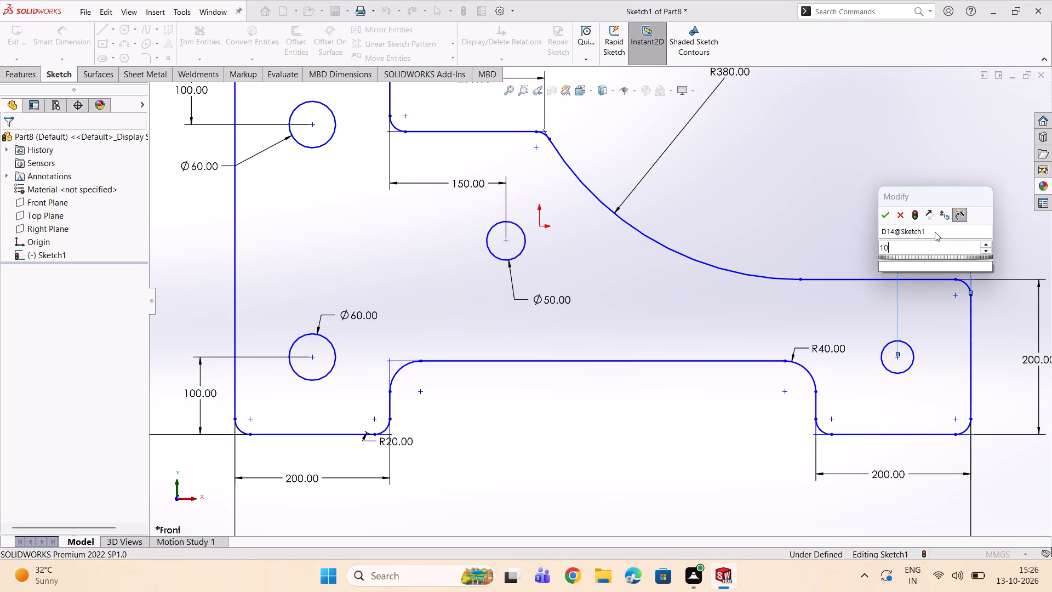
key(Return)
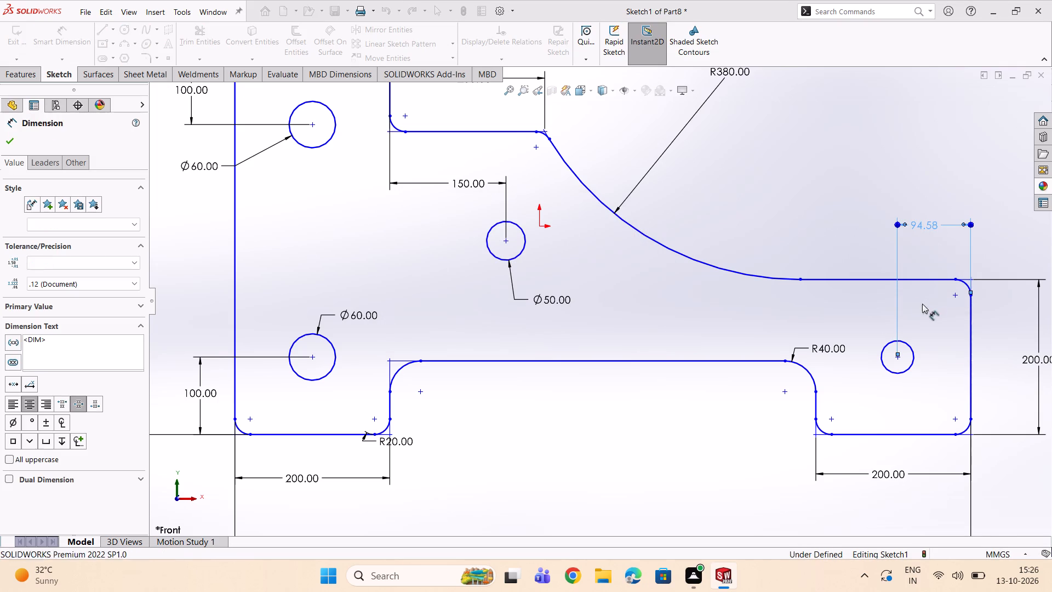
Dimension the same circle's centre 100 mm vertically above the right foot's bottom edge.
click(894, 357)
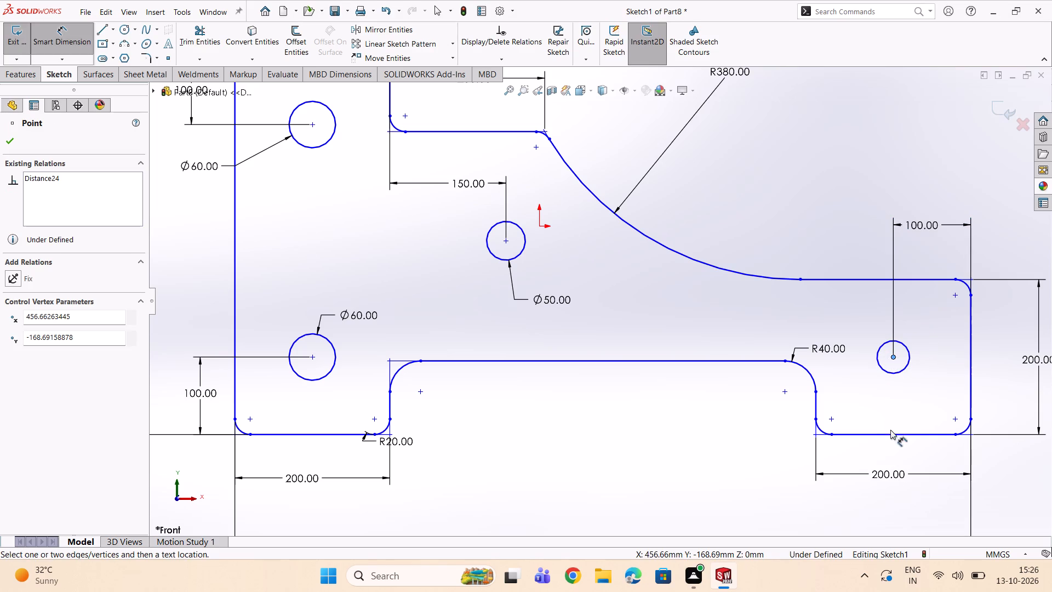
double_click(890, 434)
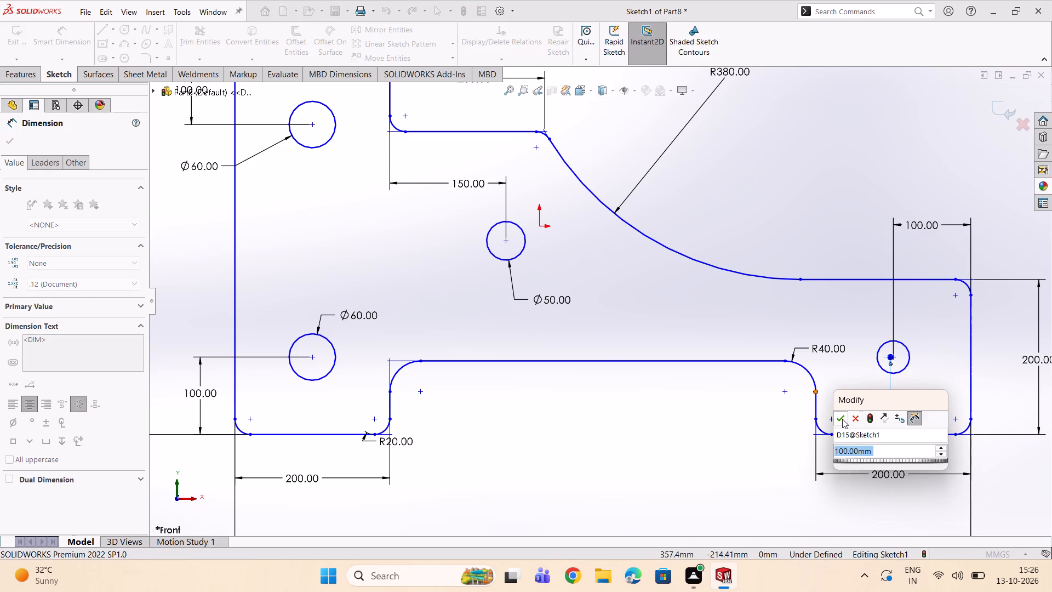
click(842, 416)
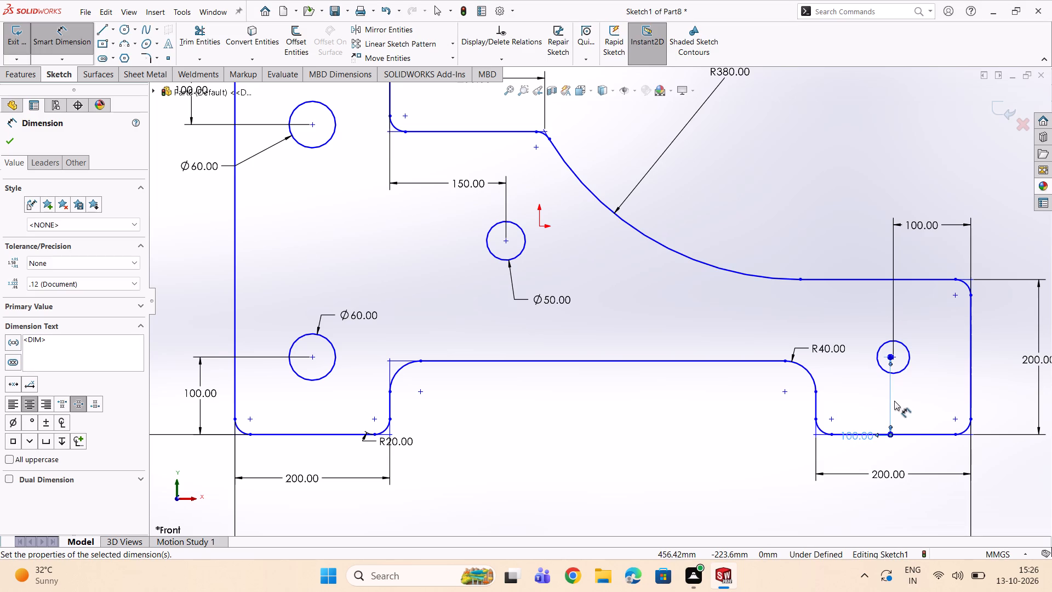
Dimension the right foot circle's diameter as 80 mm.
scroll(901, 401, up, 2)
scroll(817, 344, down, 1)
click(802, 347)
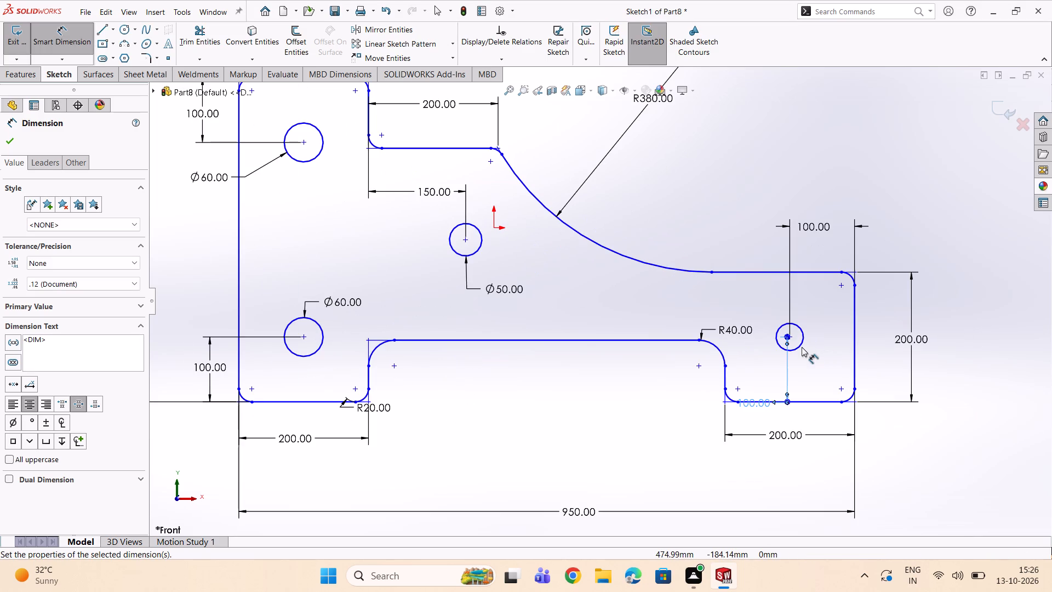
click(888, 452)
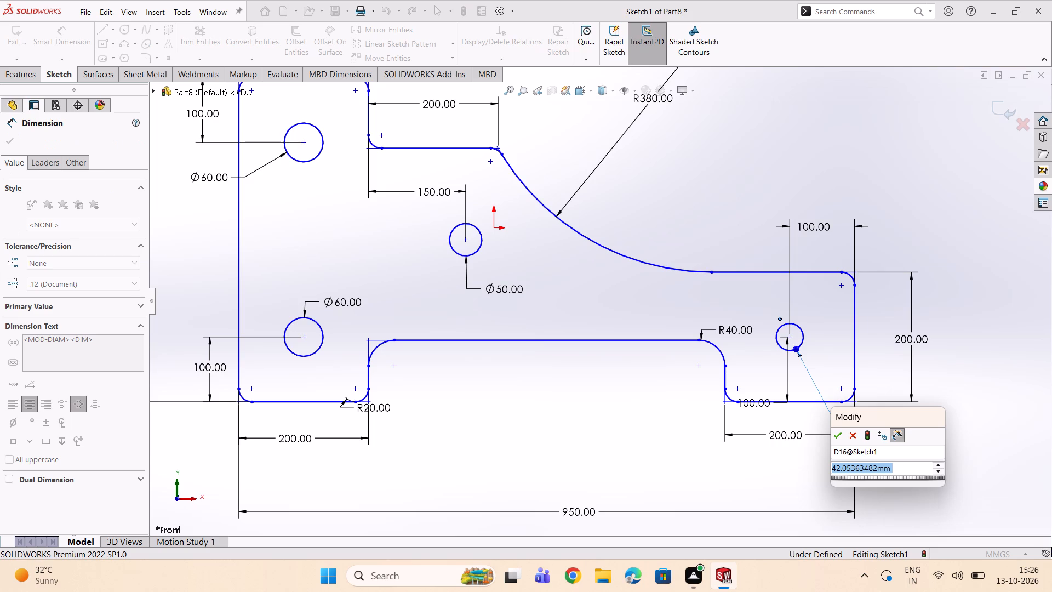
text(80)
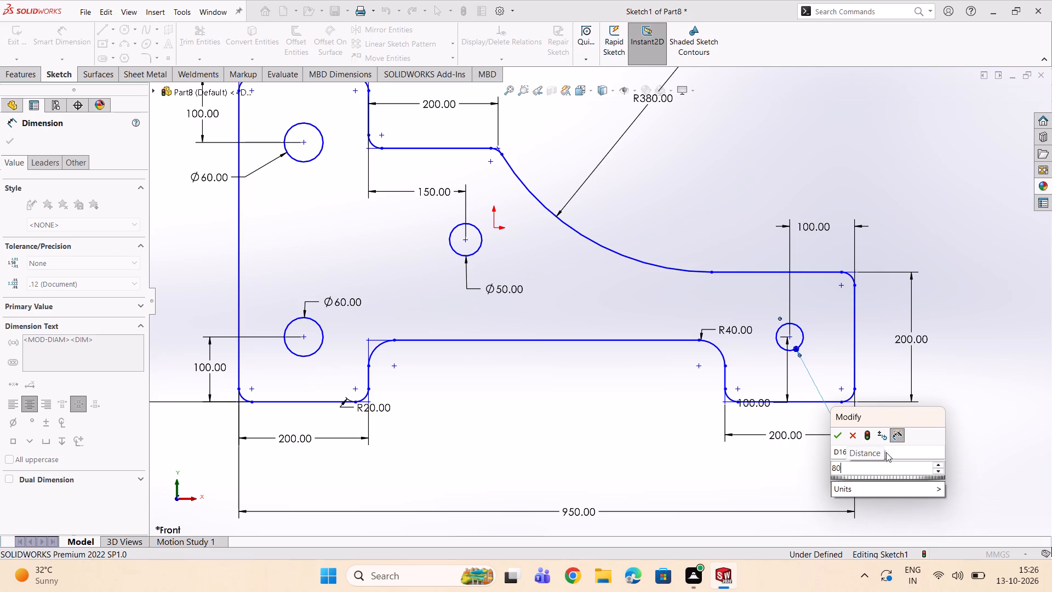
key(Return)
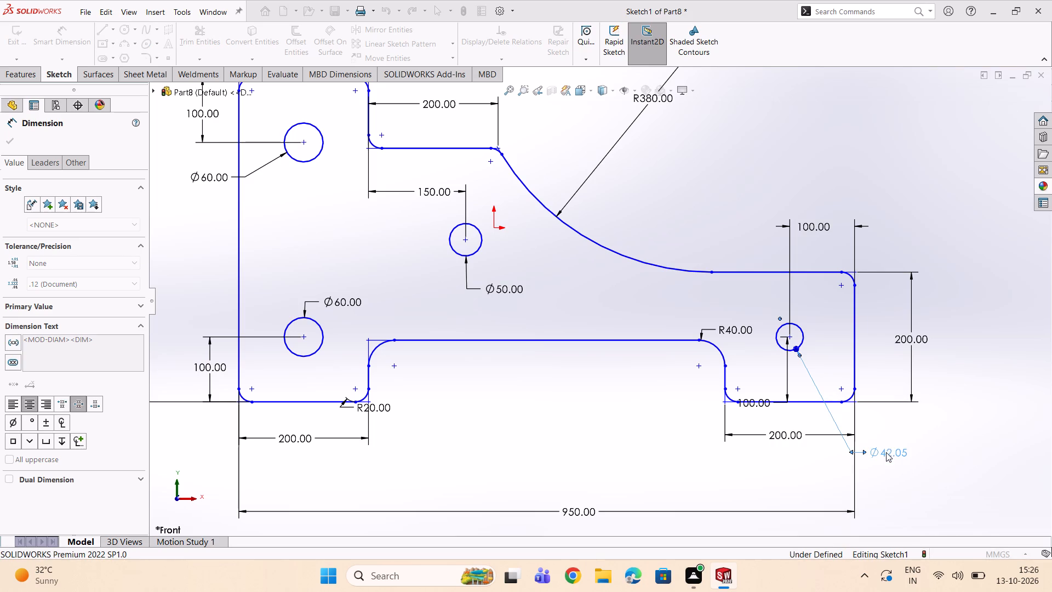
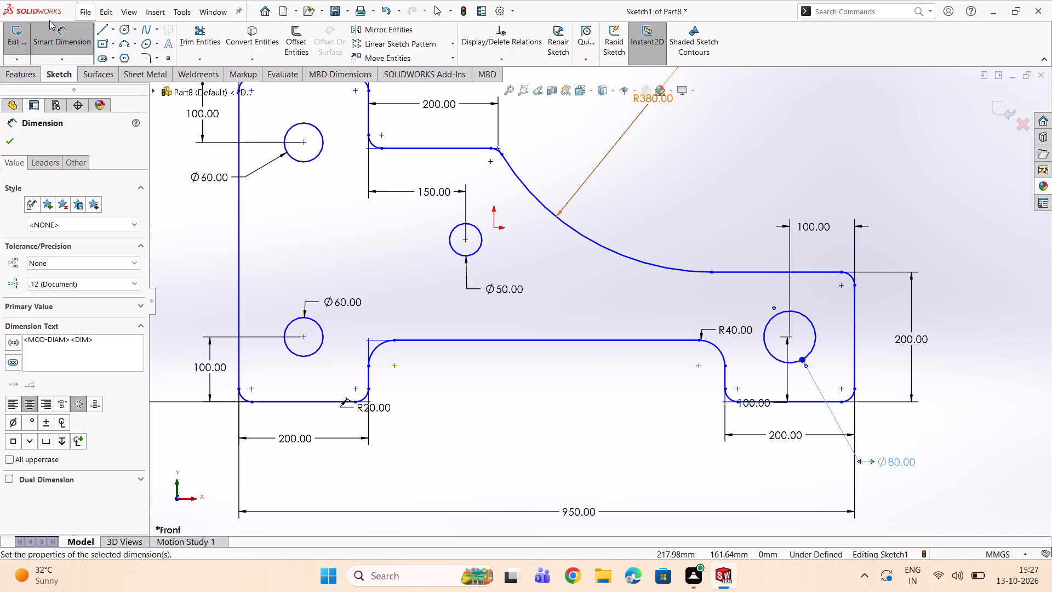
Extrude the finished bracket profile 50 mm as a solid boss, using the Mid Plane end condition.
scroll(374, 304, up, 3)
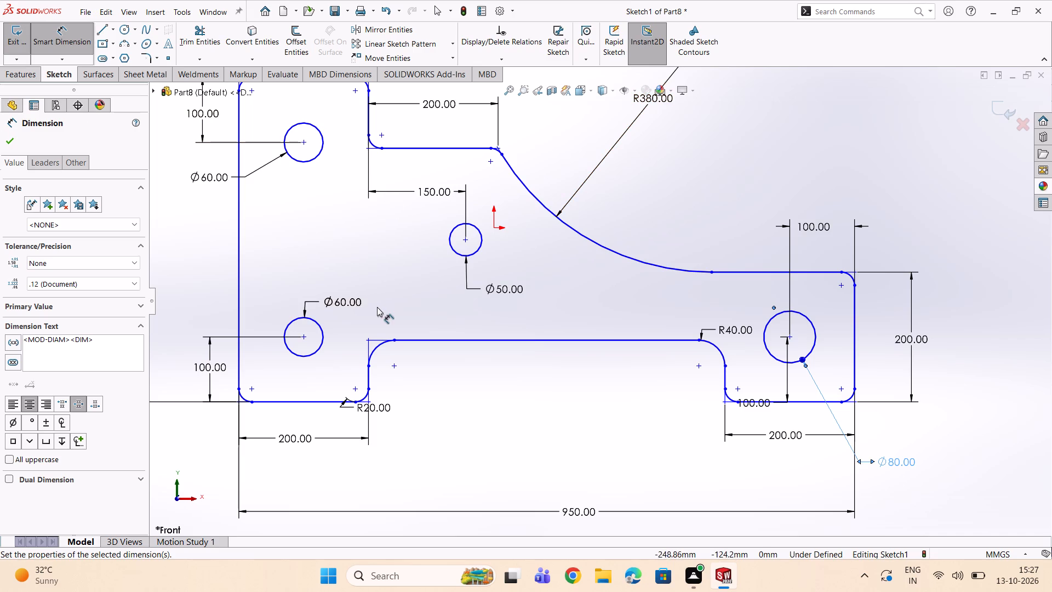
scroll(531, 309, down, 2)
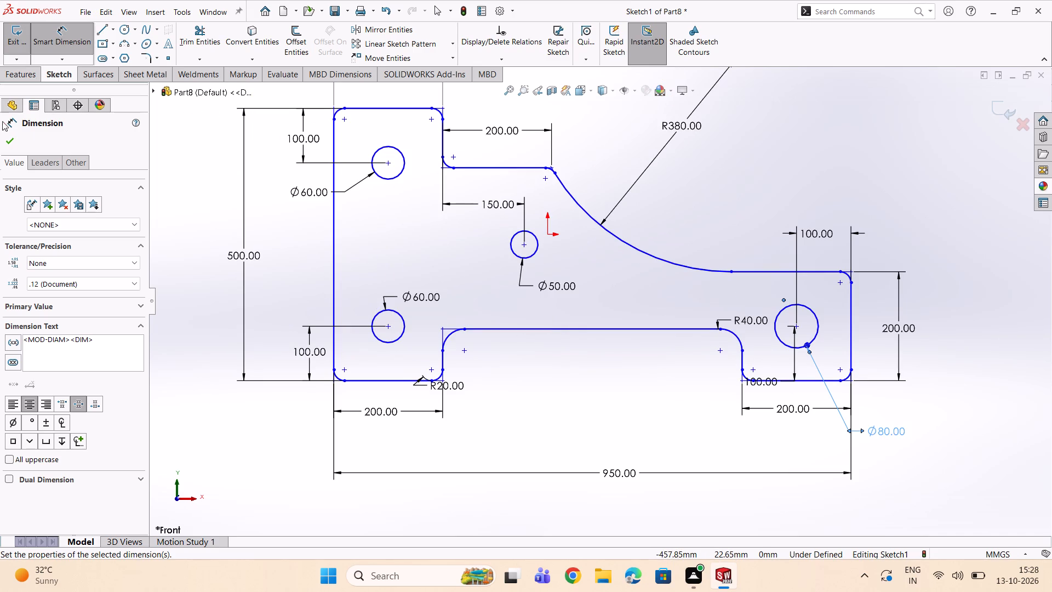
double_click(8, 138)
click(23, 73)
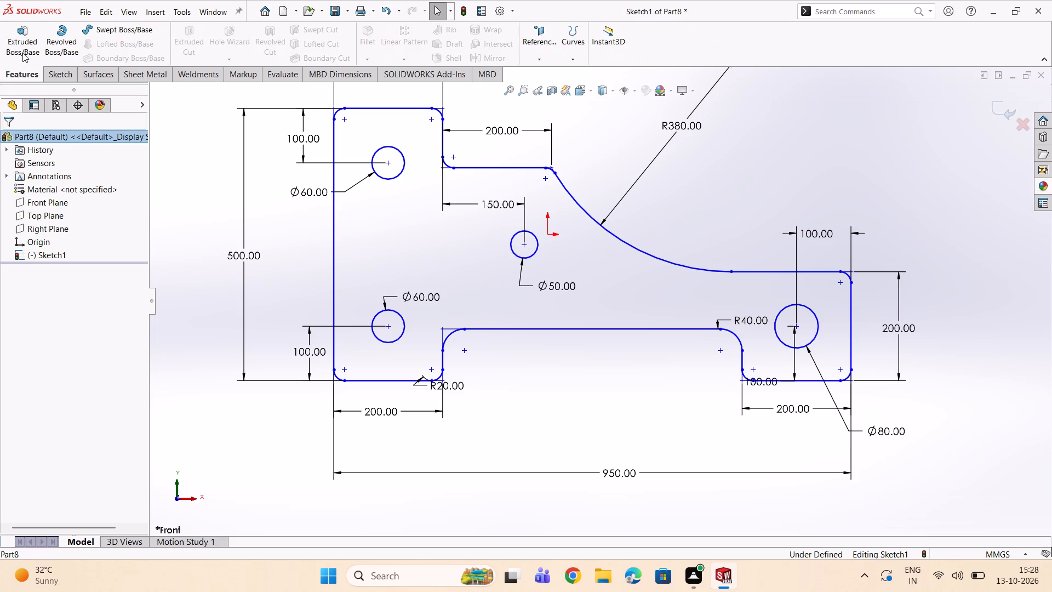
click(22, 49)
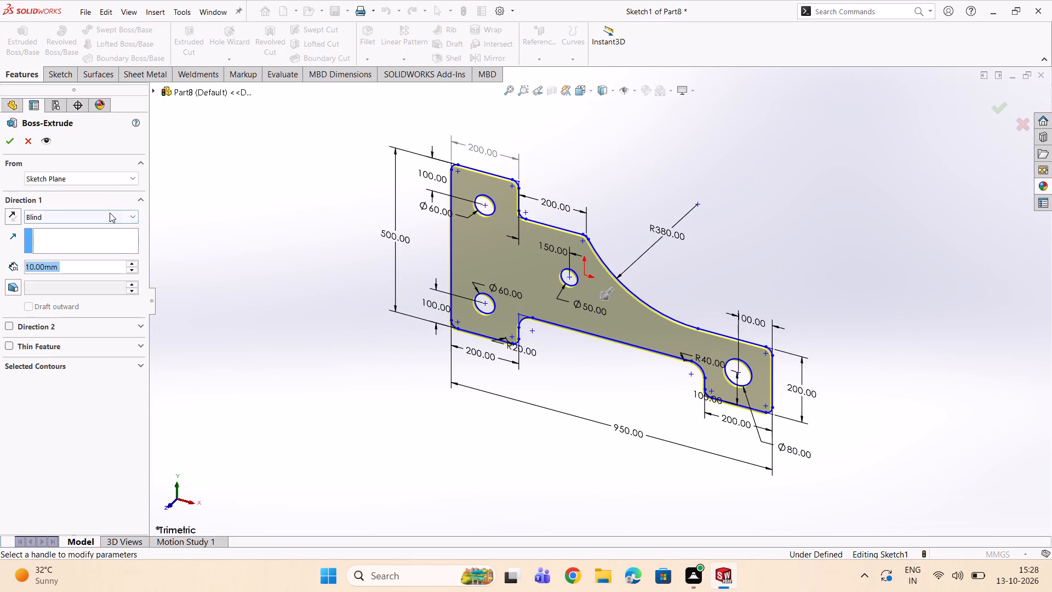
double_click(110, 213)
click(85, 216)
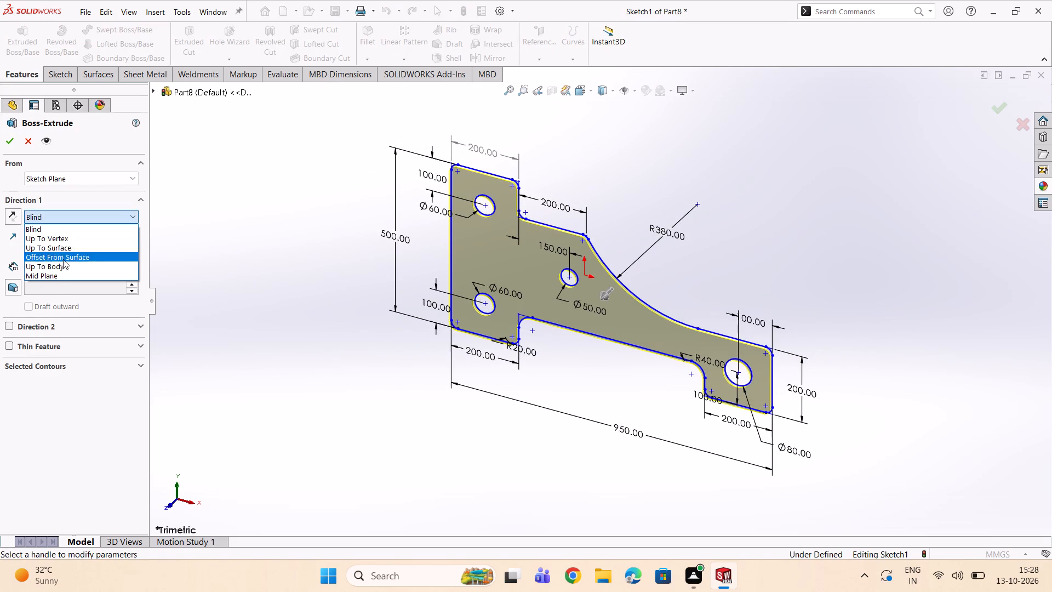
triple_click(55, 274)
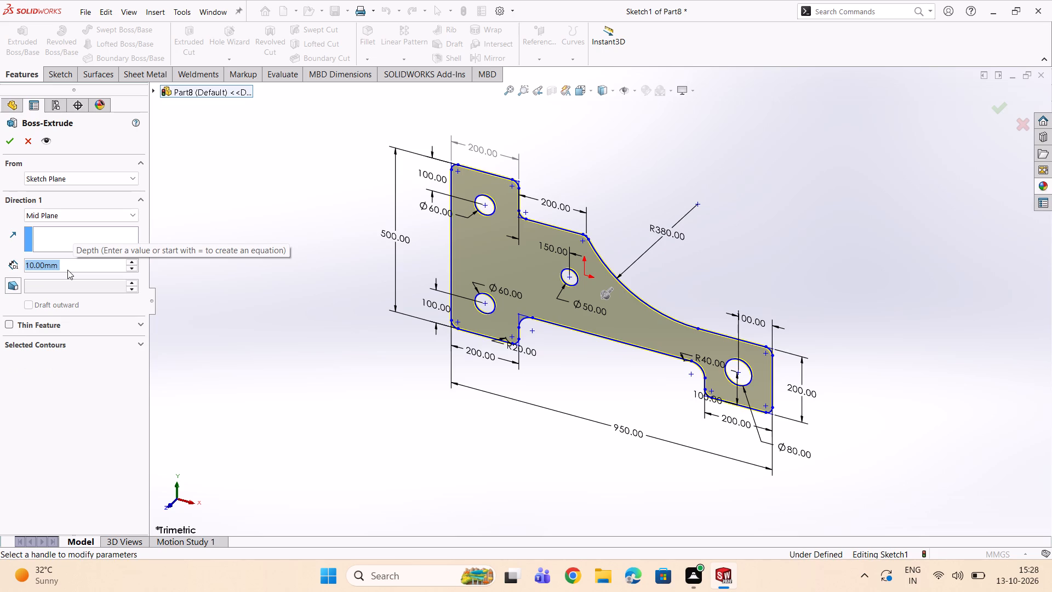
text(50)
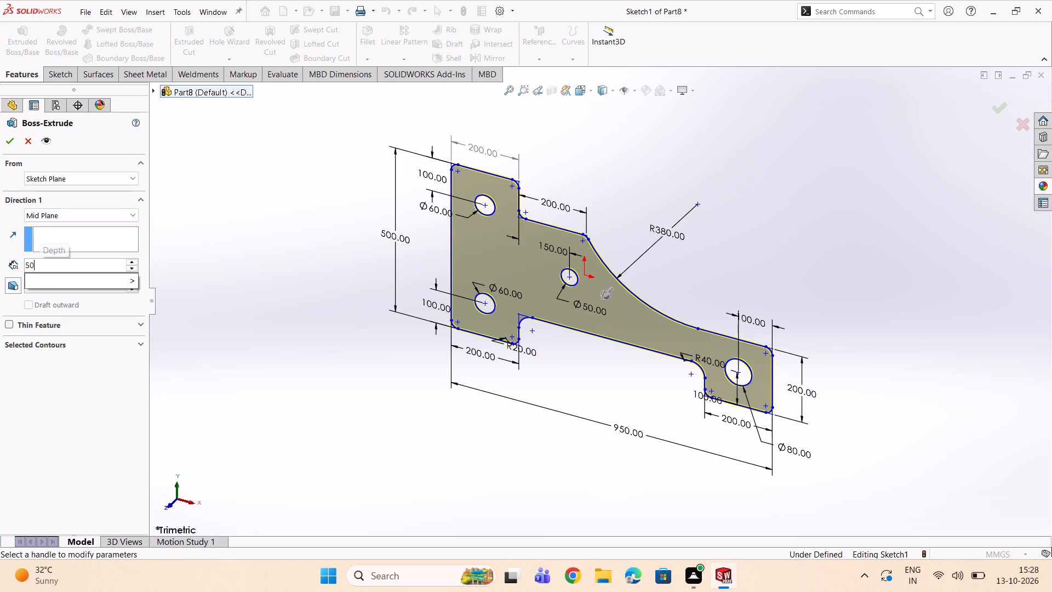
key(Return)
click(14, 147)
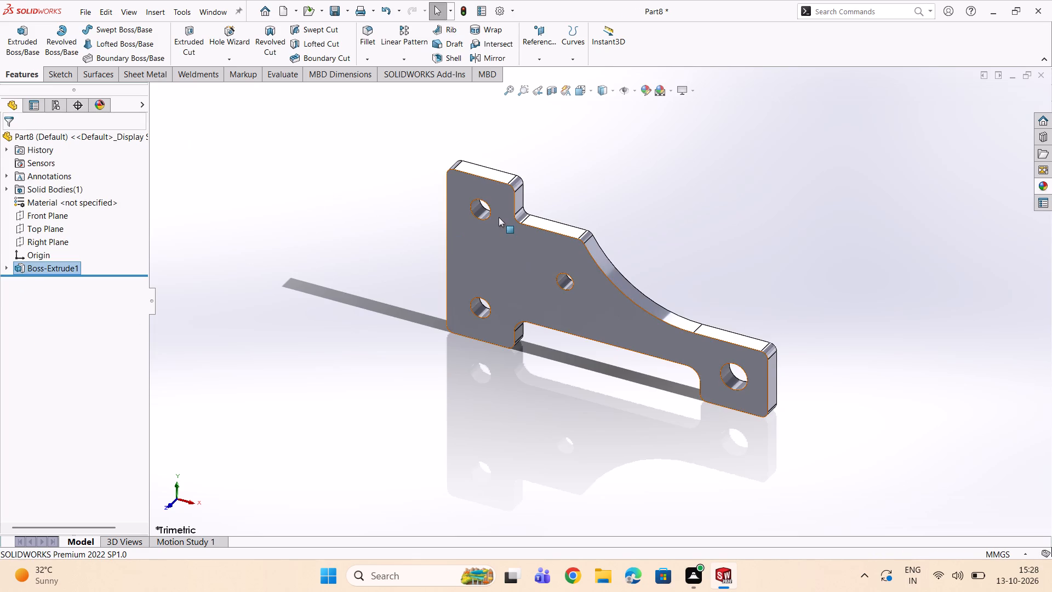
Apply a bright red colour appearance to the whole part.
click(24, 134)
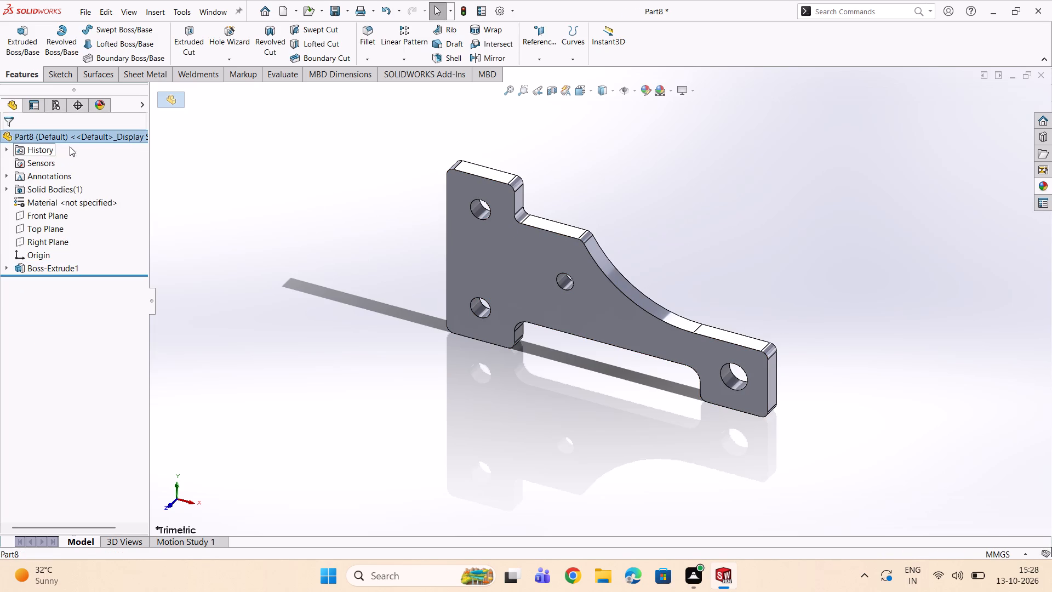
click(645, 88)
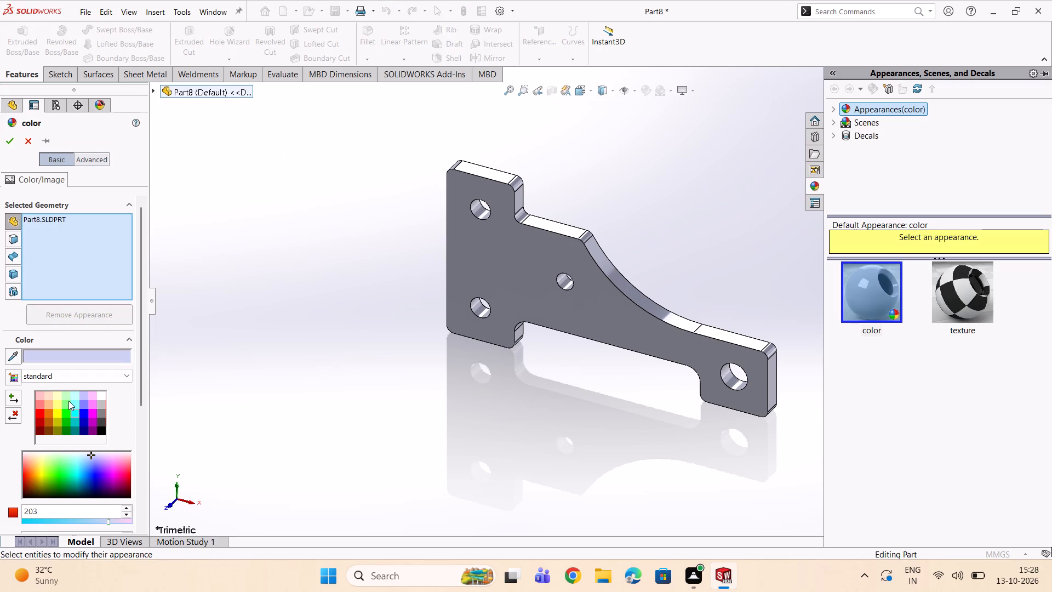
click(37, 415)
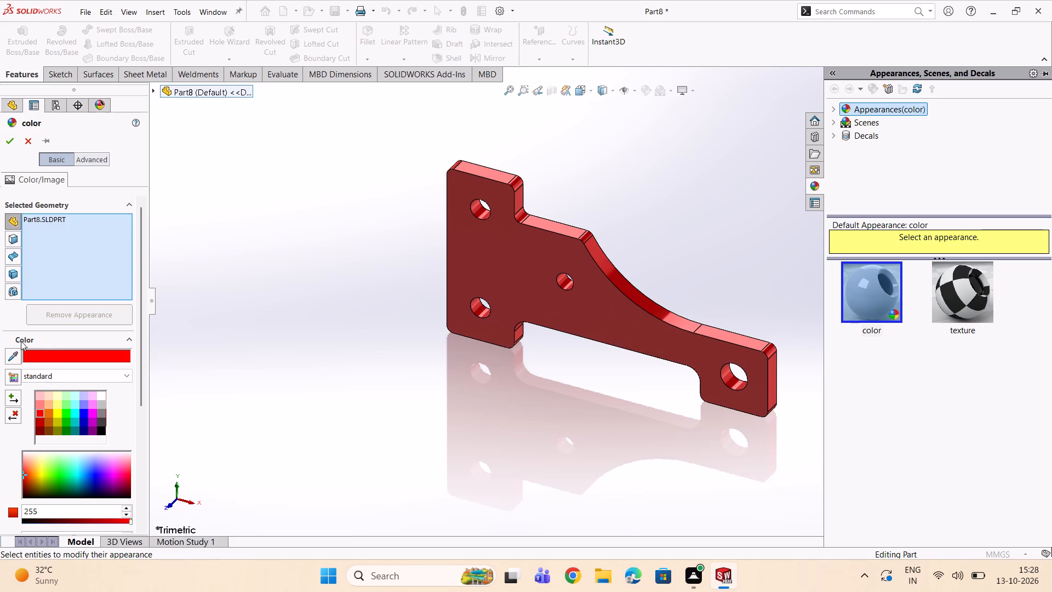
click(8, 145)
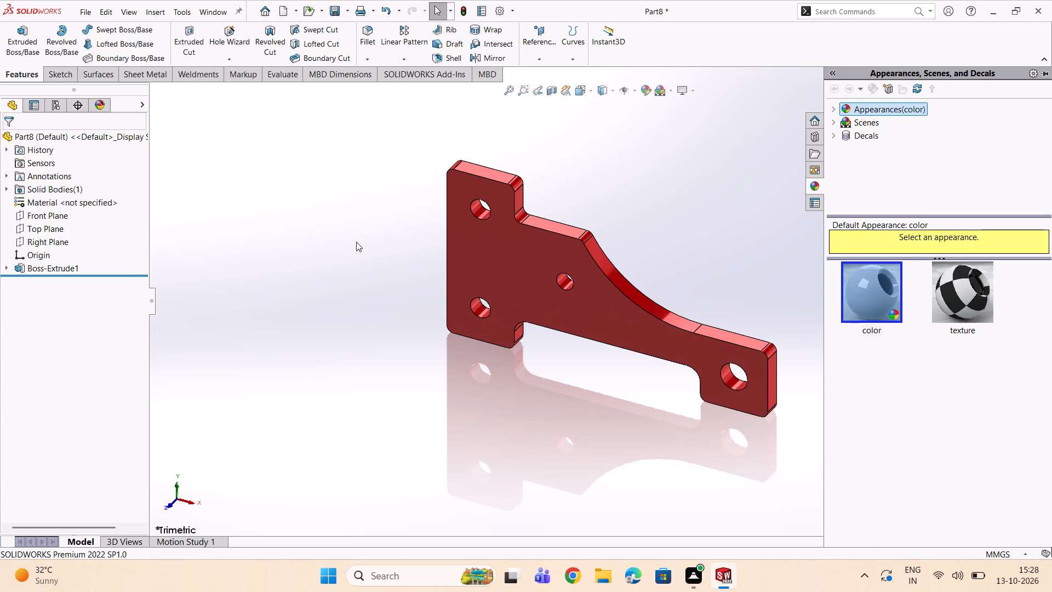
click(356, 242)
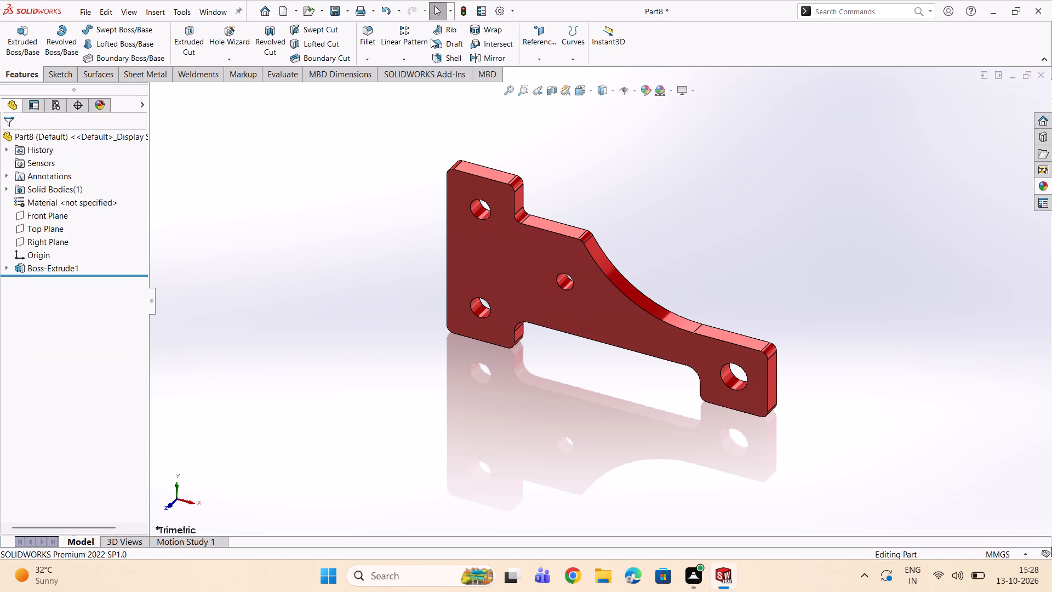
Save the part in the Documents folder under the file name CA 5.
double_click(333, 8)
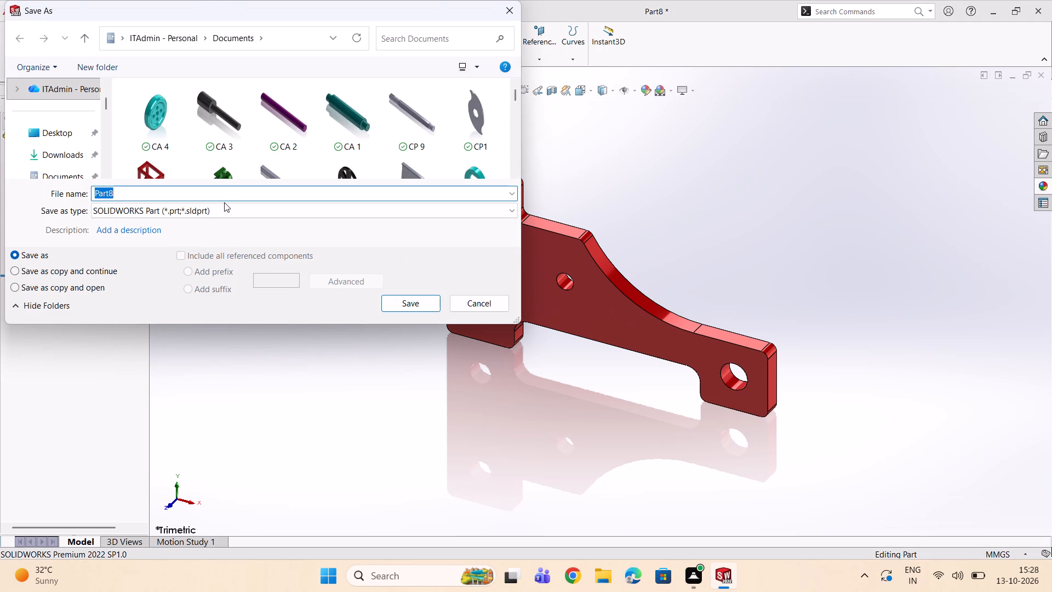
text(CA)
key(space)
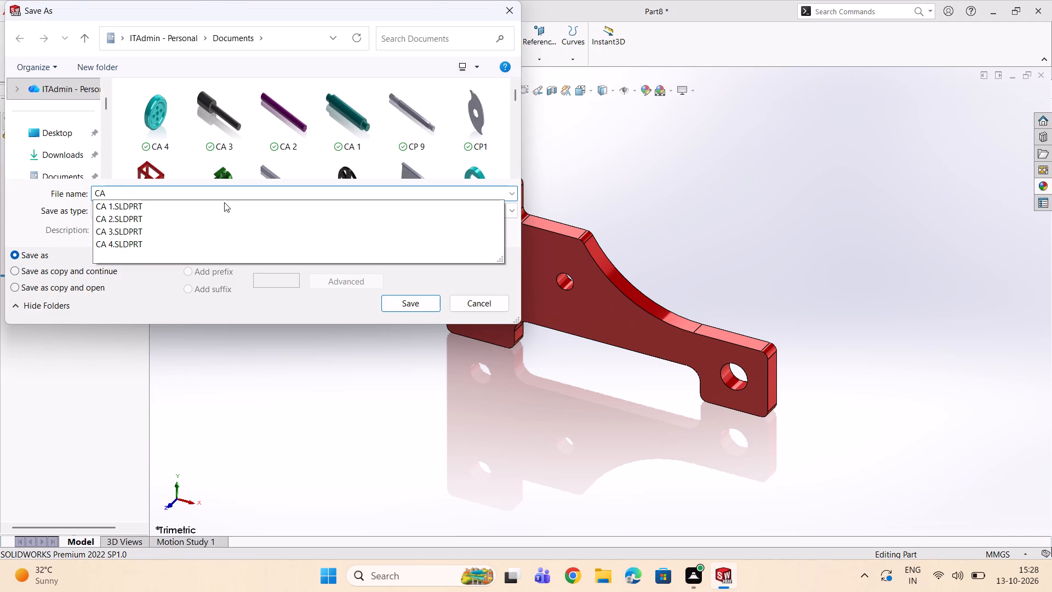
key(5)
key(Return)
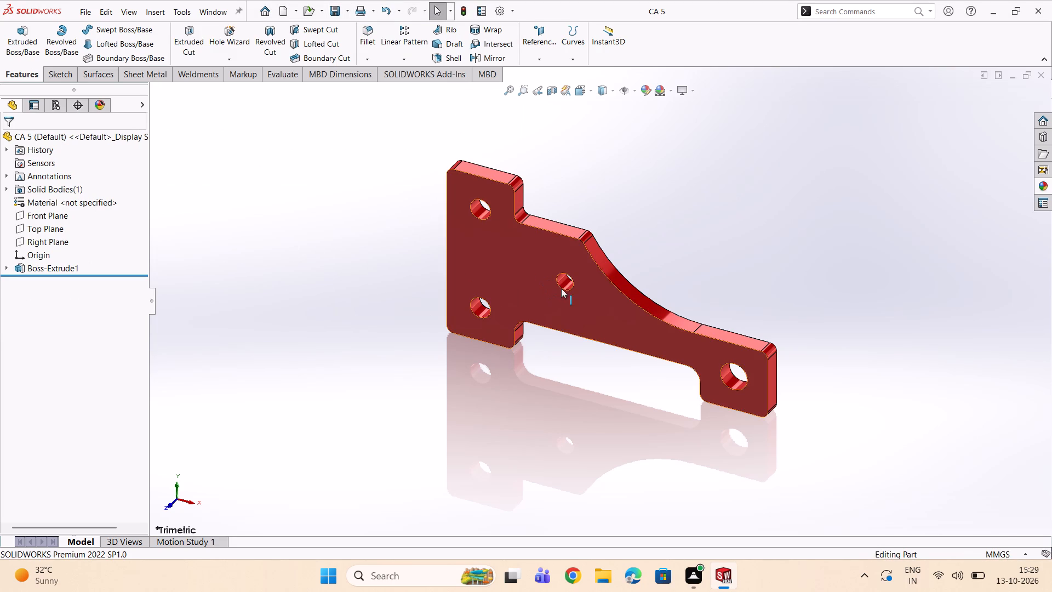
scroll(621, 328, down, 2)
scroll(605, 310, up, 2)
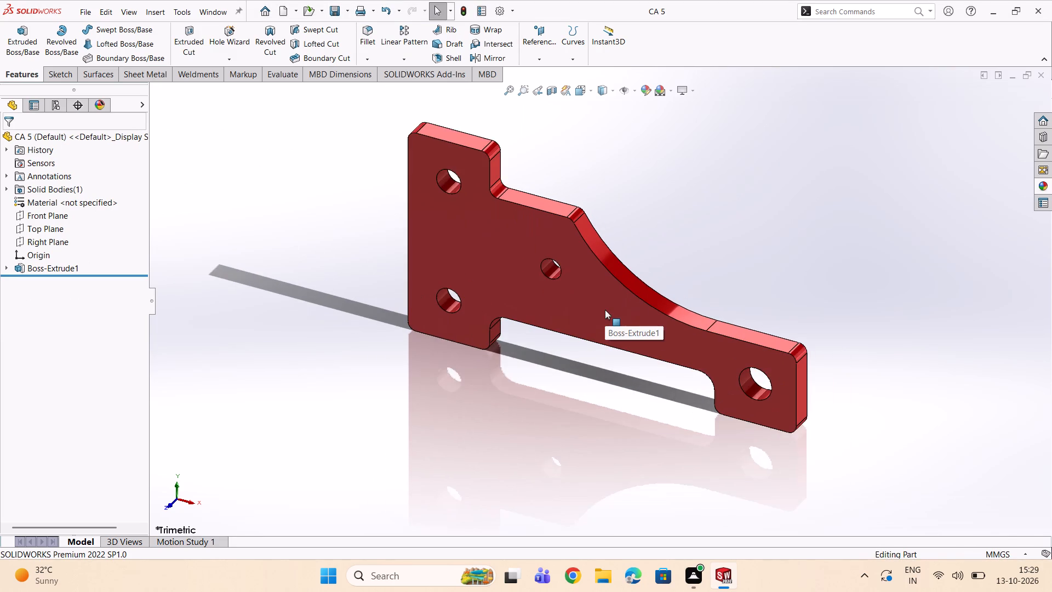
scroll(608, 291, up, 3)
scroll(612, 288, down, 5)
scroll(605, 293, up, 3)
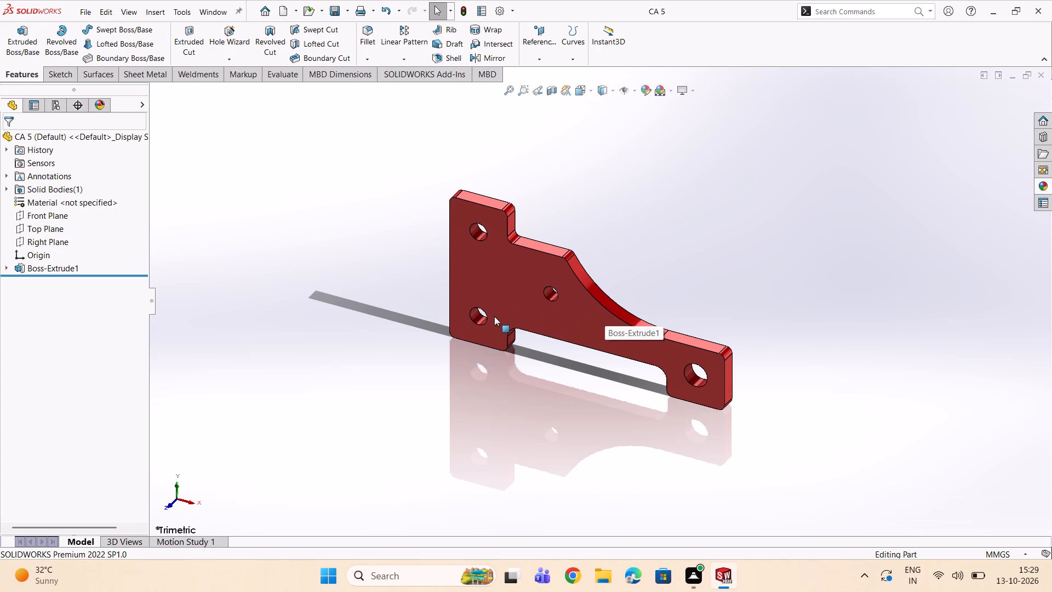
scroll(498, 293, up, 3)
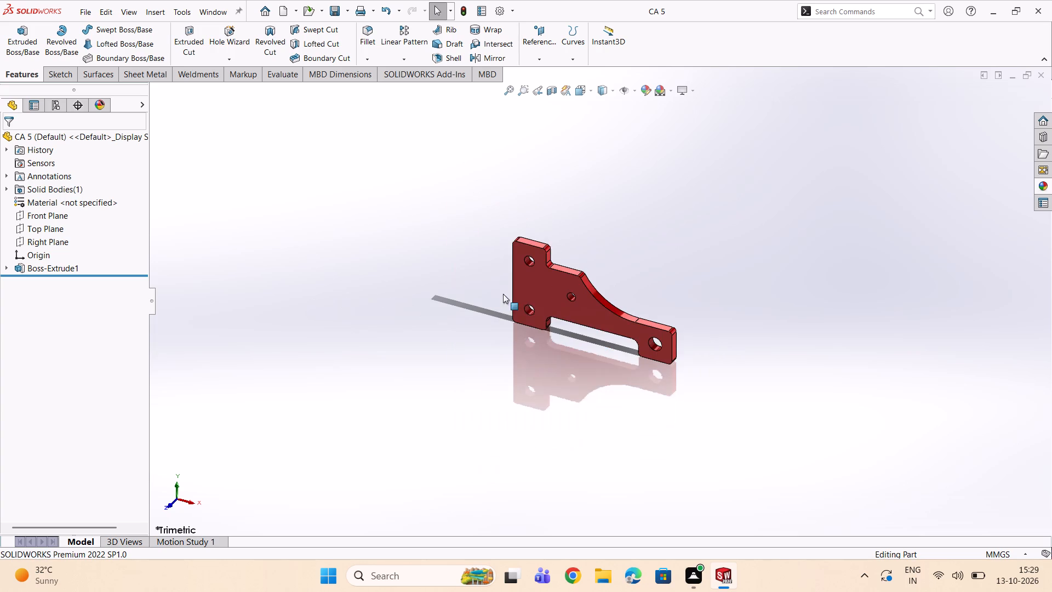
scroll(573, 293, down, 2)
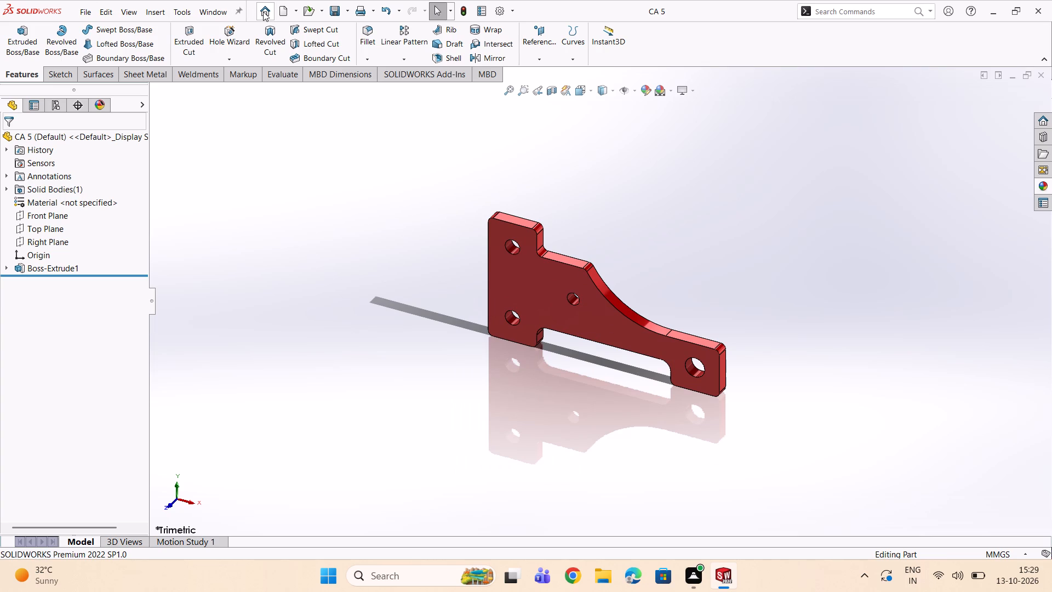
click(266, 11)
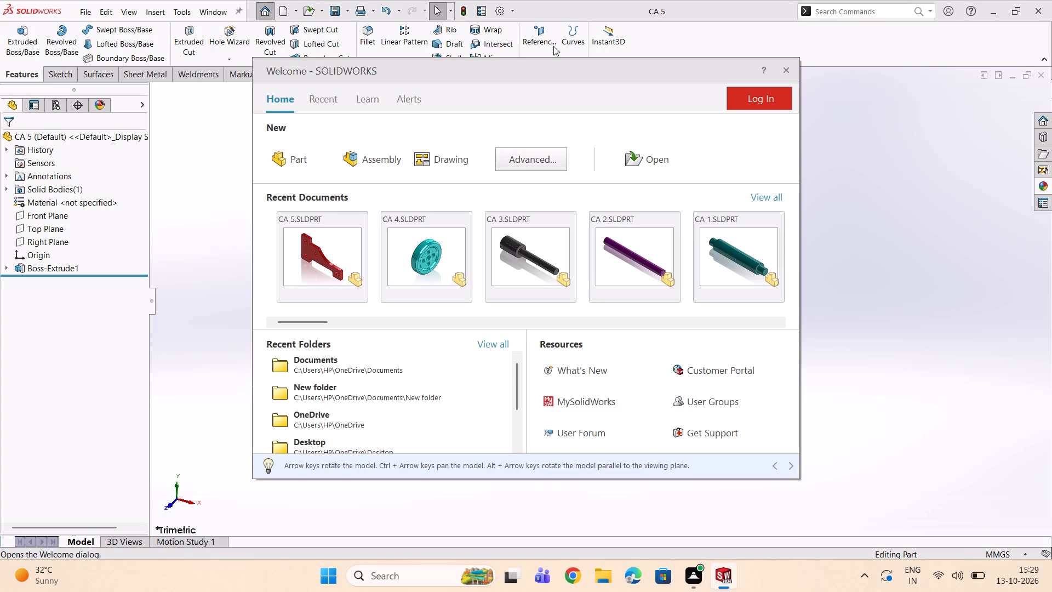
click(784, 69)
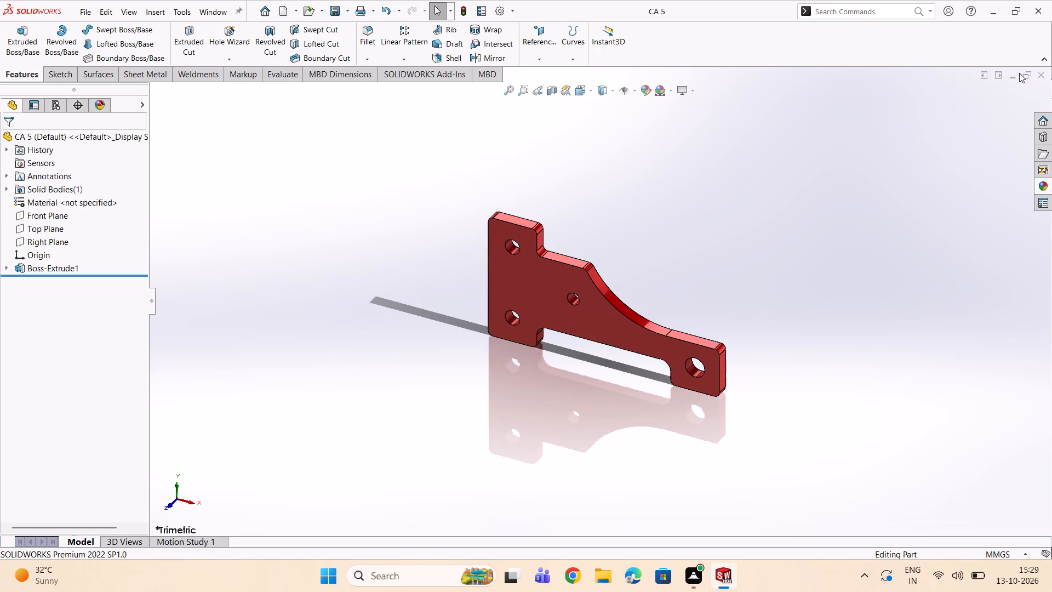
Close the CA 5 part and create a new, empty part document.
click(1036, 73)
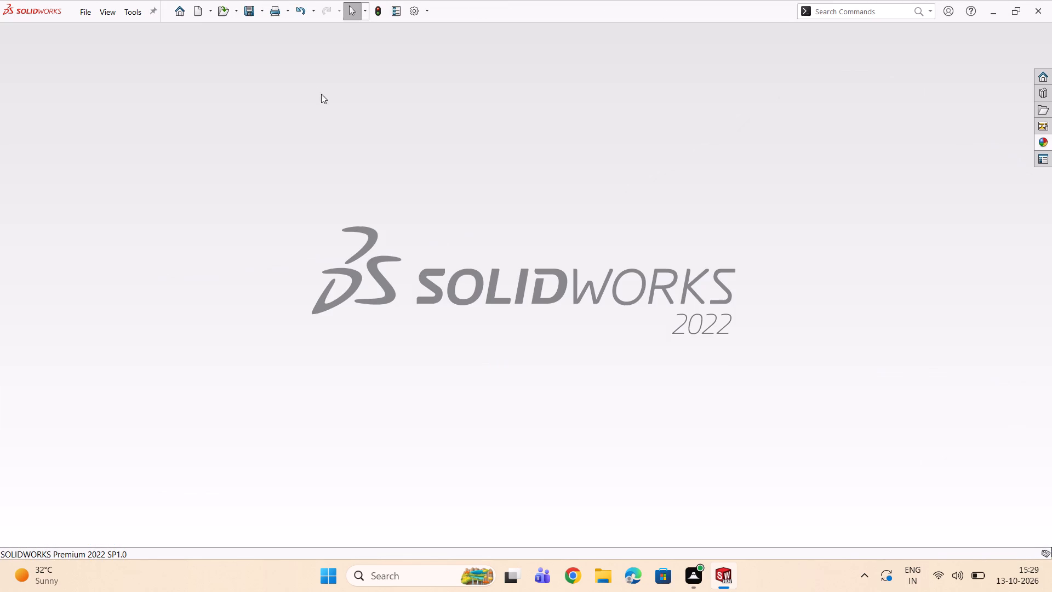
click(194, 7)
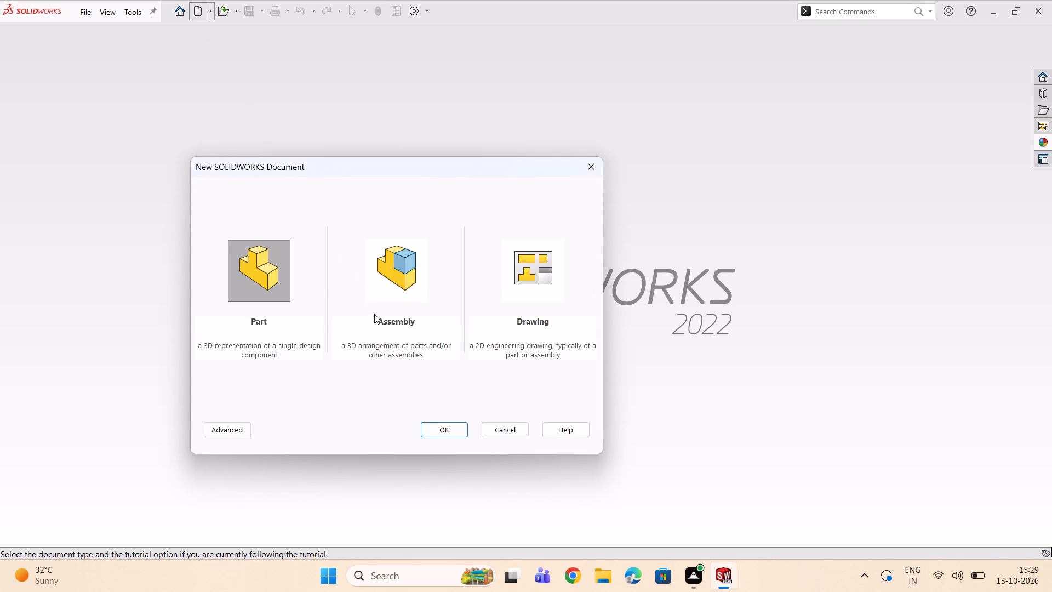
double_click(423, 425)
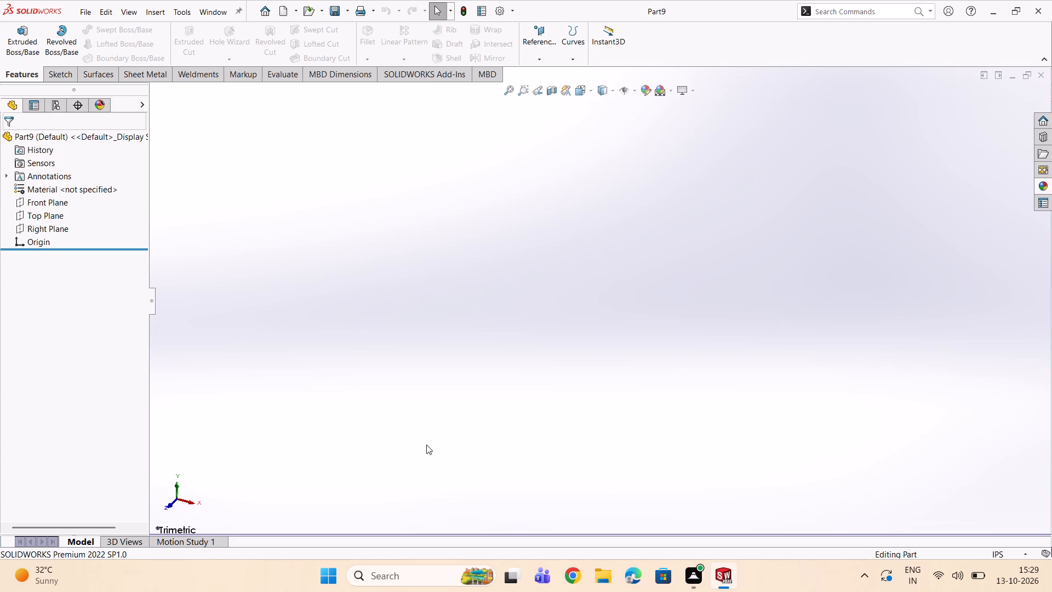
Set the new part's unit system to MMGS (millimeter, gram, second).
click(983, 550)
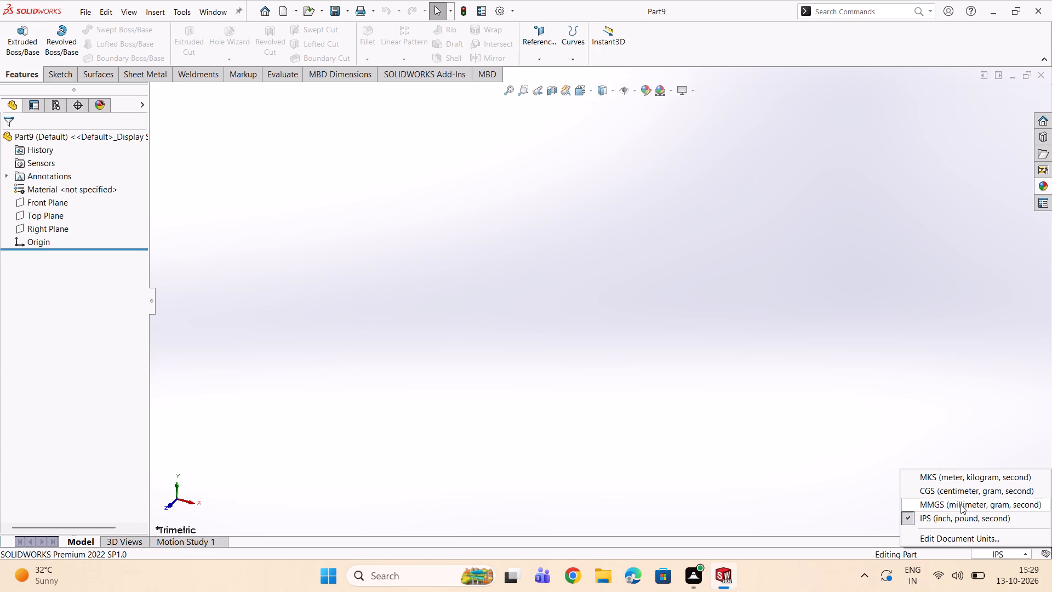
click(960, 504)
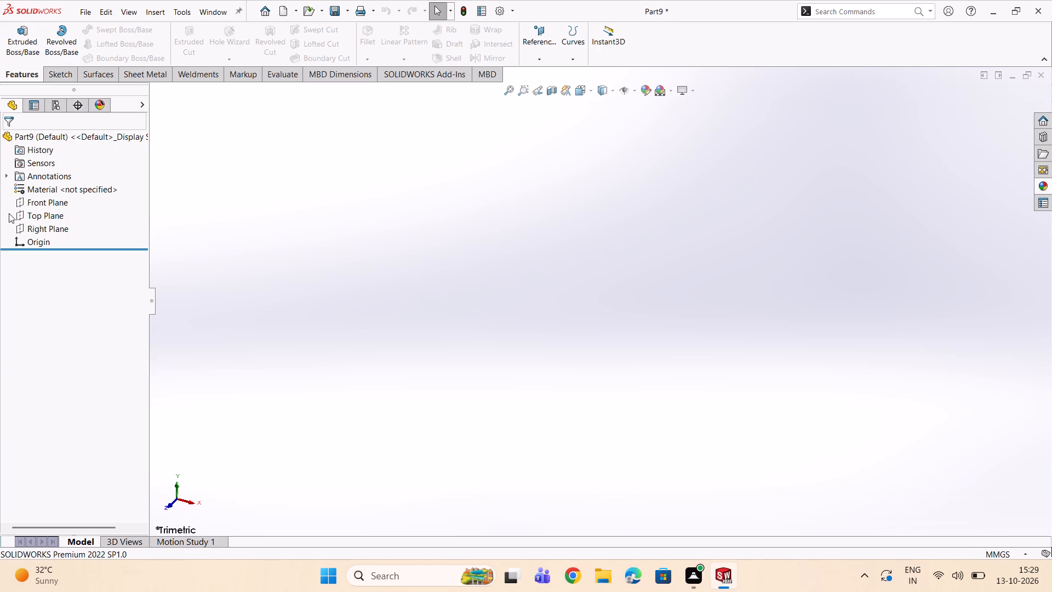
Start a new sketch on the Front Plane.
double_click(30, 204)
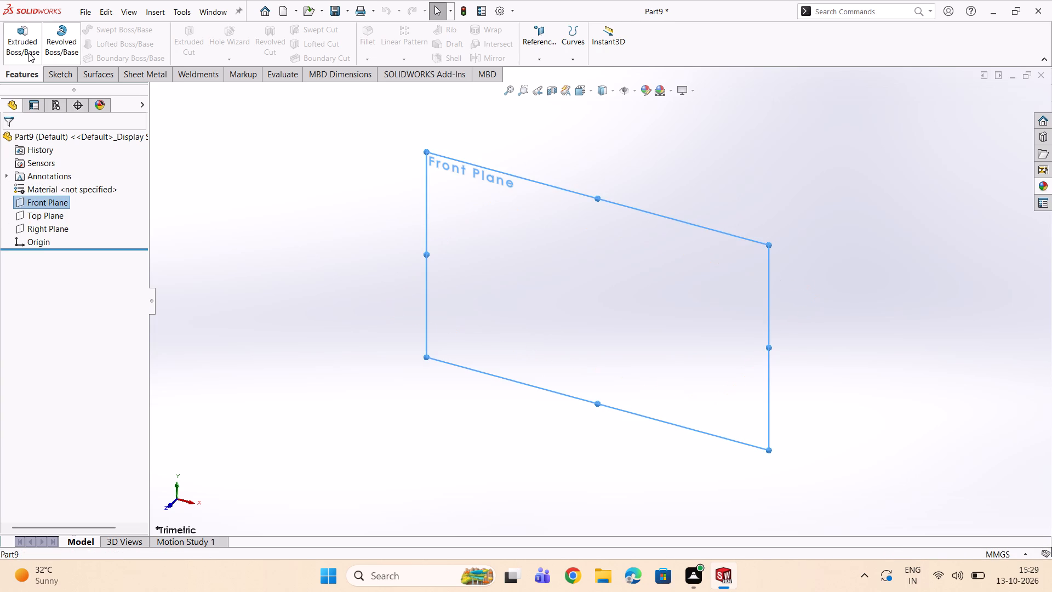
click(56, 73)
click(18, 44)
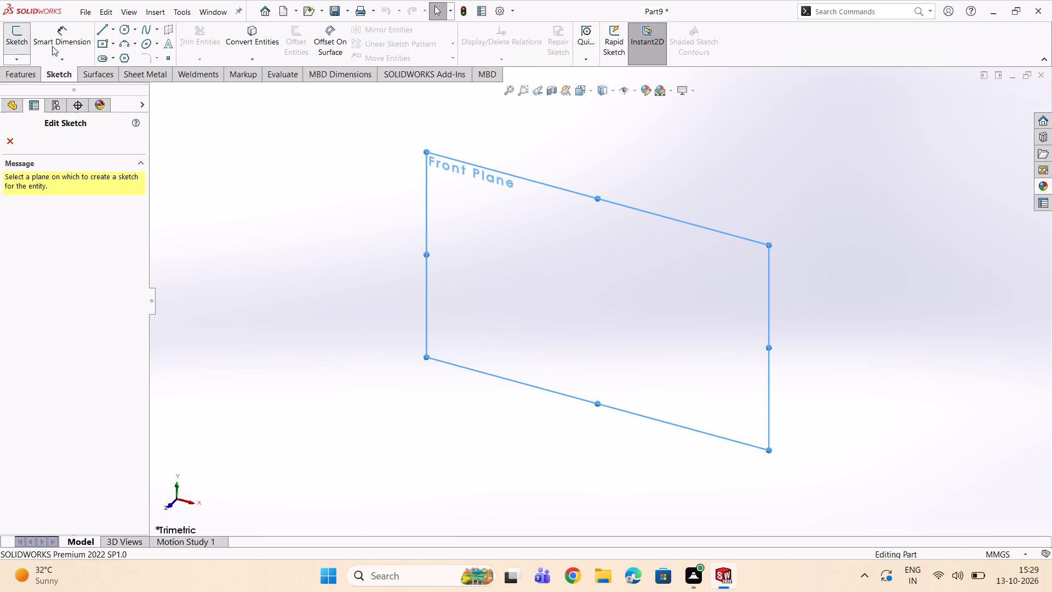
click(435, 180)
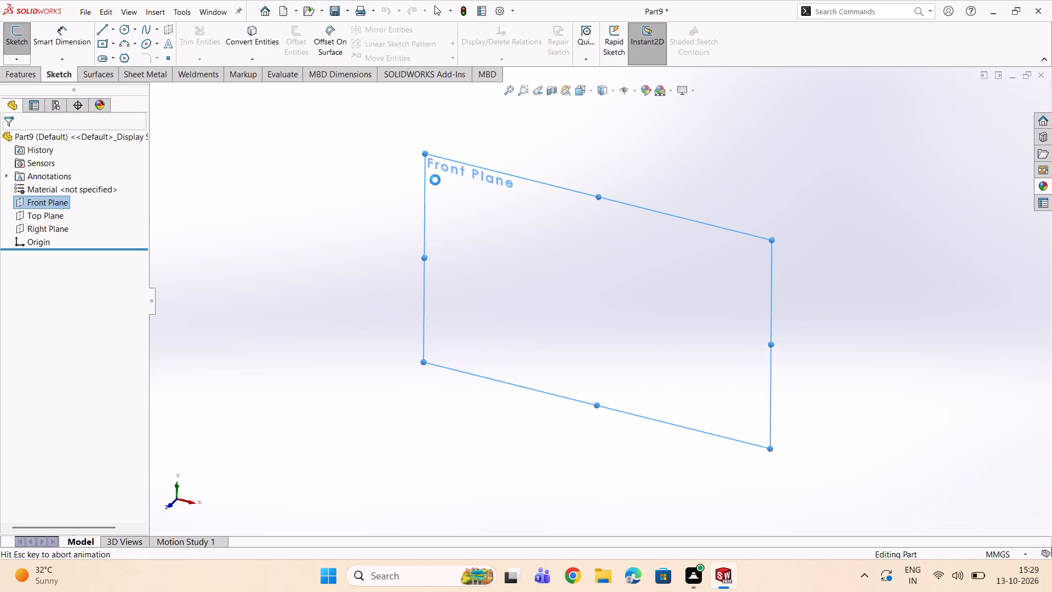
Sketch a single, nearly horizontal line about 251 mm long, passing just above the origin and extending to both sides of it.
double_click(101, 45)
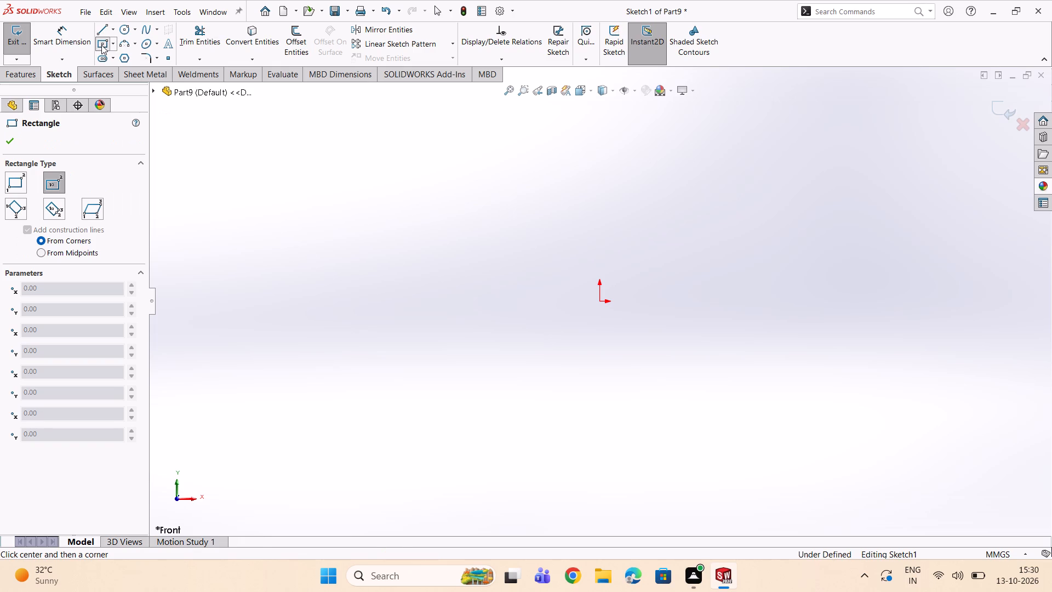
click(100, 32)
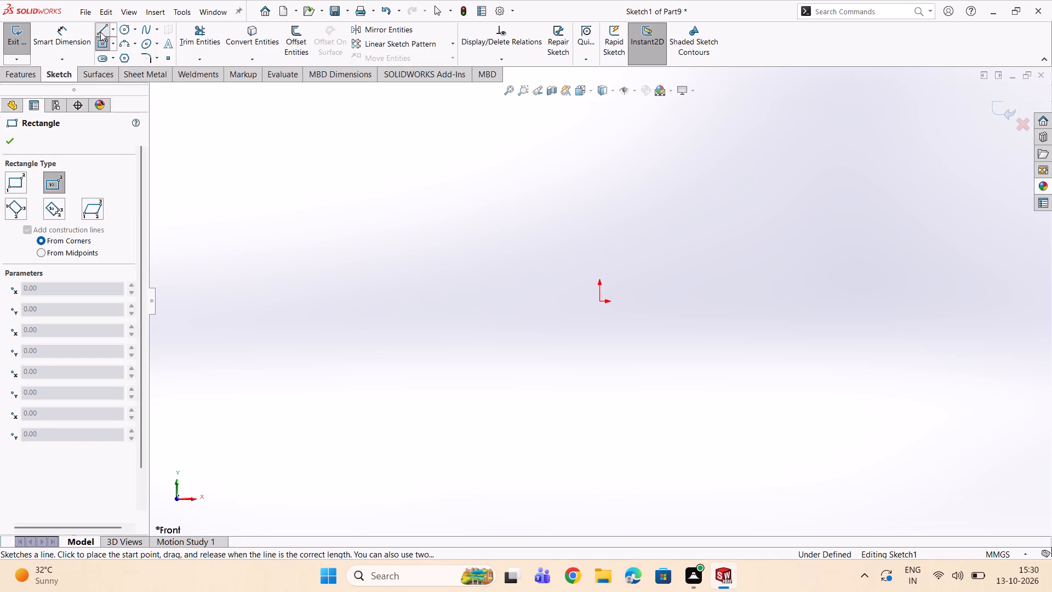
click(361, 299)
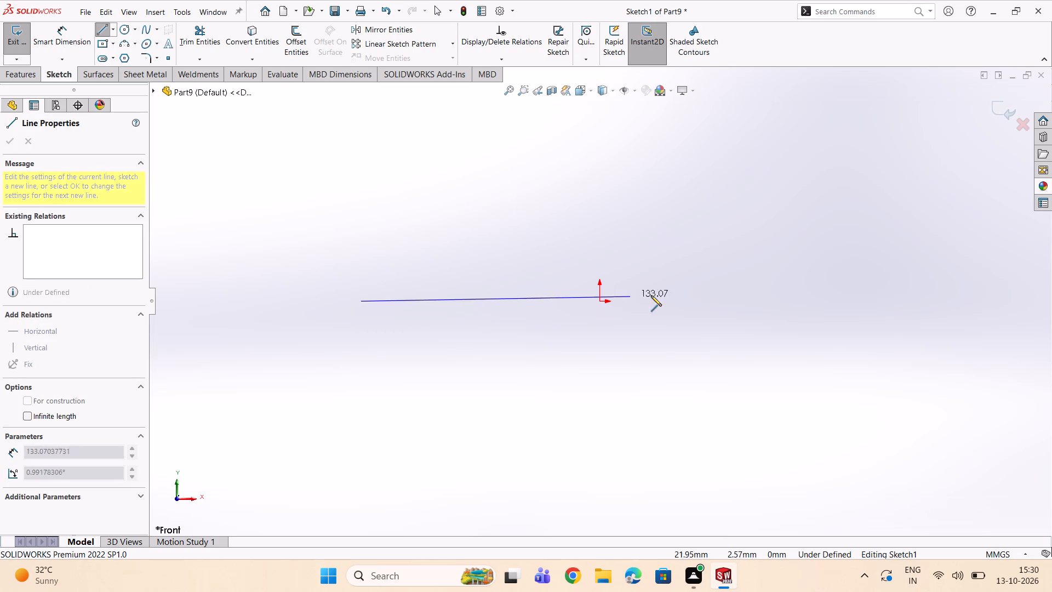
click(870, 297)
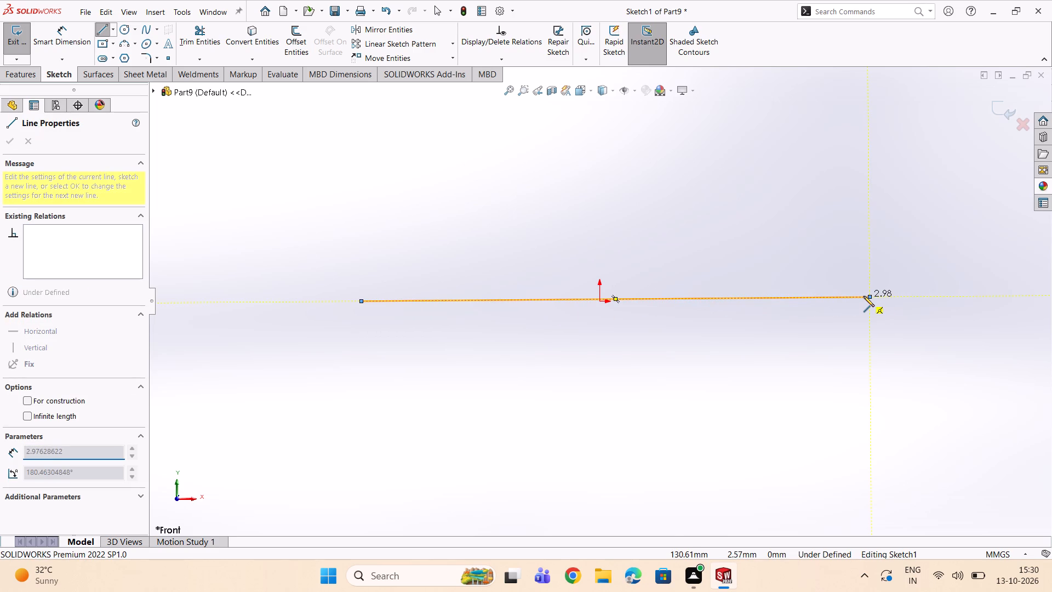
key(Escape)
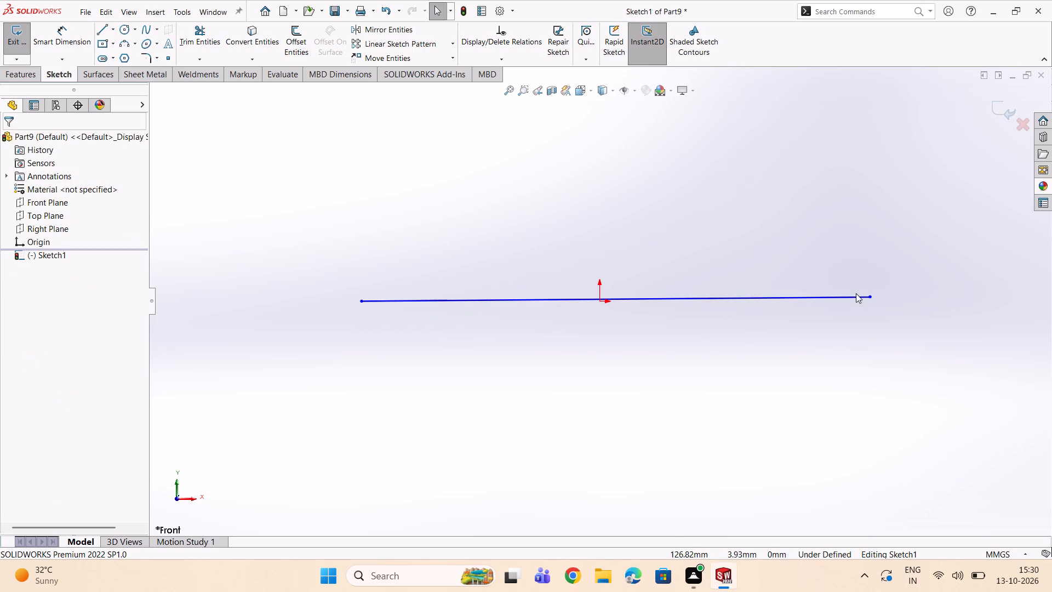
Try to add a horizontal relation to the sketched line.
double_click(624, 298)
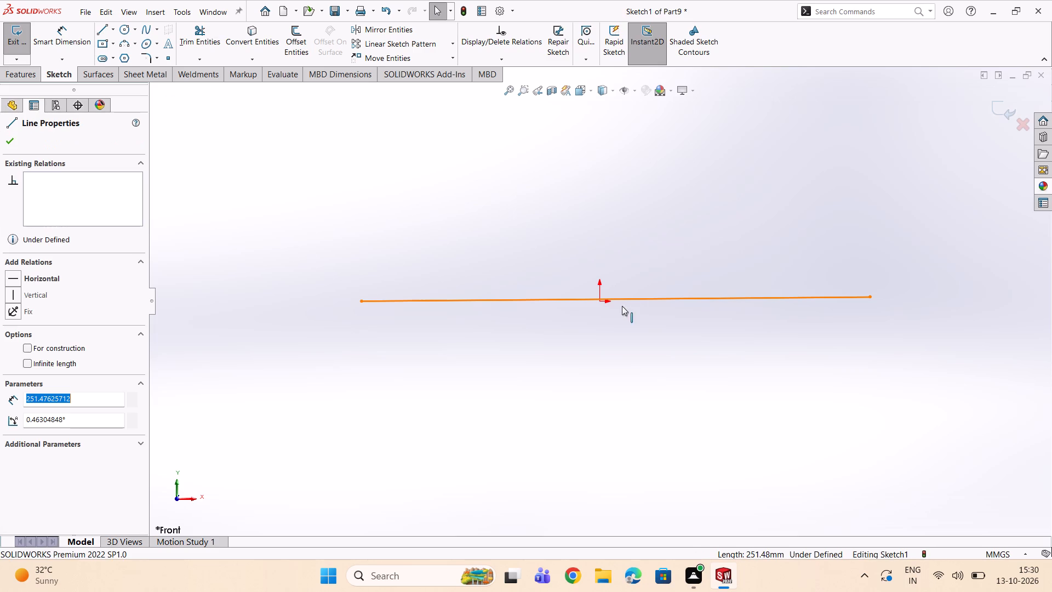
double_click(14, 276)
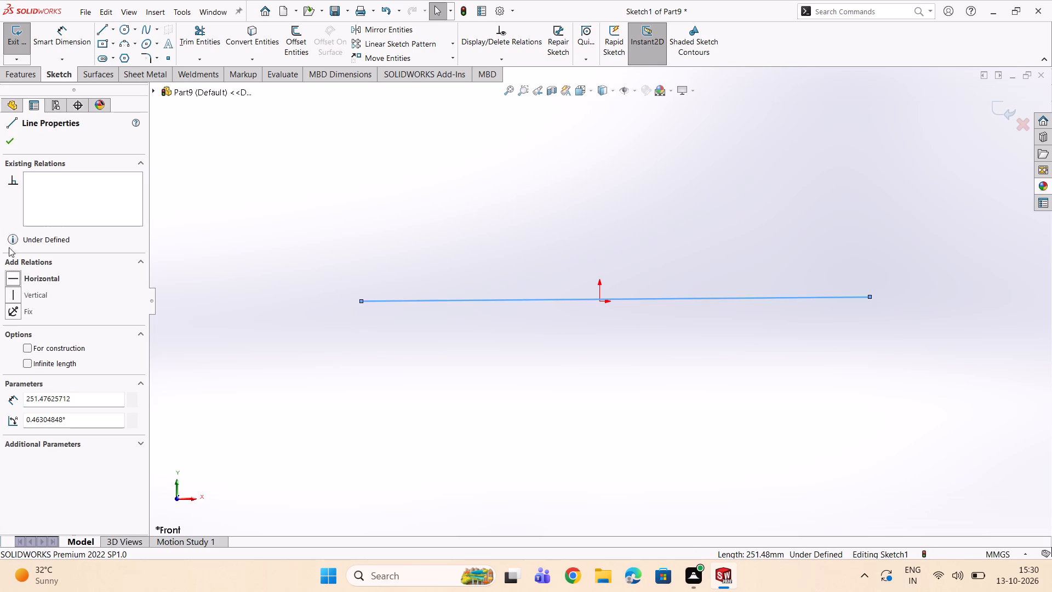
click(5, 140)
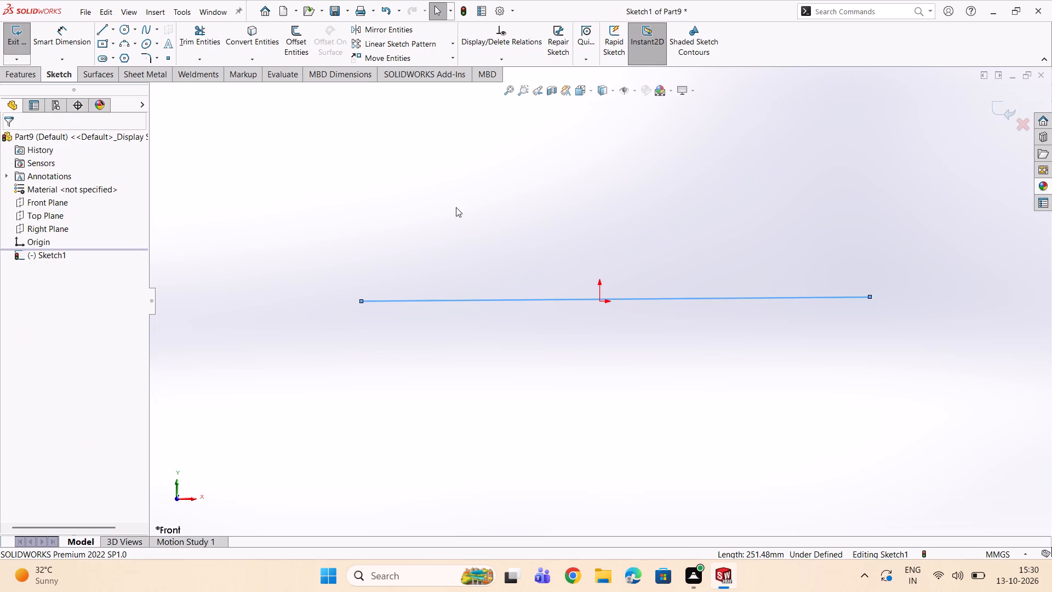
Make the line's midpoint coincident with the origin.
click(615, 300)
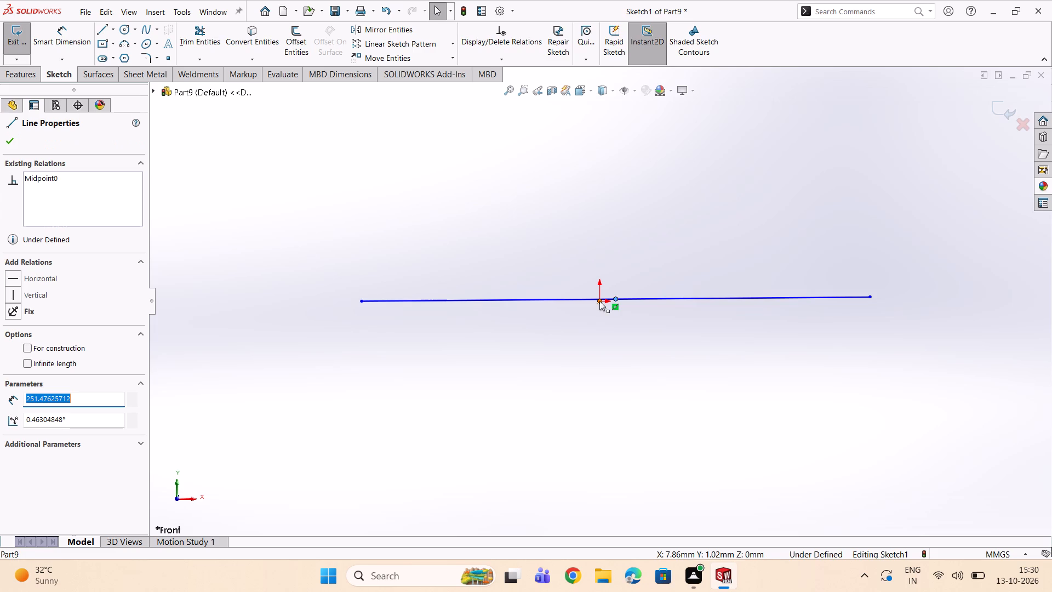
ctrl+click(599, 301)
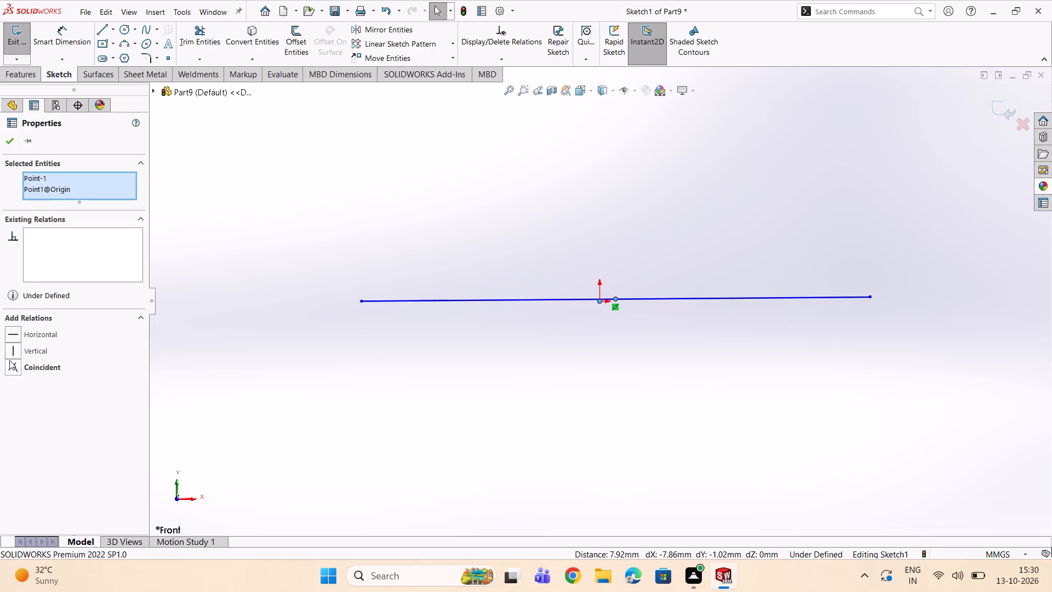
click(9, 360)
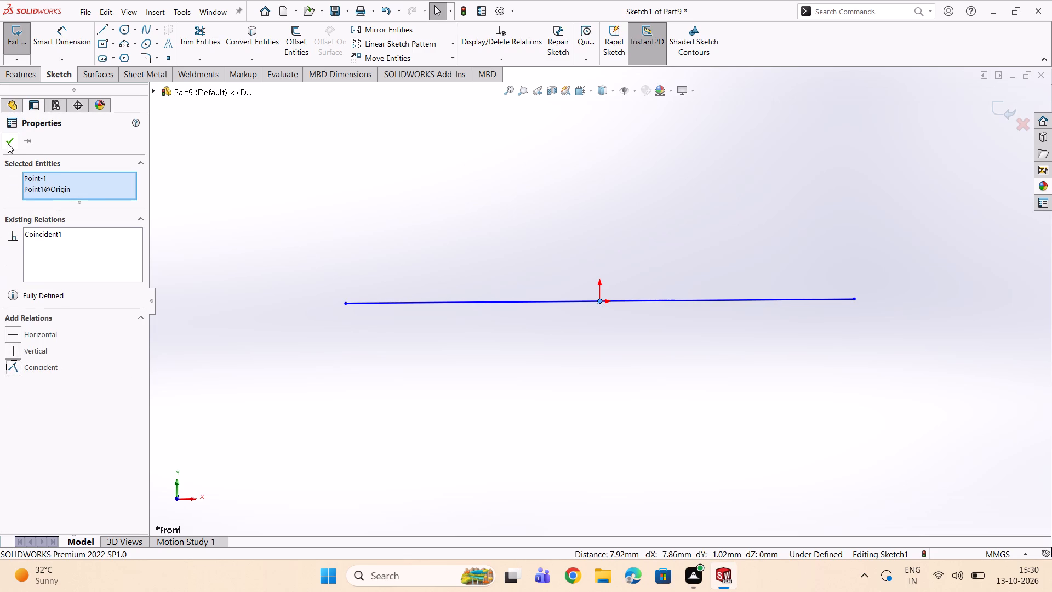
click(8, 144)
Add a horizontal relation to the line through the origin.
click(414, 302)
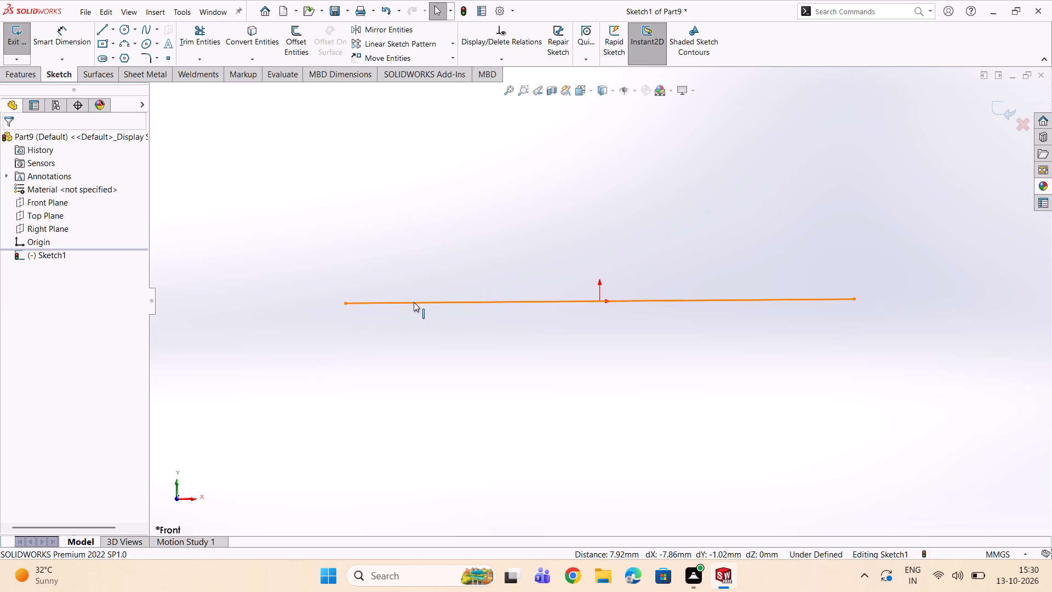
click(13, 282)
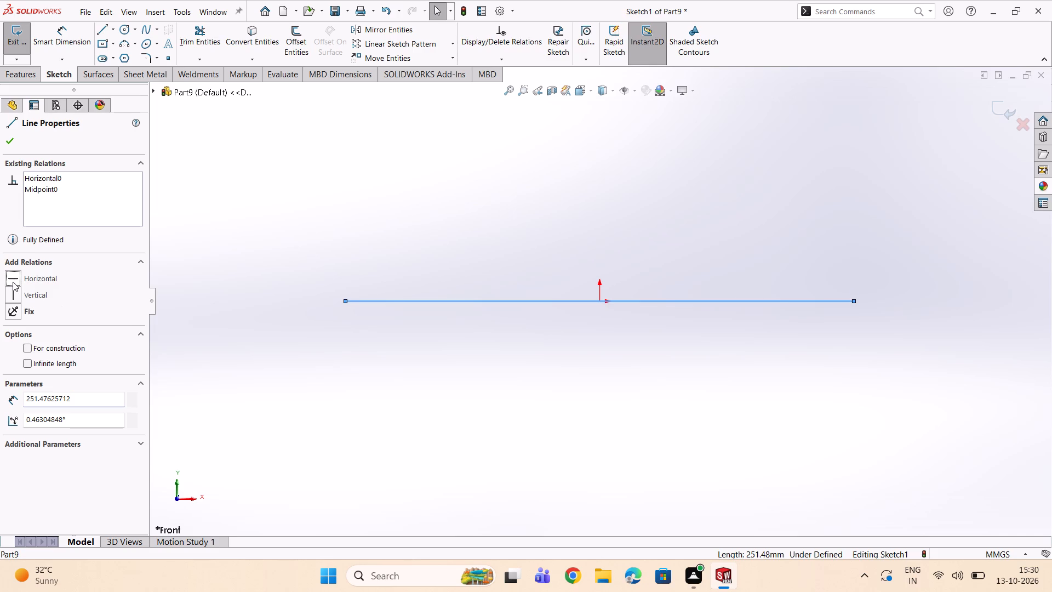
click(7, 143)
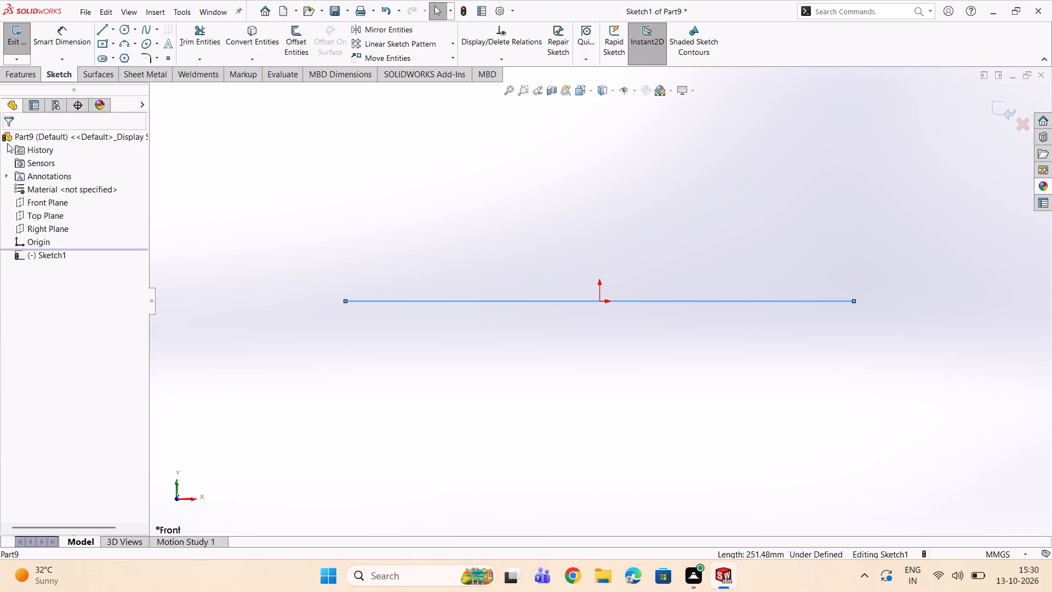
key(Escape)
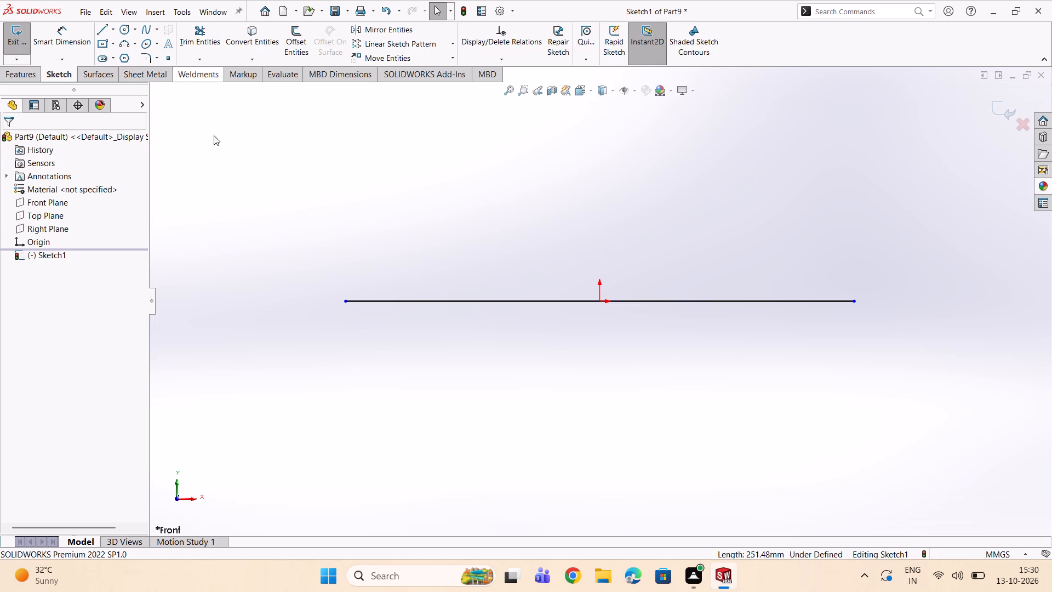
Convert the horizontal line through the origin to construction geometry.
double_click(373, 300)
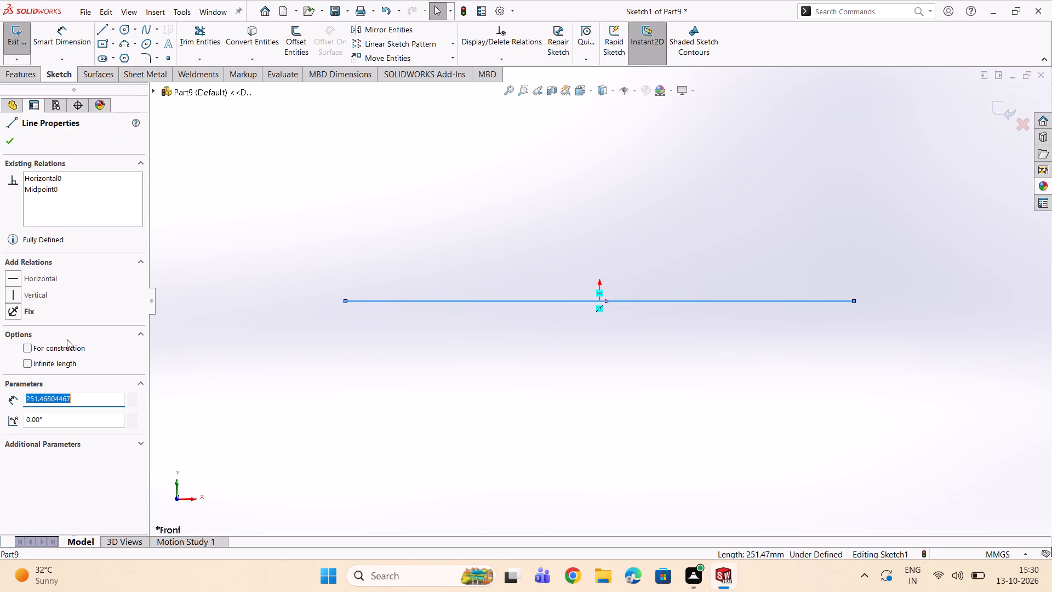
click(22, 350)
click(28, 349)
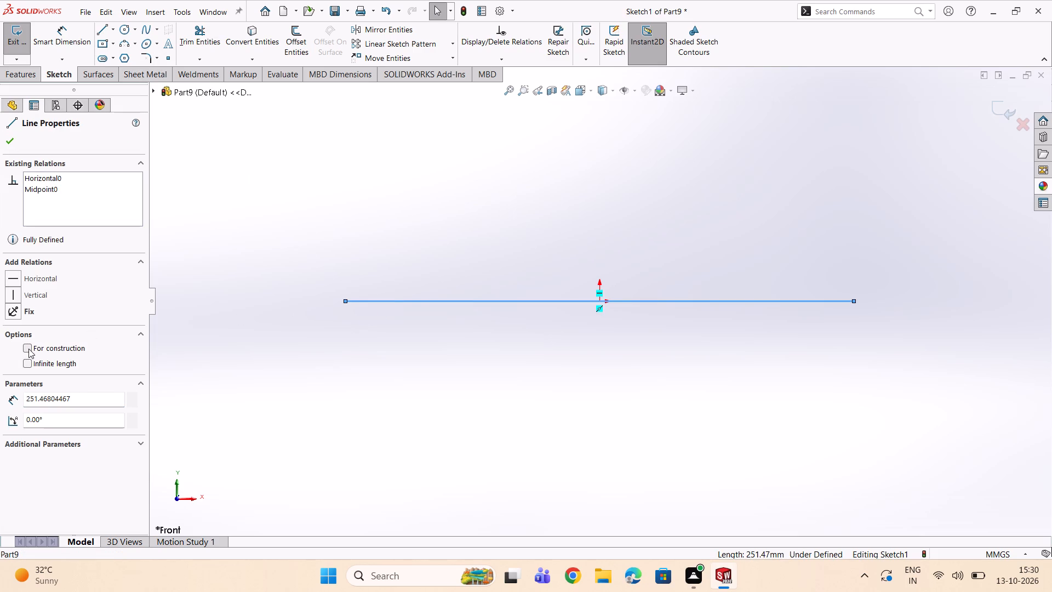
click(14, 143)
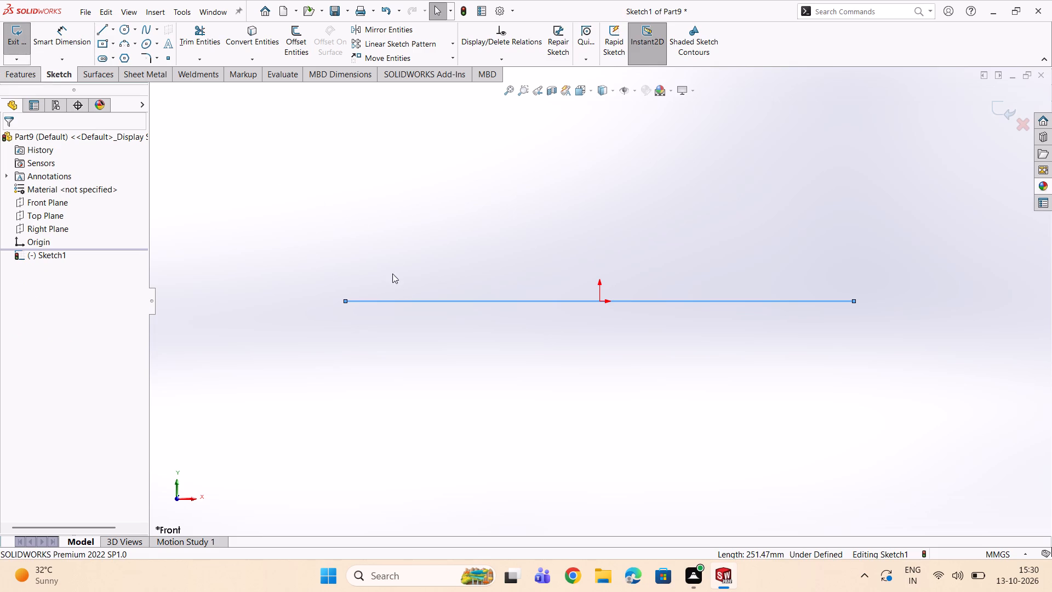
double_click(401, 304)
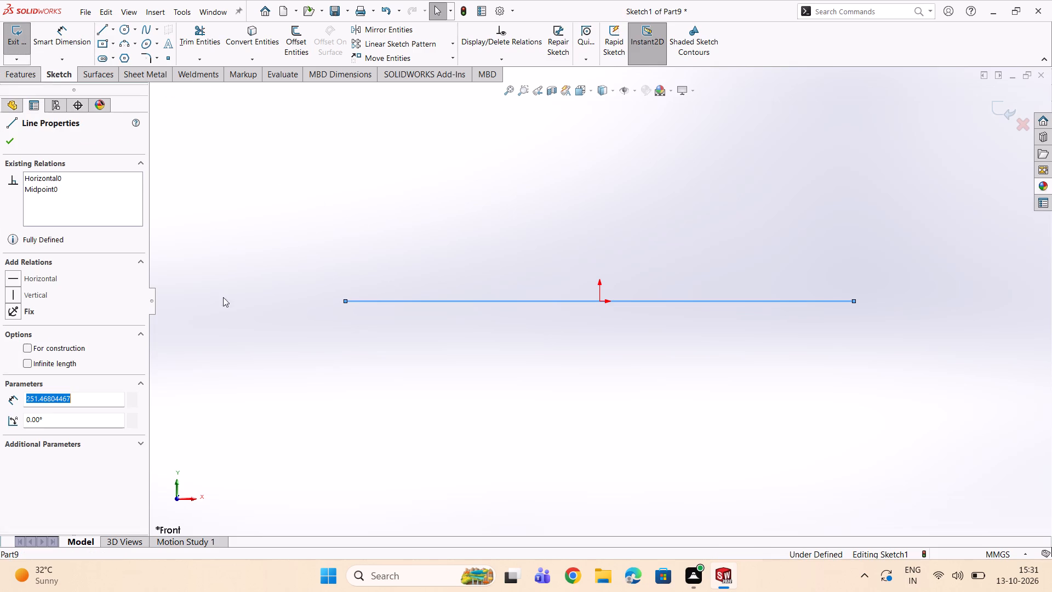
click(31, 351)
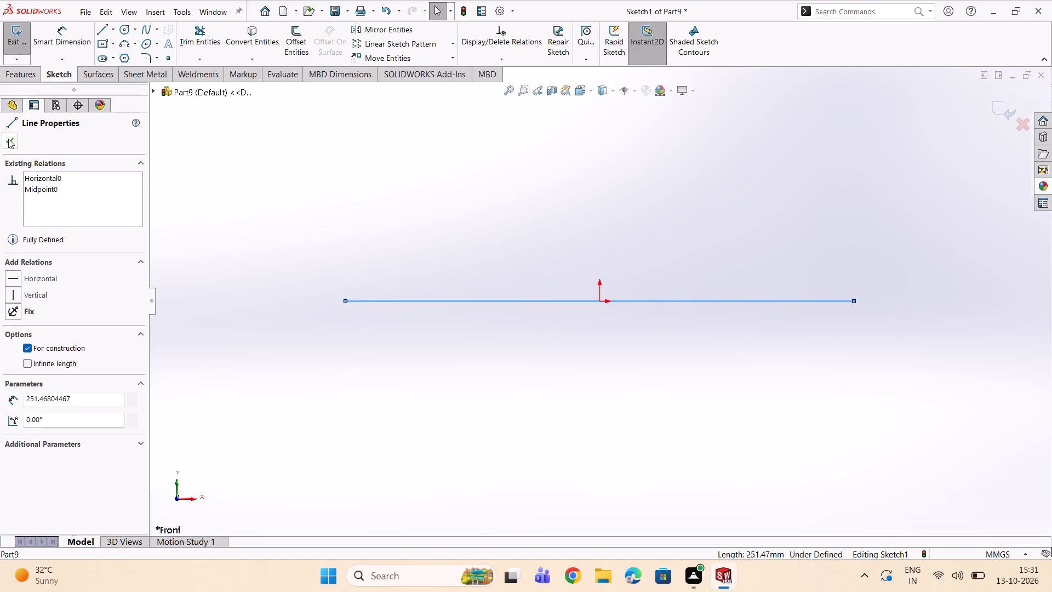
double_click(8, 139)
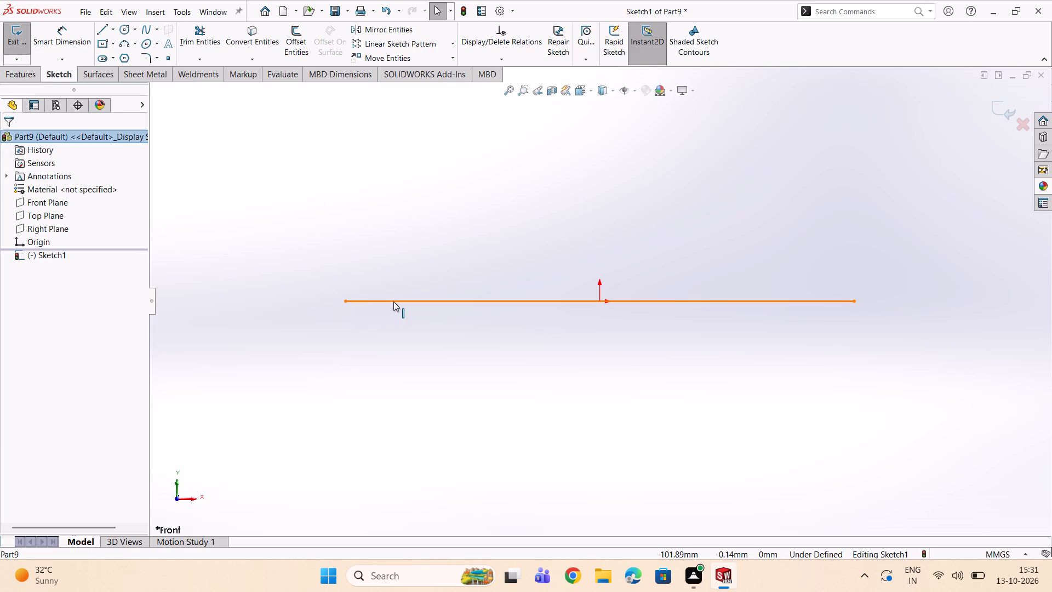
click(393, 301)
click(24, 349)
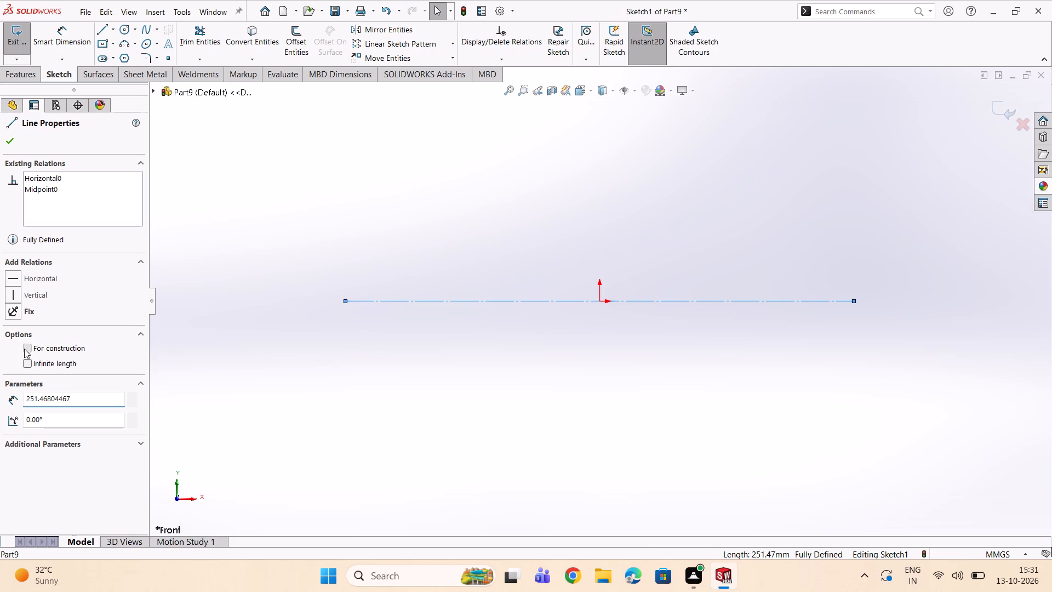
click(7, 141)
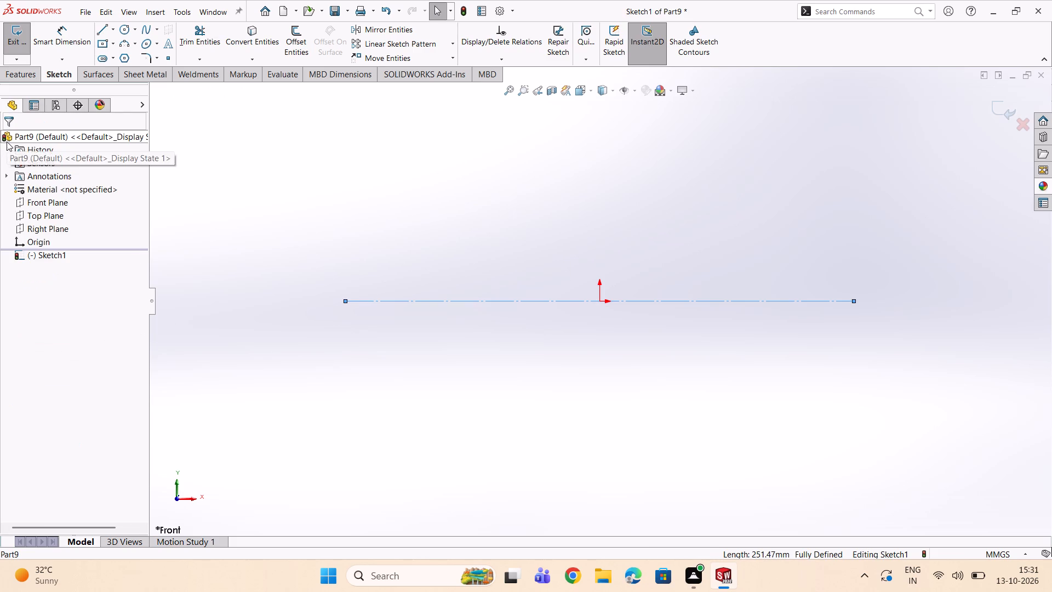
scroll(298, 211, up, 1)
click(406, 247)
click(468, 255)
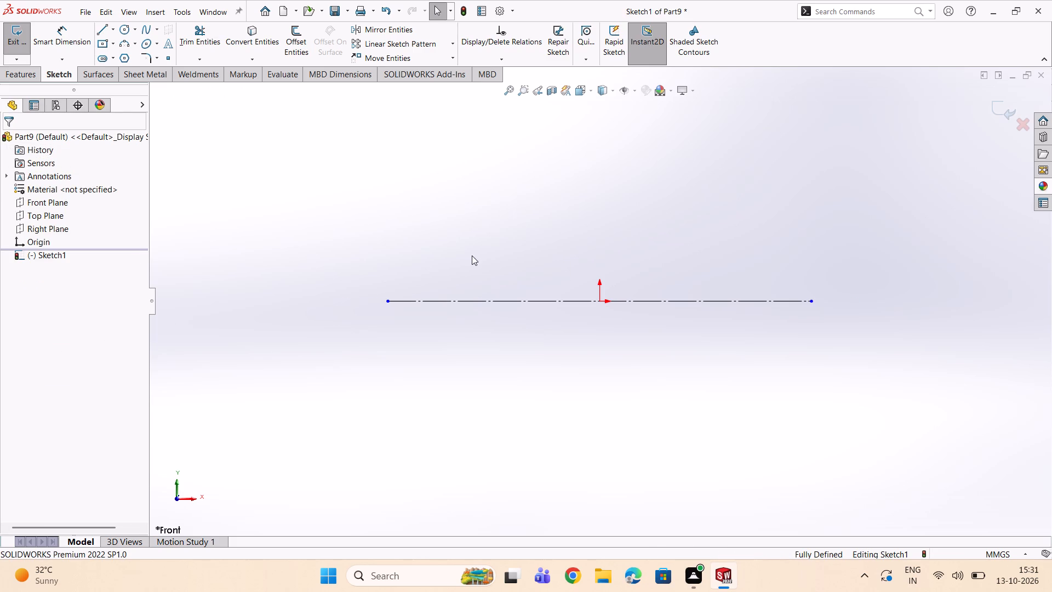
Sketch a narrow profile open at the bottom at the construction line's left end: two vertical sides about 29 mm tall, joined by a top line about 9 mm long.
scroll(572, 252, down, 2)
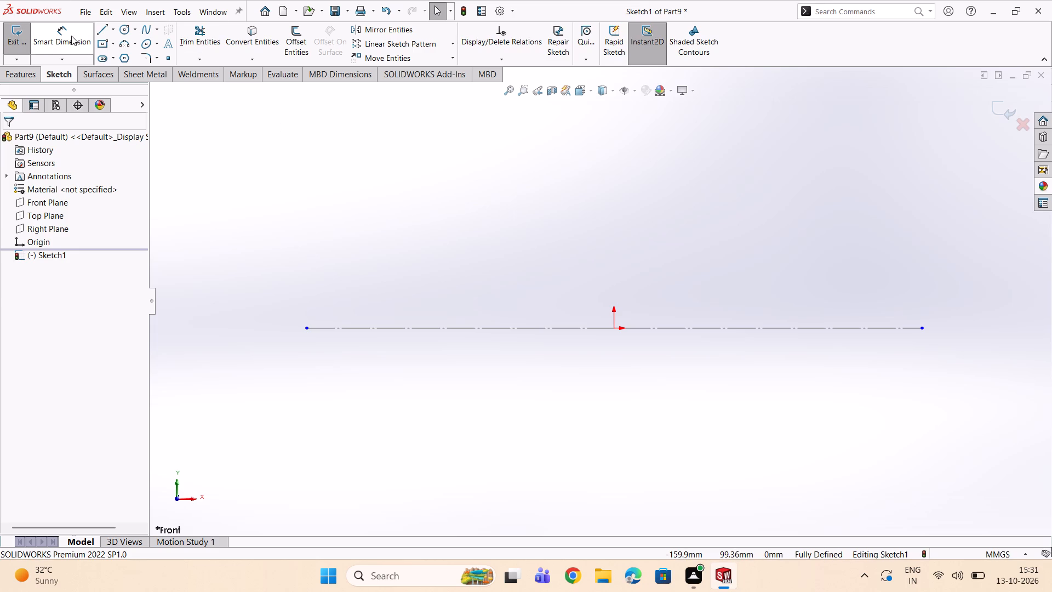
click(98, 29)
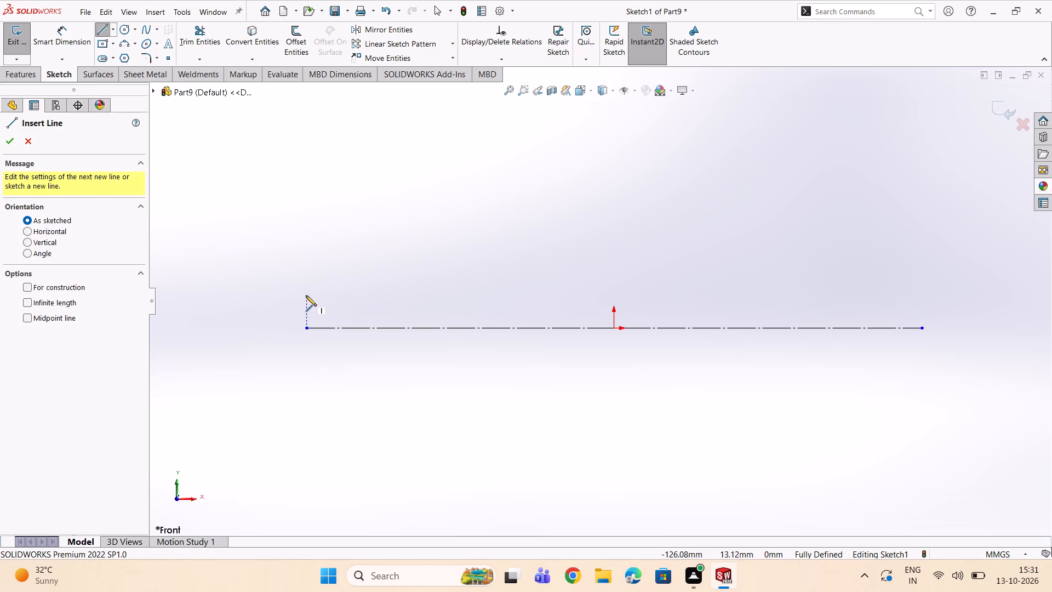
click(306, 295)
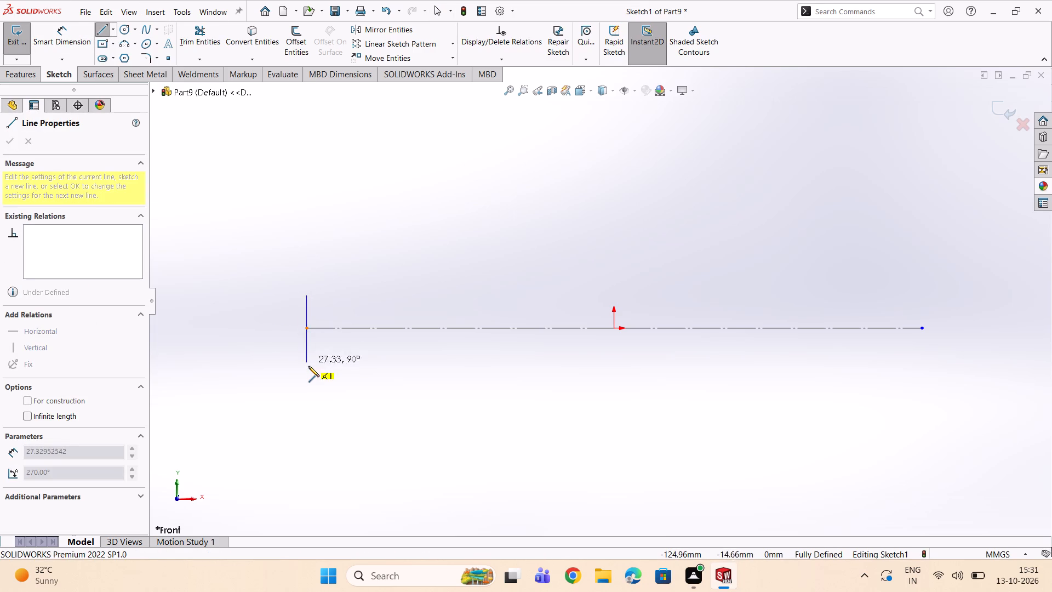
click(308, 367)
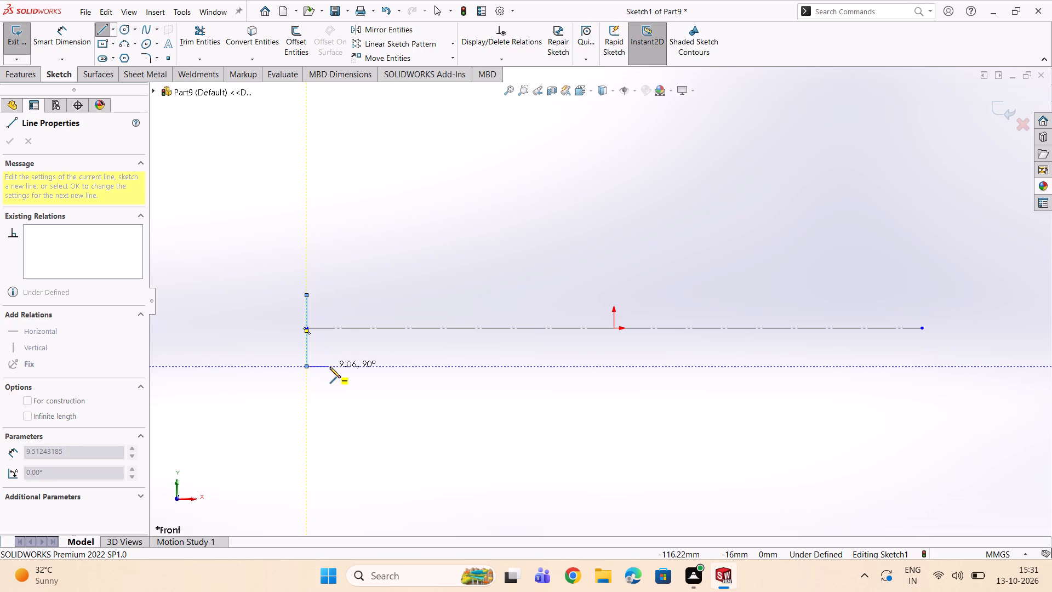
double_click(328, 367)
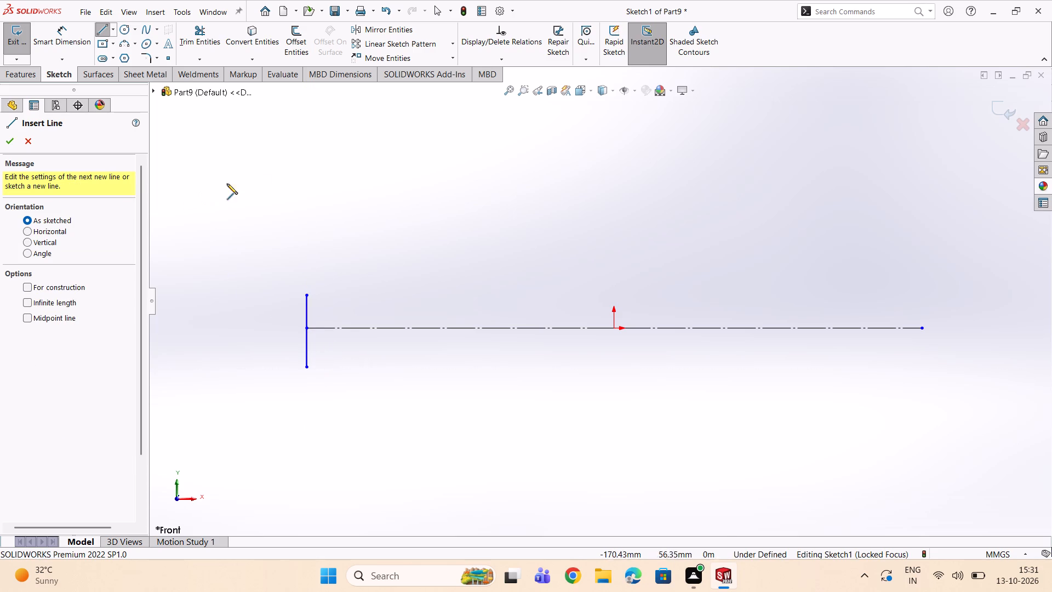
click(308, 294)
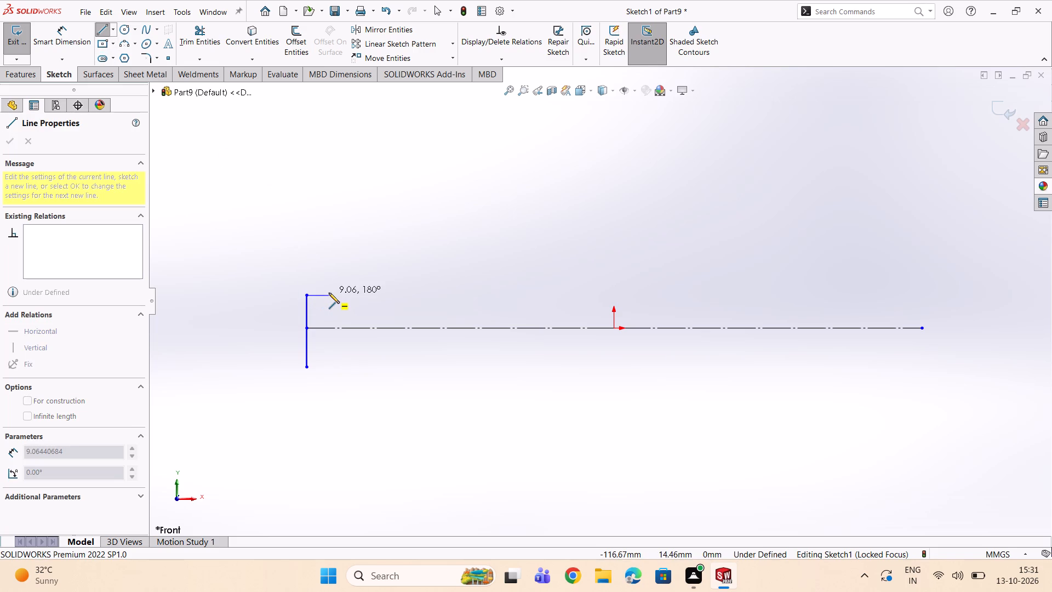
click(329, 293)
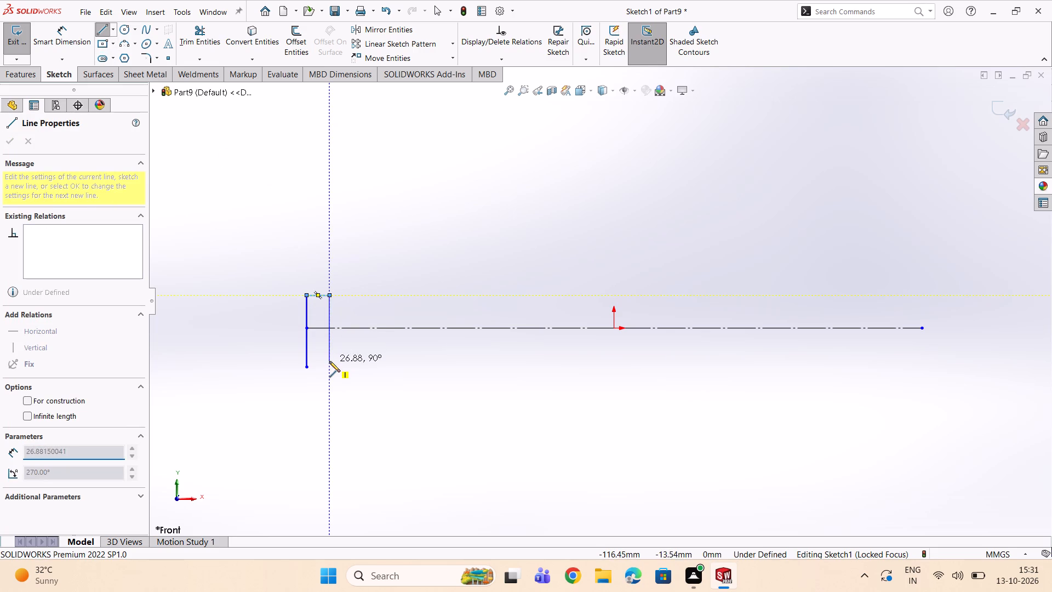
click(329, 366)
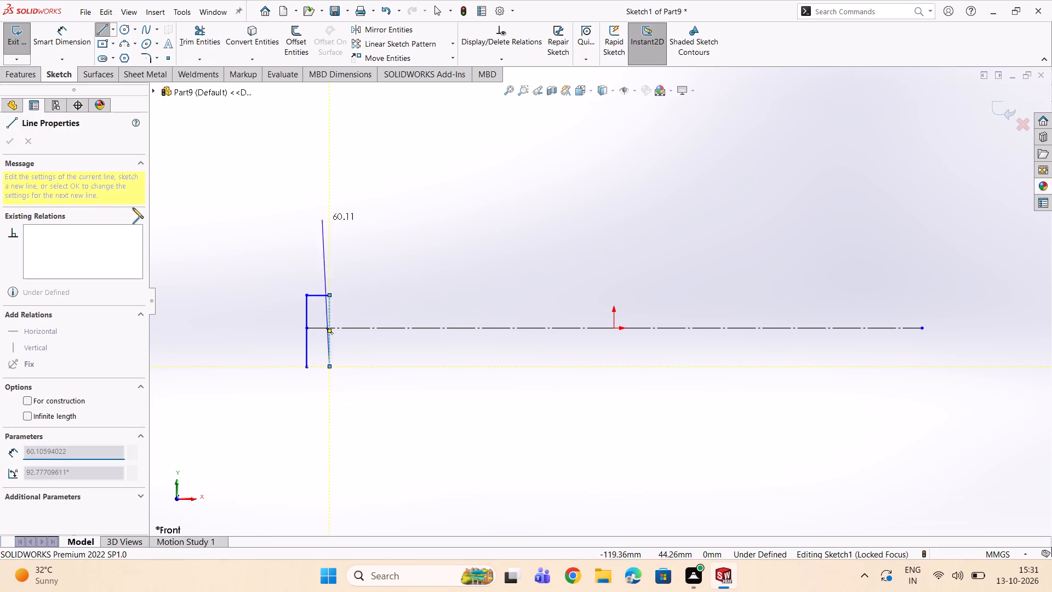
Dimension the distance between the profile's two vertical lines as 50 mm.
click(77, 44)
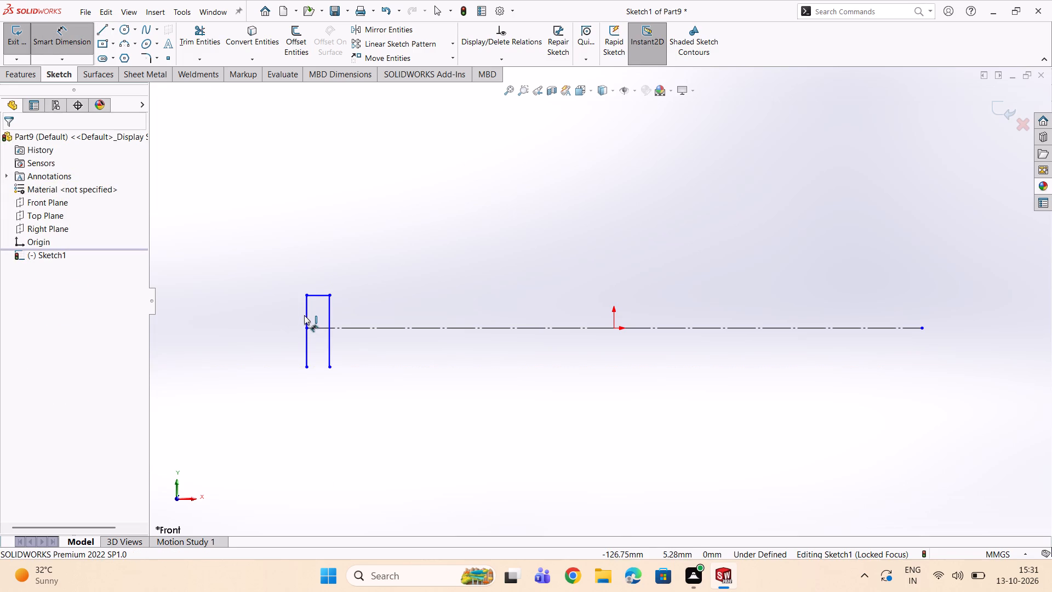
click(304, 315)
click(329, 315)
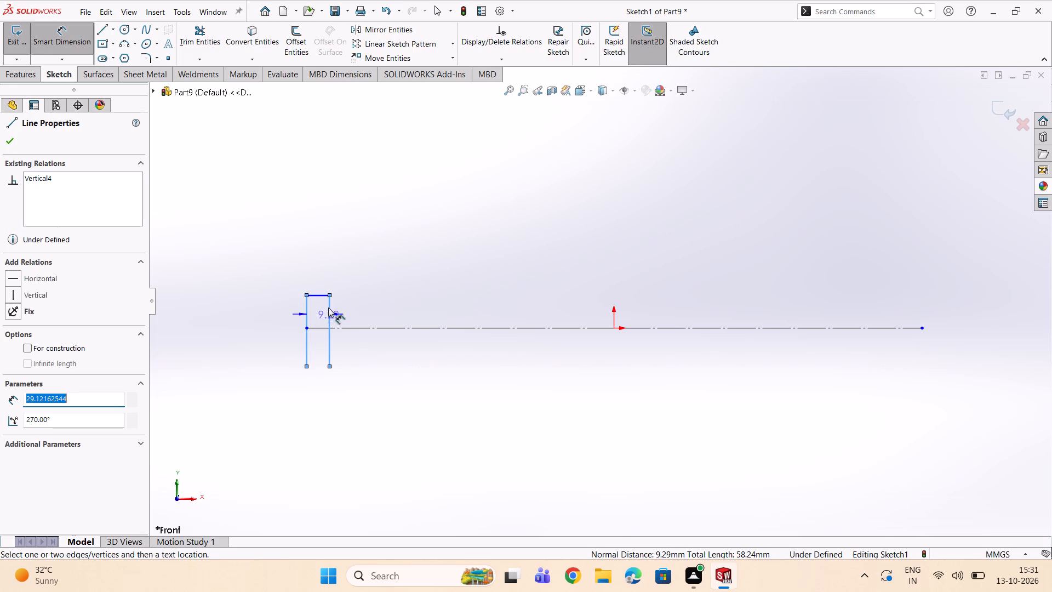
click(309, 402)
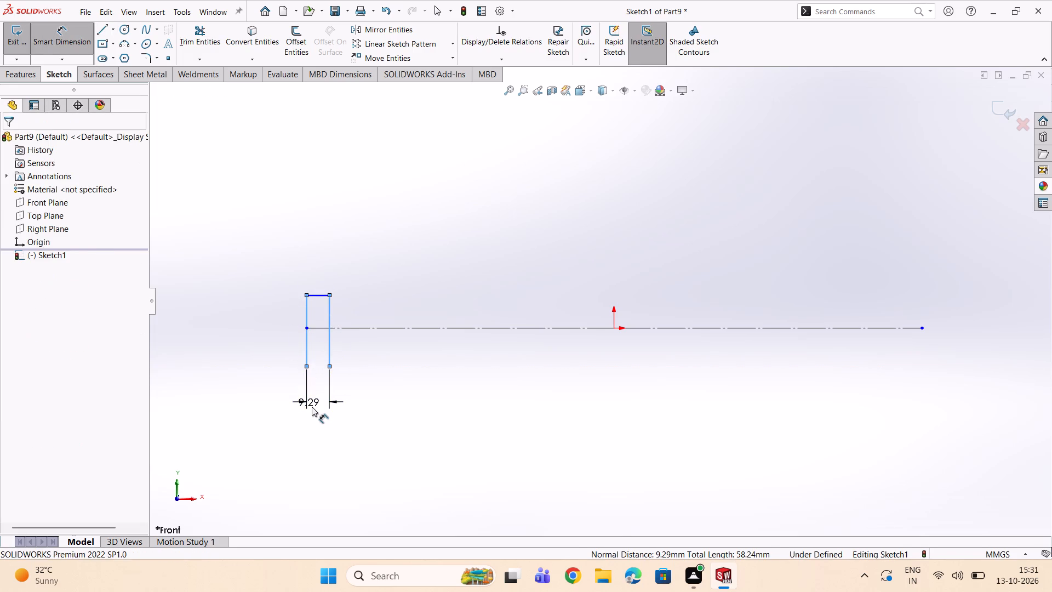
text(50)
key(Return)
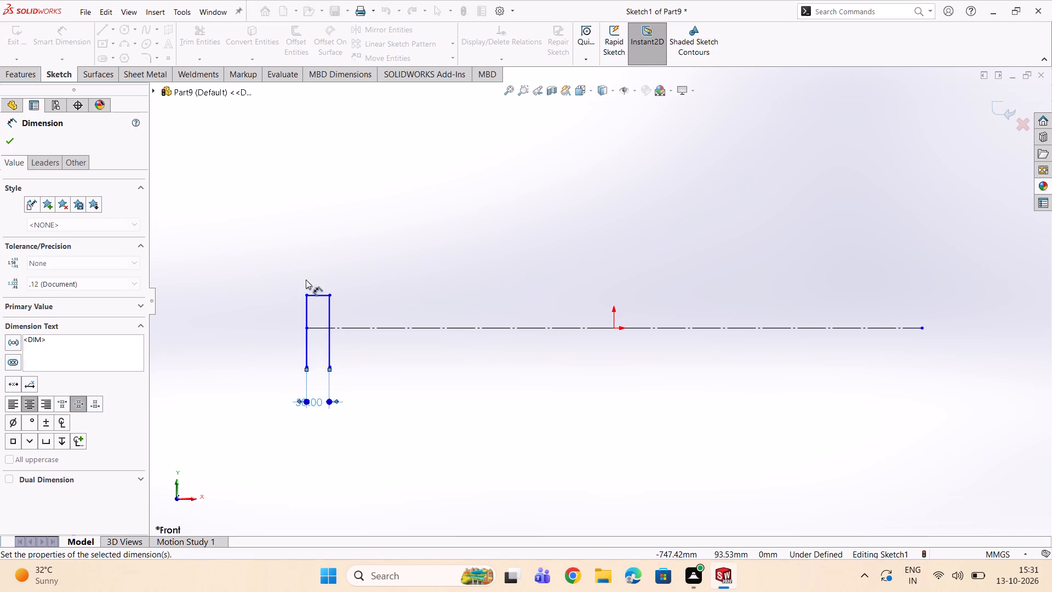
Draw a 180° centerpoint arc of 25 mm radius above the profile's top line, centred on its midpoint and ending at both corners.
click(121, 44)
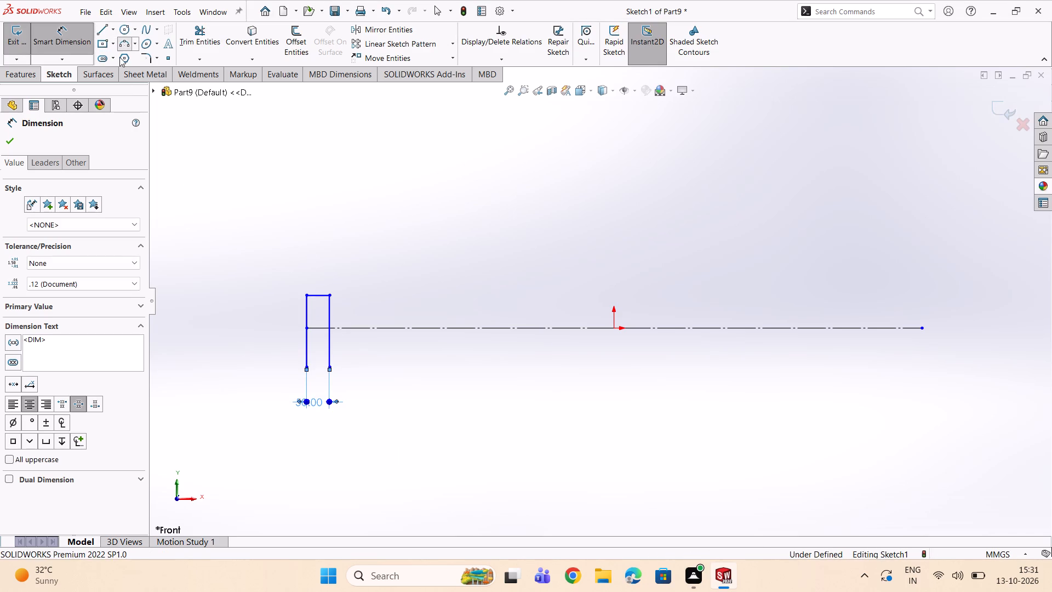
click(16, 186)
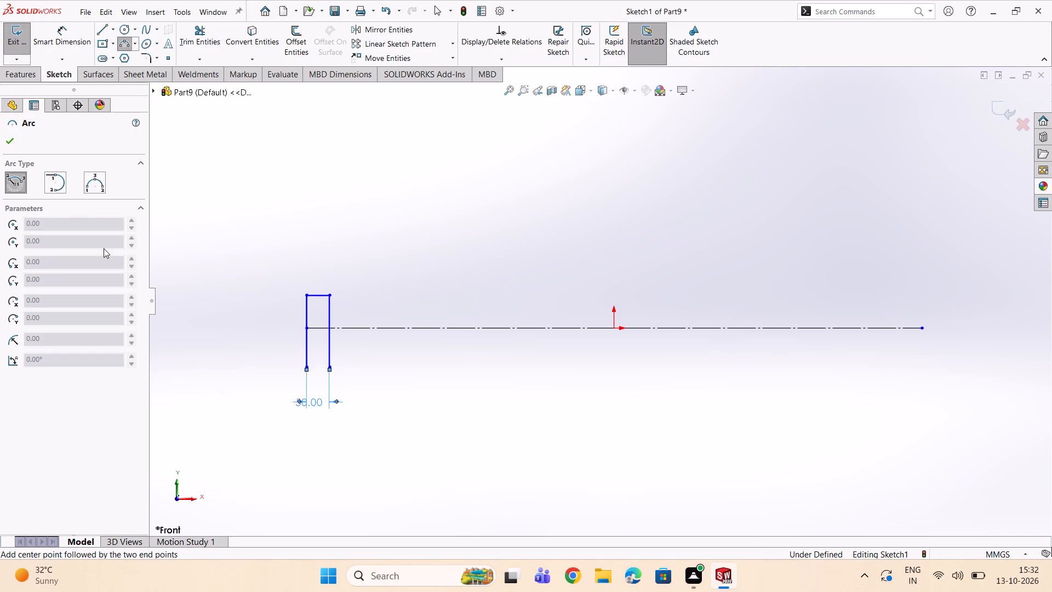
scroll(319, 305, down, 4)
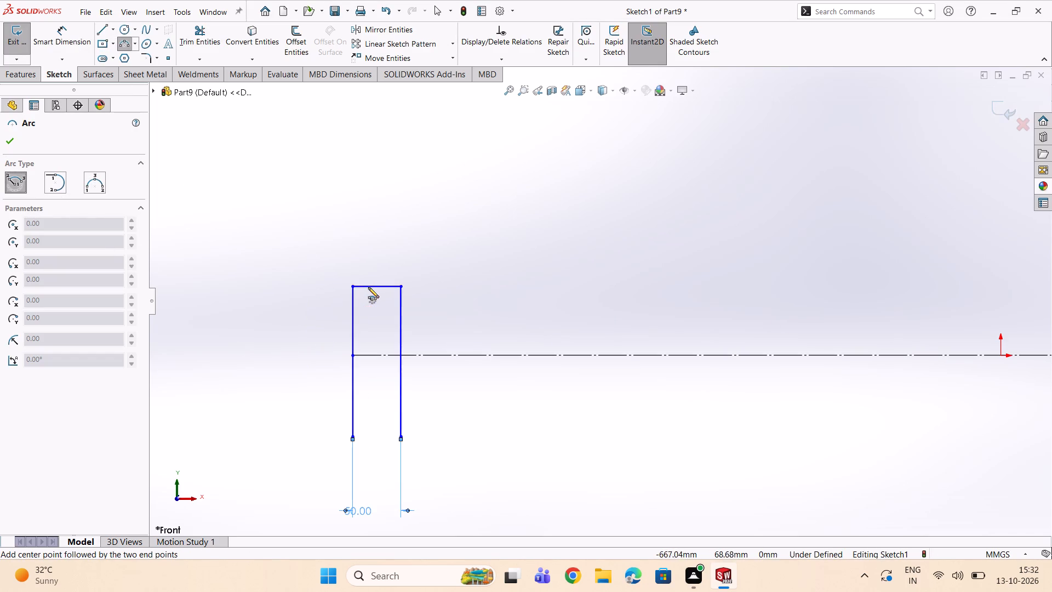
click(377, 287)
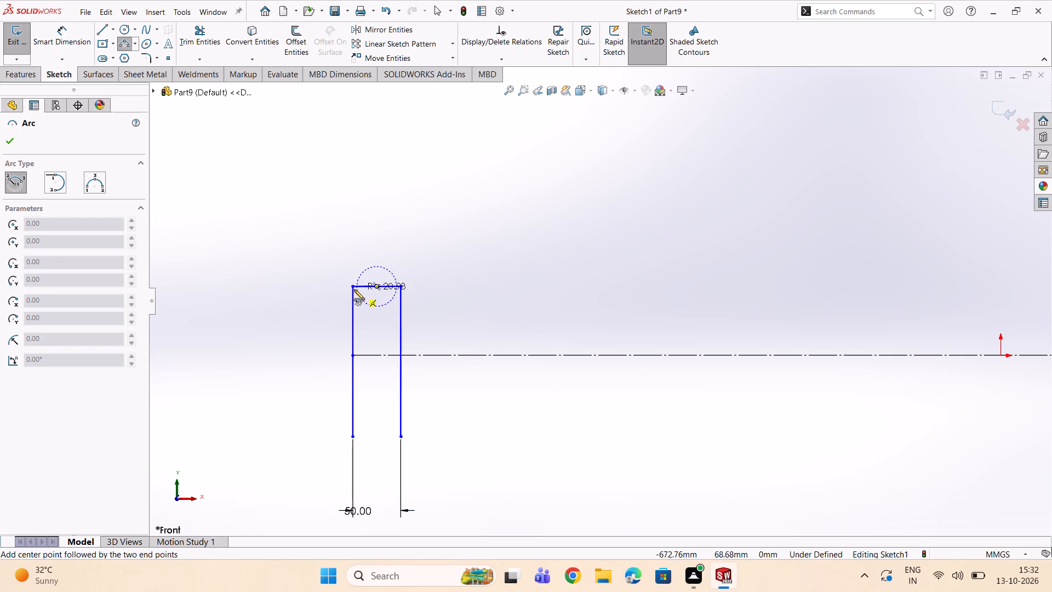
click(353, 289)
double_click(402, 287)
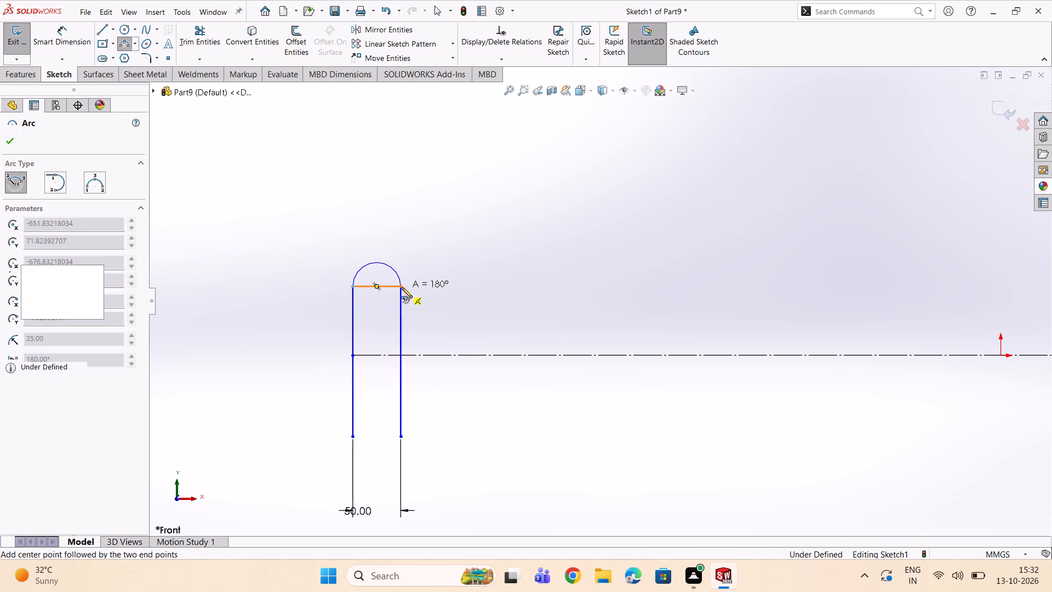
key(Escape)
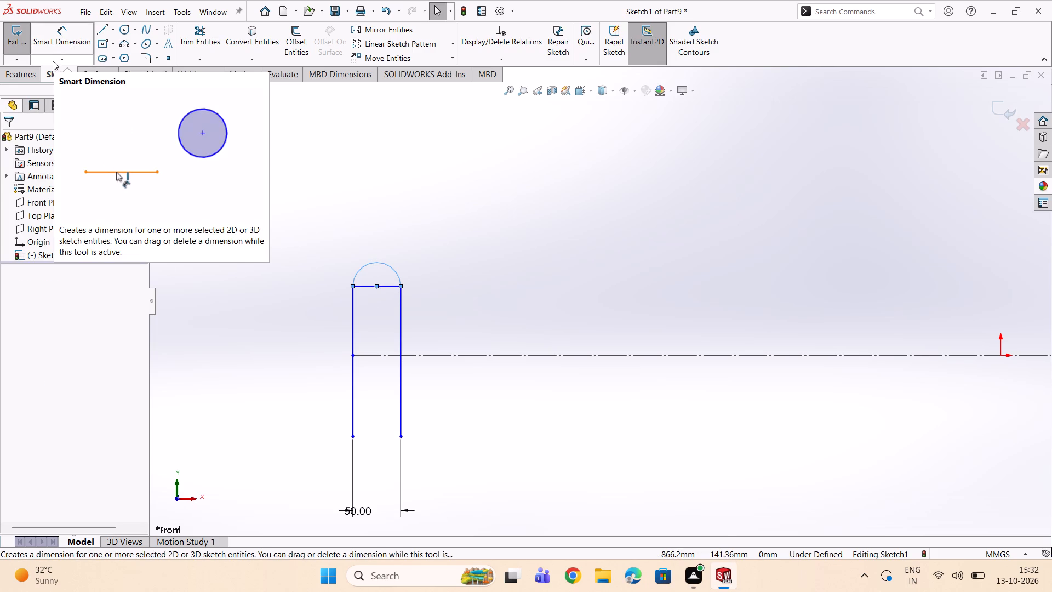
Trim away the profile's straight top line beneath the arc using Trim to closest, accepting deletion of its midpoint relation.
click(56, 38)
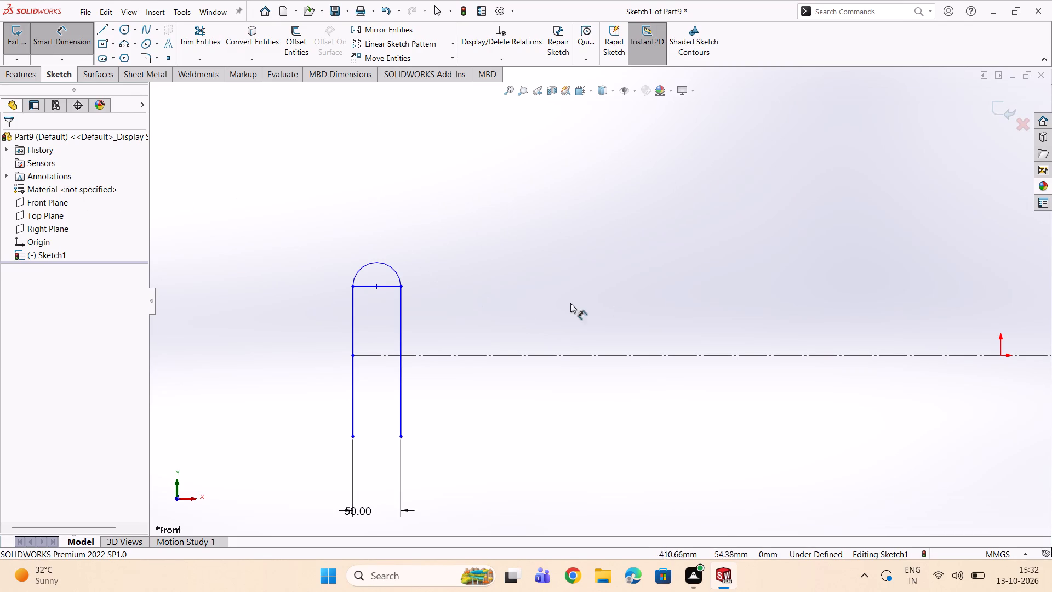
double_click(208, 51)
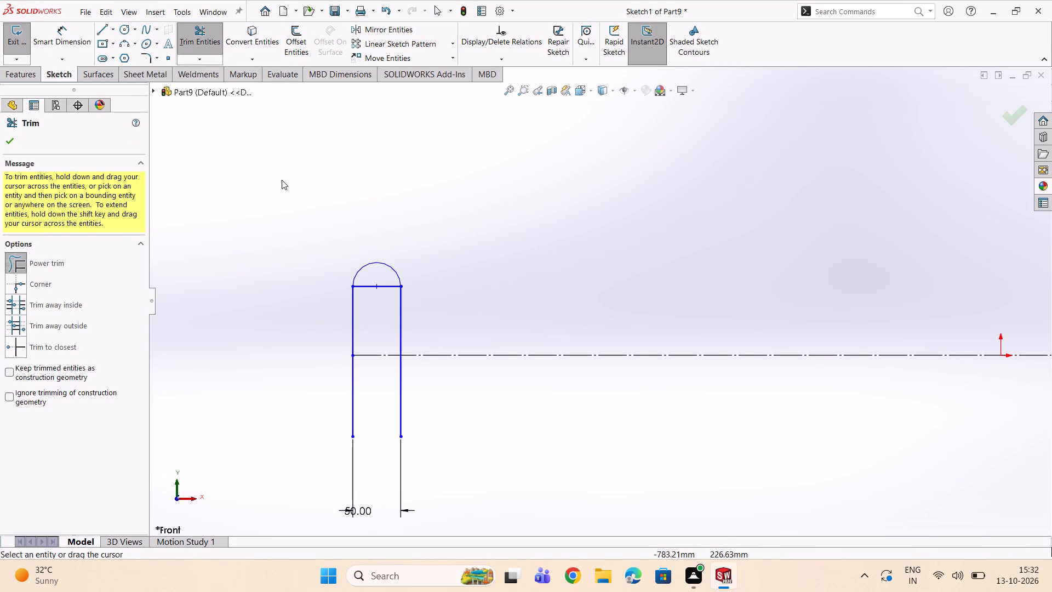
double_click(371, 288)
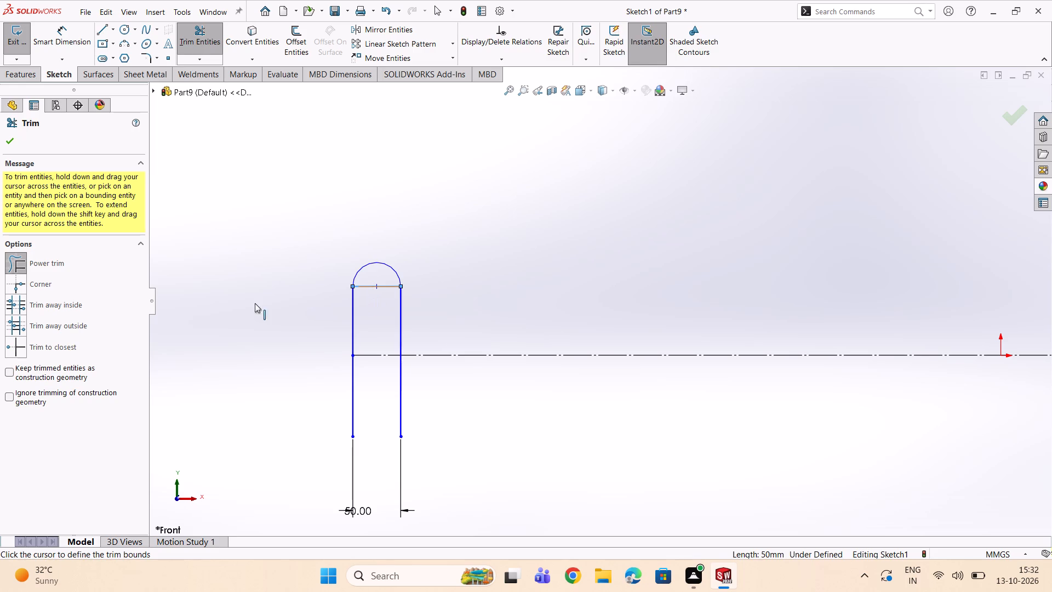
click(13, 348)
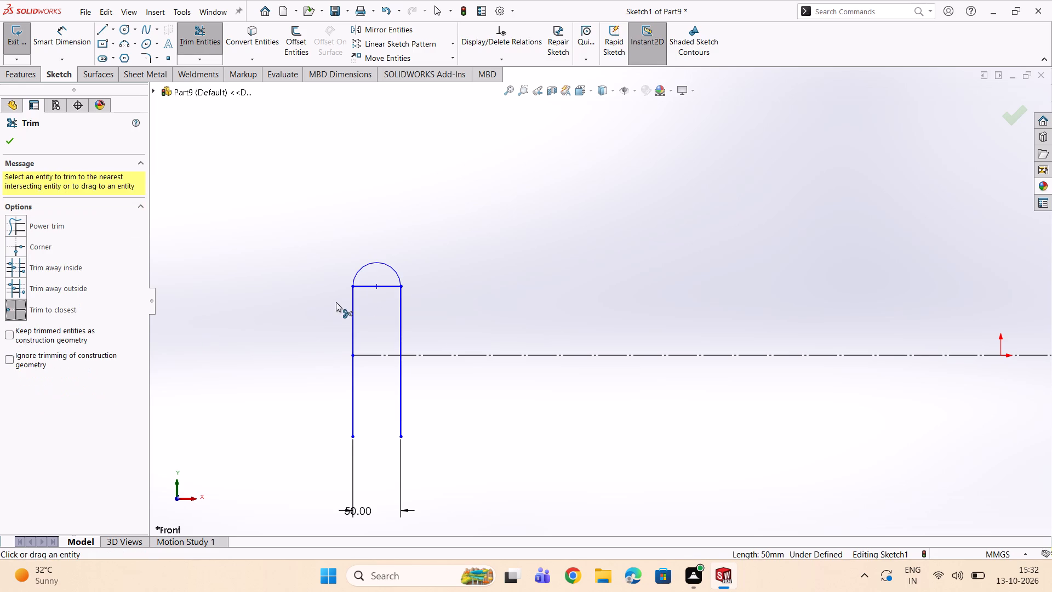
click(365, 288)
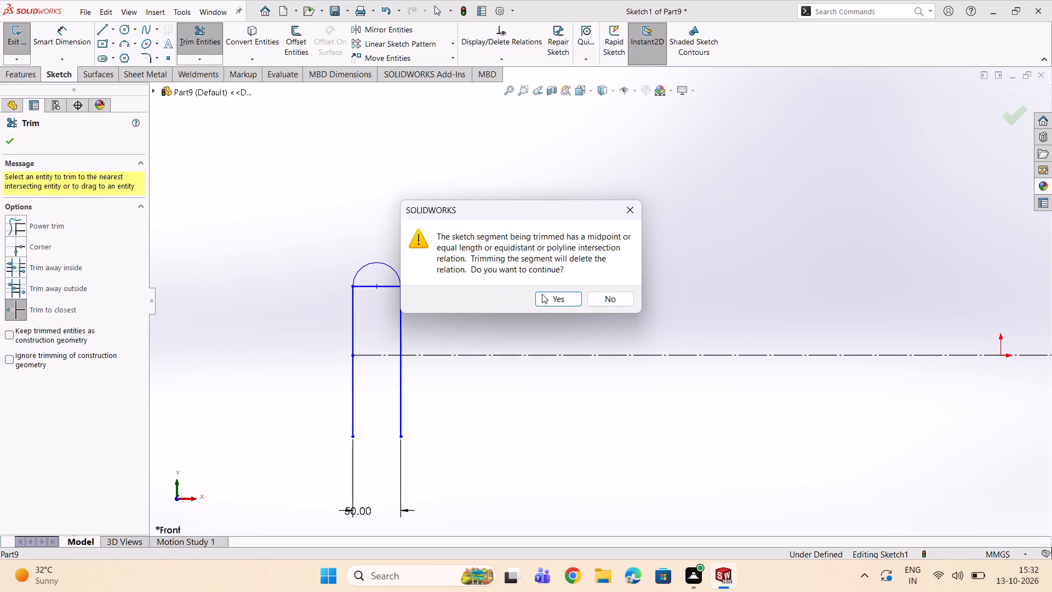
click(550, 301)
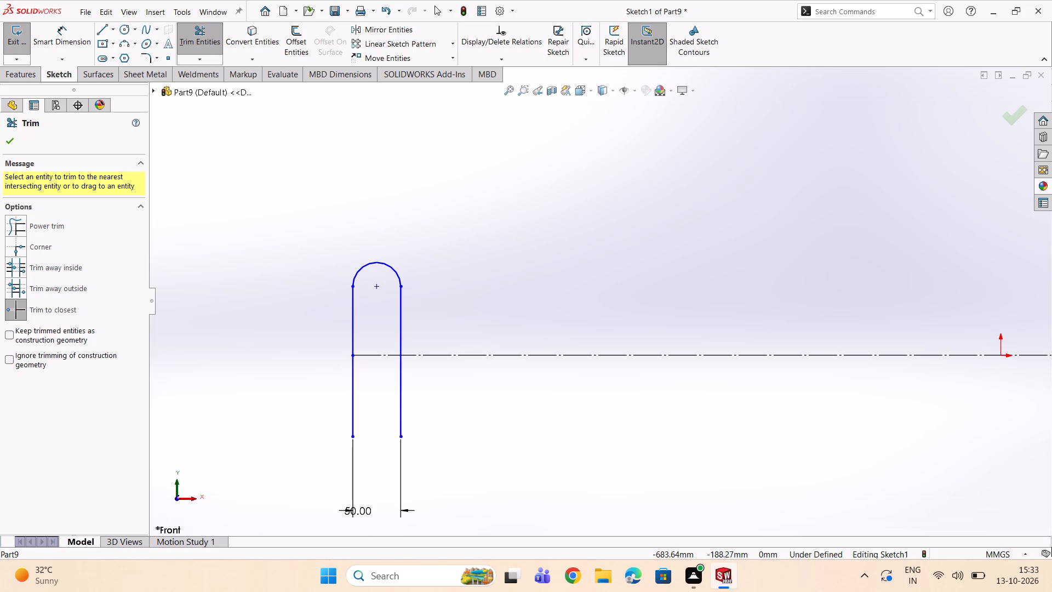
Dimension the left vertical side's top endpoint to the construction line's left end as 47.5 mm.
scroll(413, 582, up, 1)
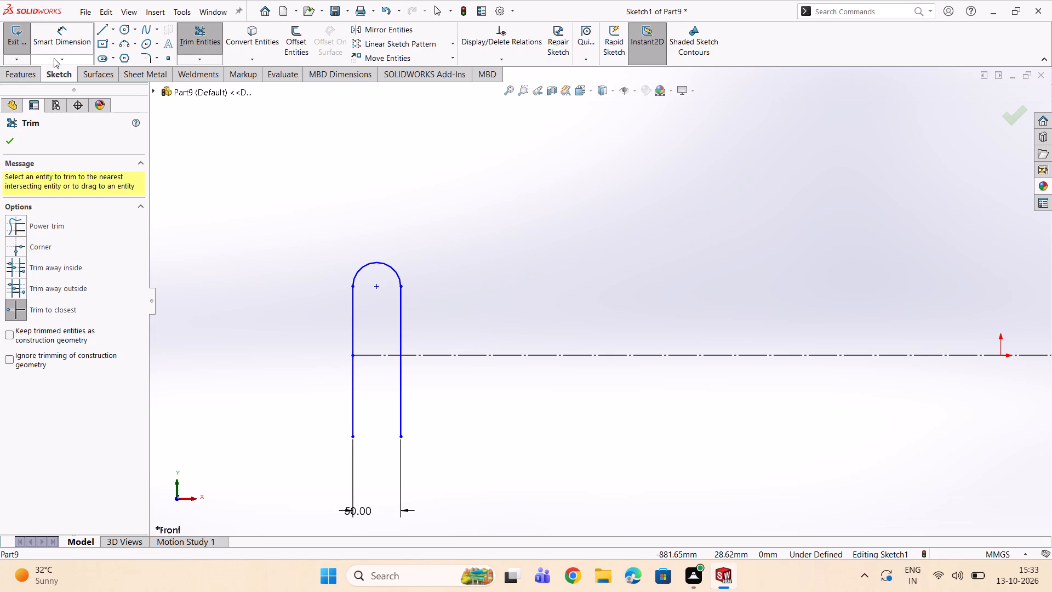
click(61, 39)
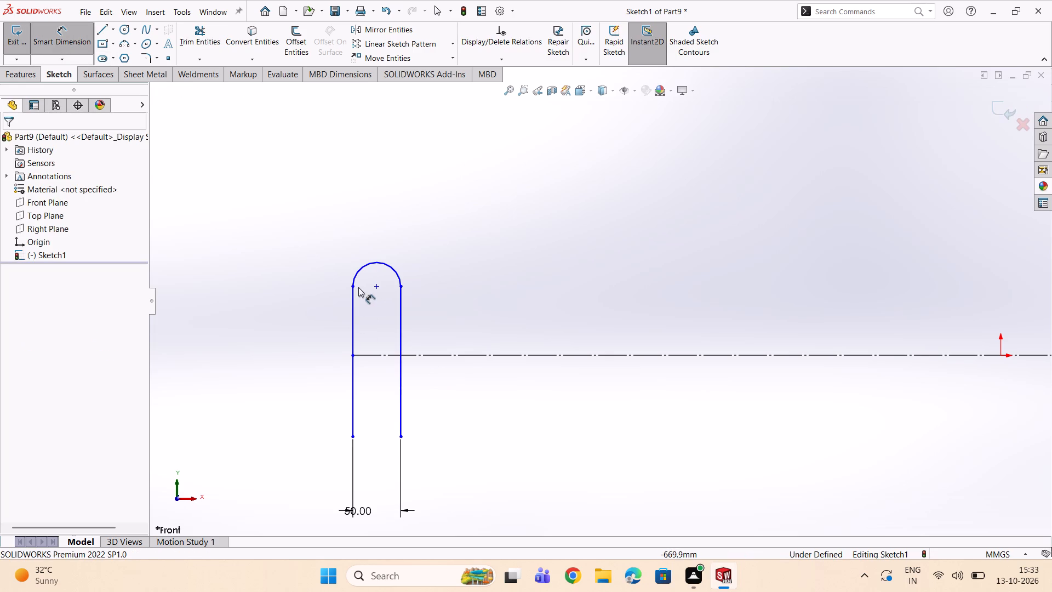
click(351, 287)
click(352, 354)
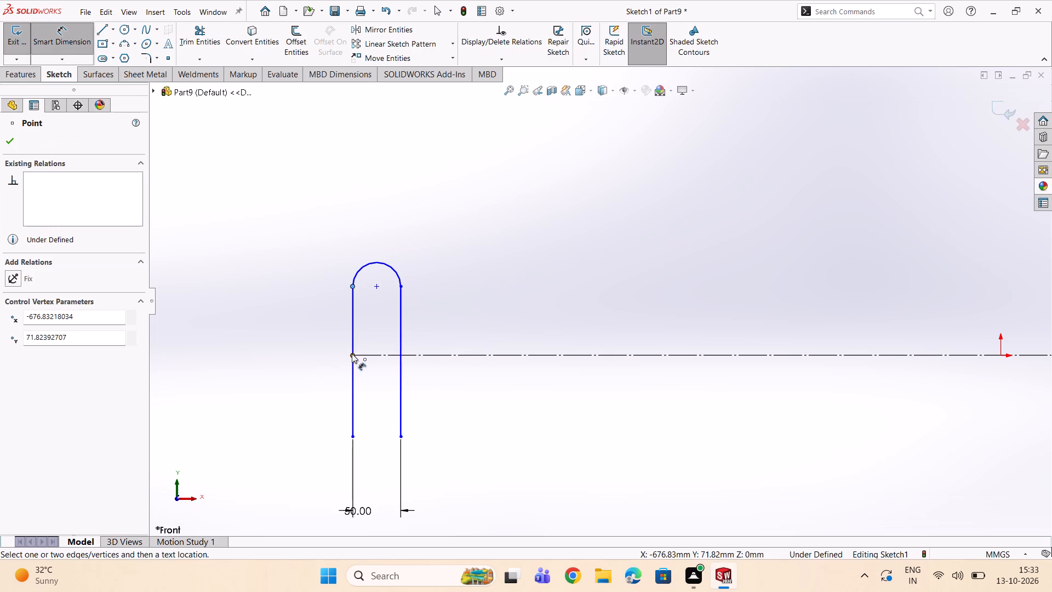
click(282, 322)
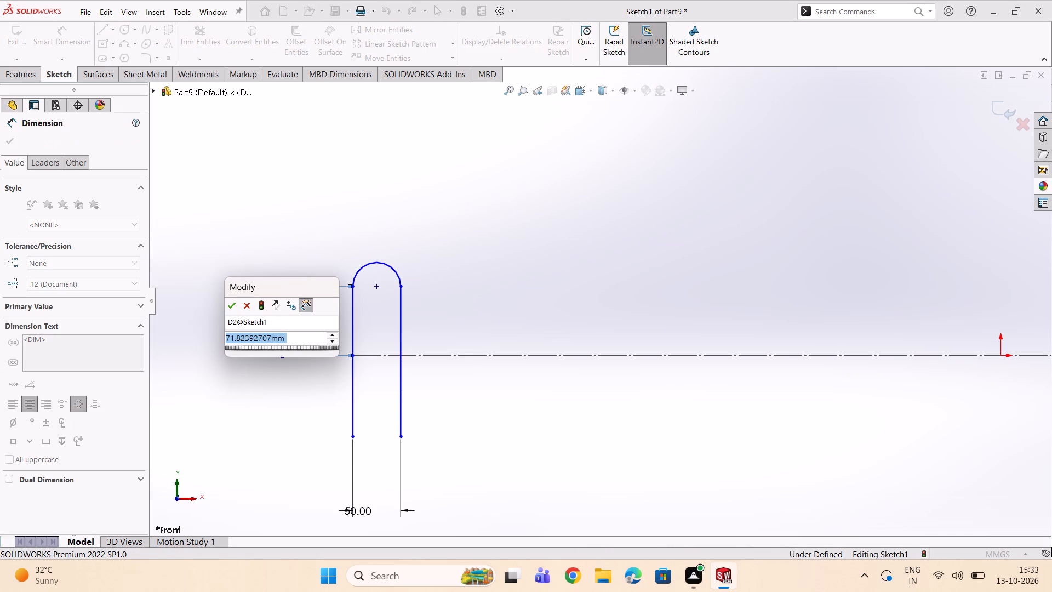
text(47)
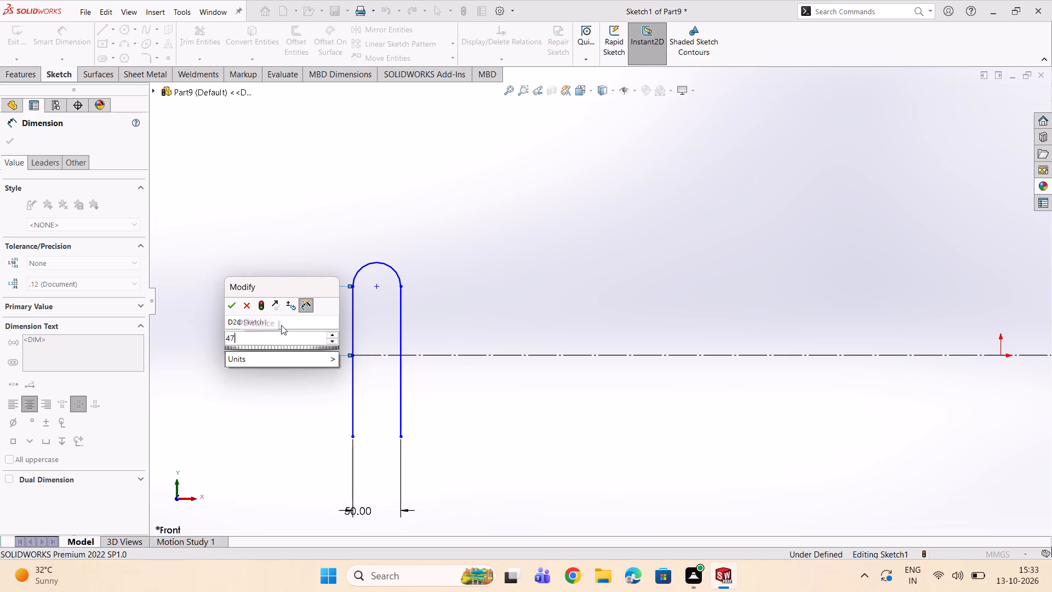
text(.5)
key(Return)
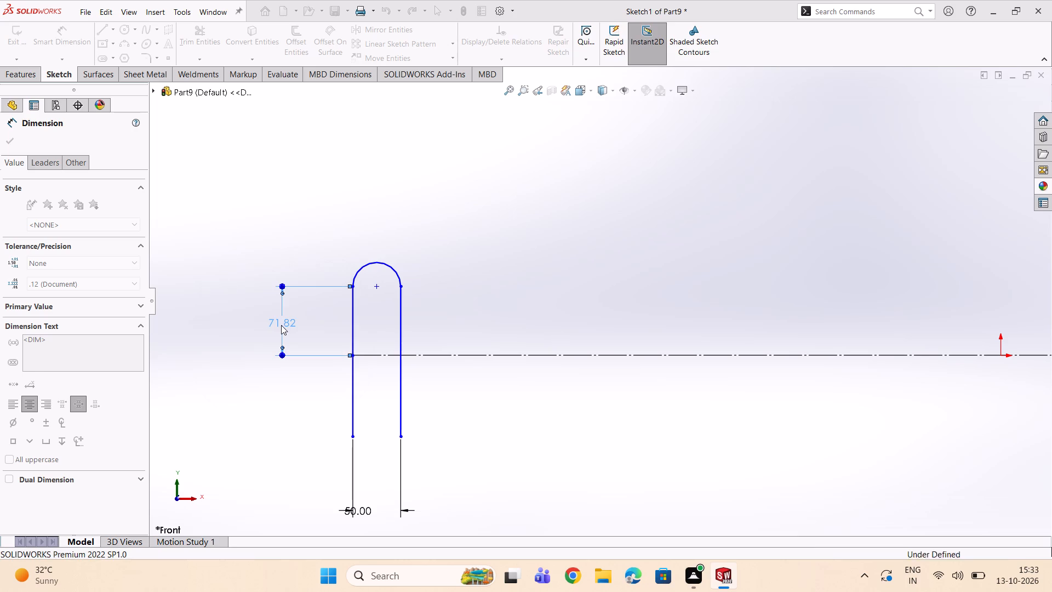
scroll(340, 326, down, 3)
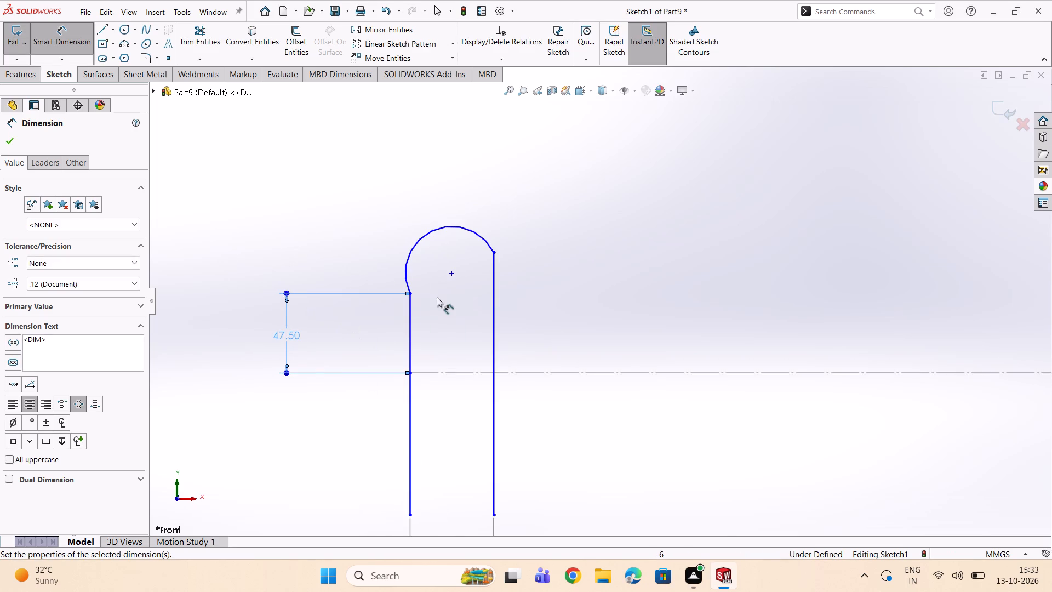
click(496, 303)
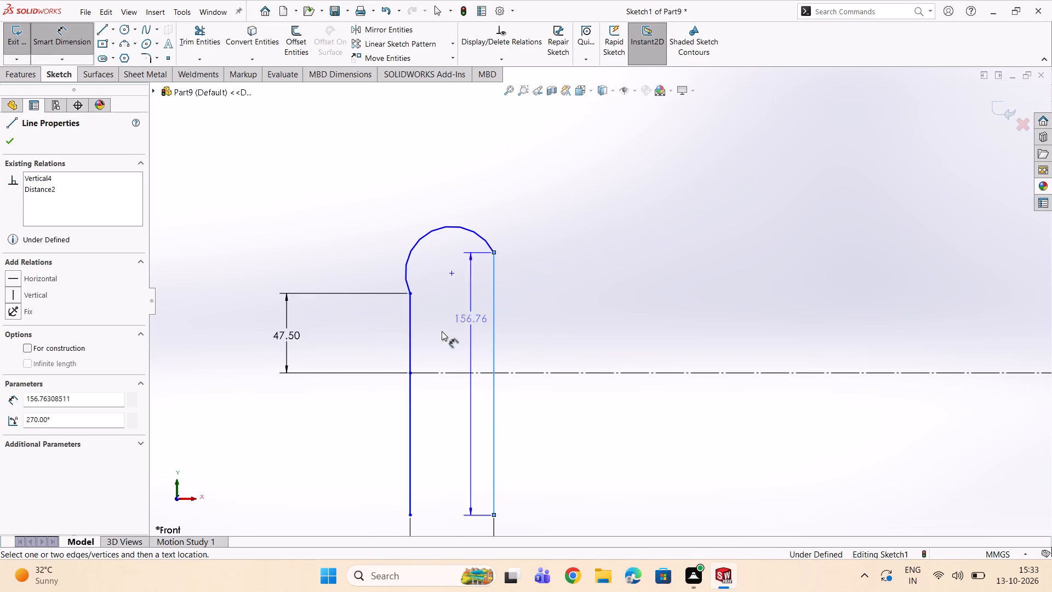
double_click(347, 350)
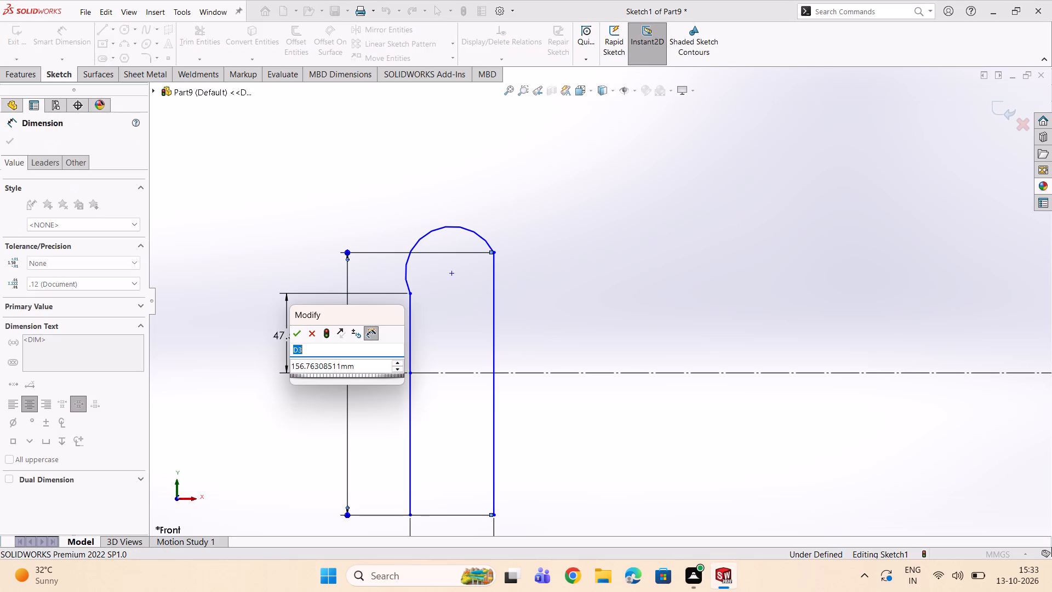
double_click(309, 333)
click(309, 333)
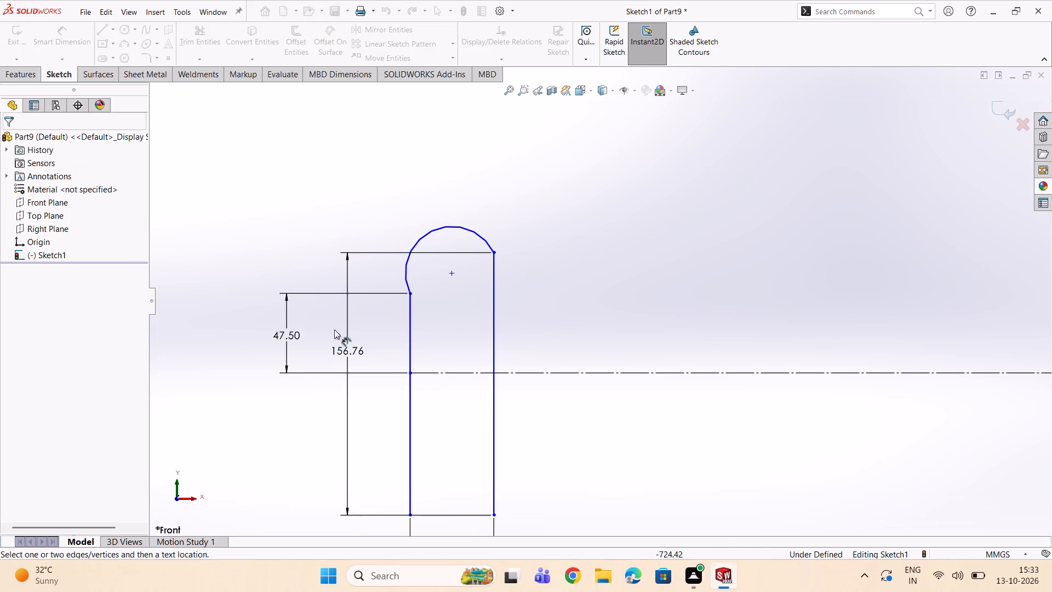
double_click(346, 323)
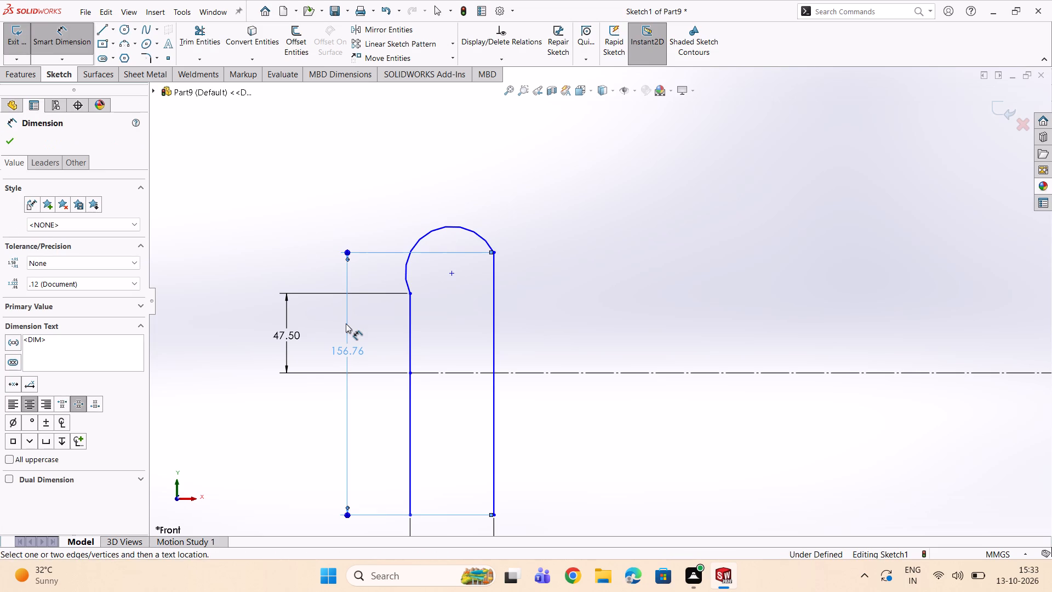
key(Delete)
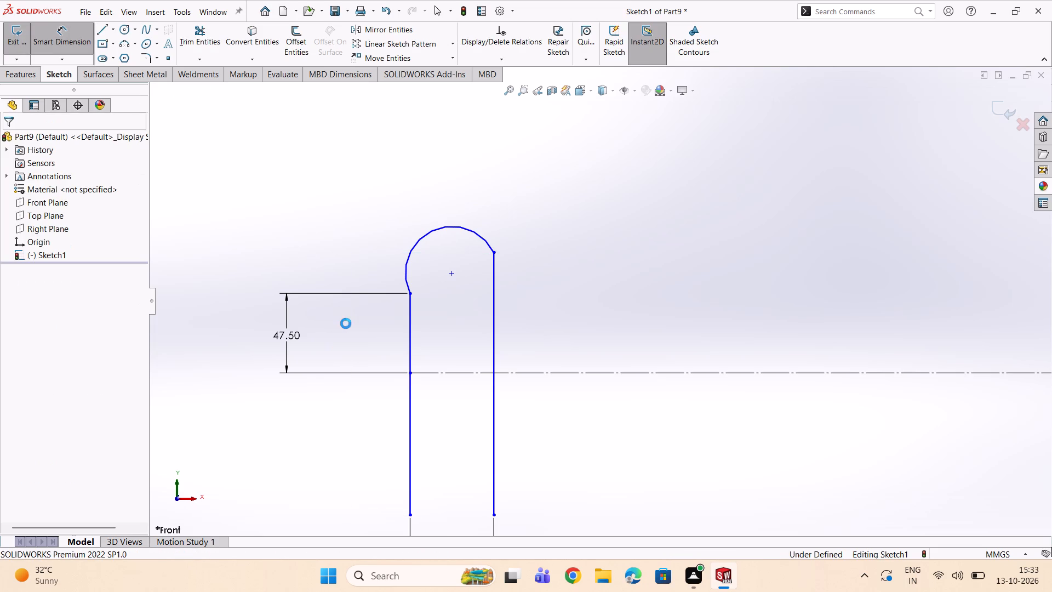
Dimension the height of the right vertical side's top endpoint above the construction line as 47.5 mm.
click(494, 252)
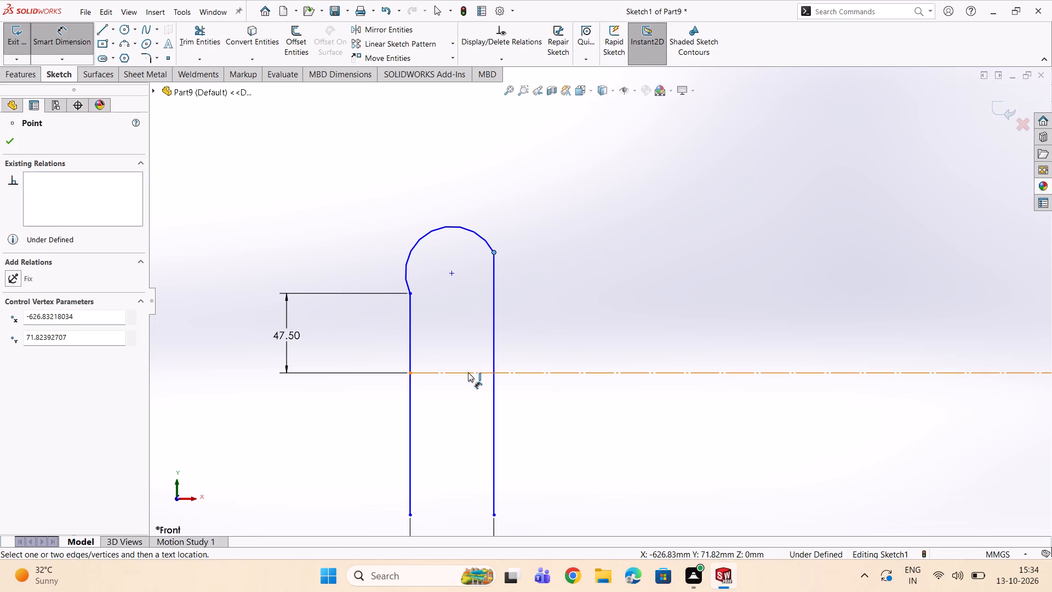
click(468, 373)
double_click(380, 353)
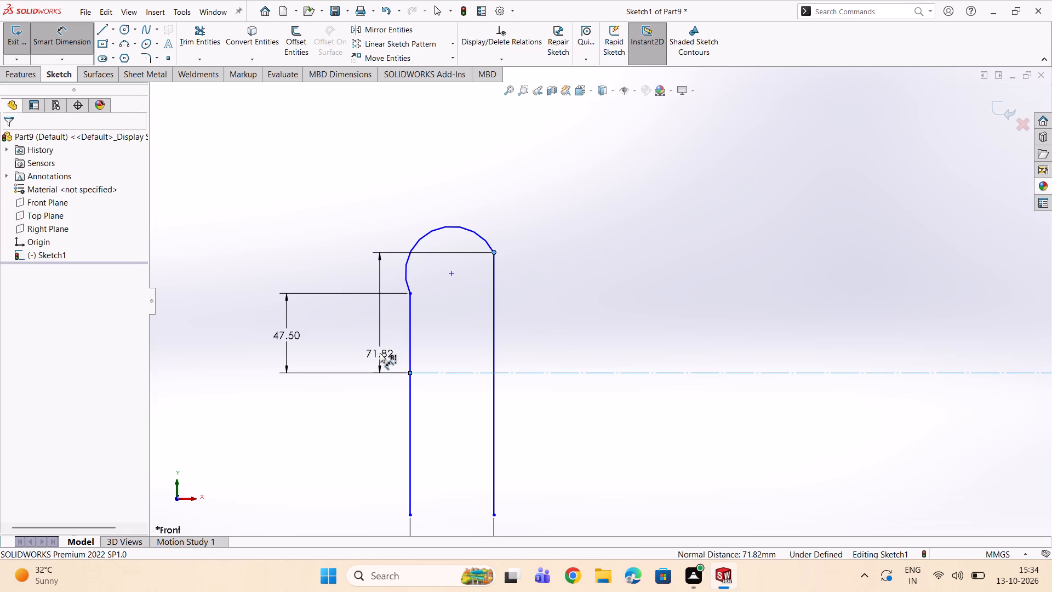
text(47)
text(.5)
key(Return)
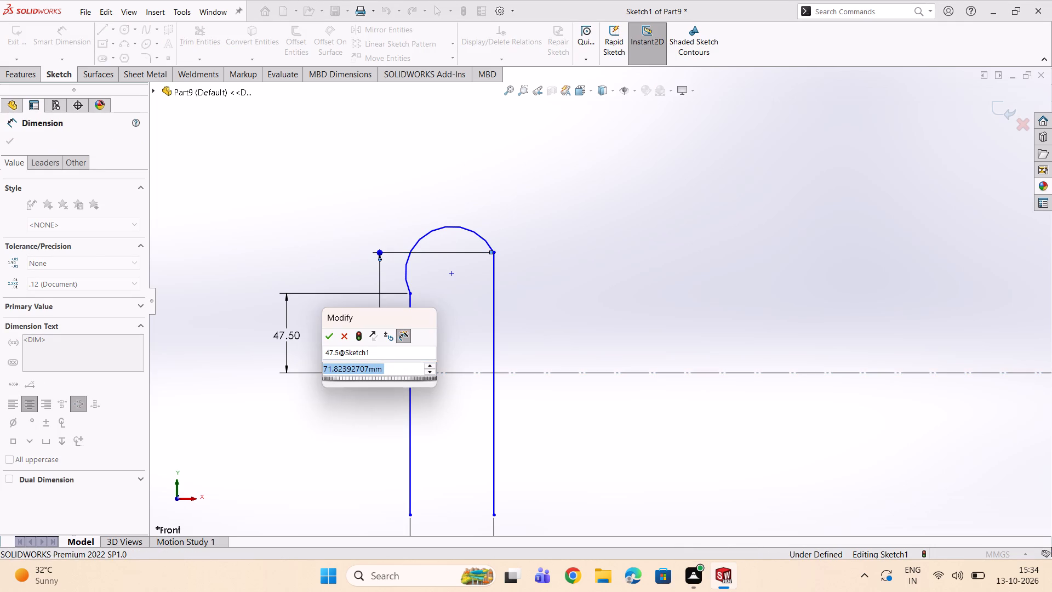
text(47)
text(.5)
key(Return)
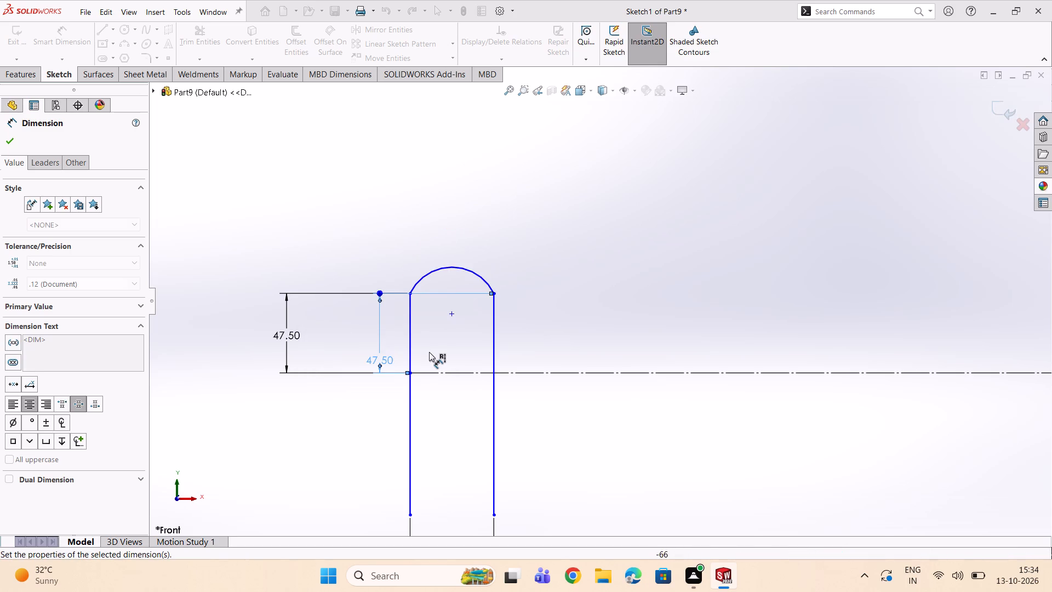
Examine the arc, its centre point and its junctions with the two vertical sides.
scroll(429, 352, down, 4)
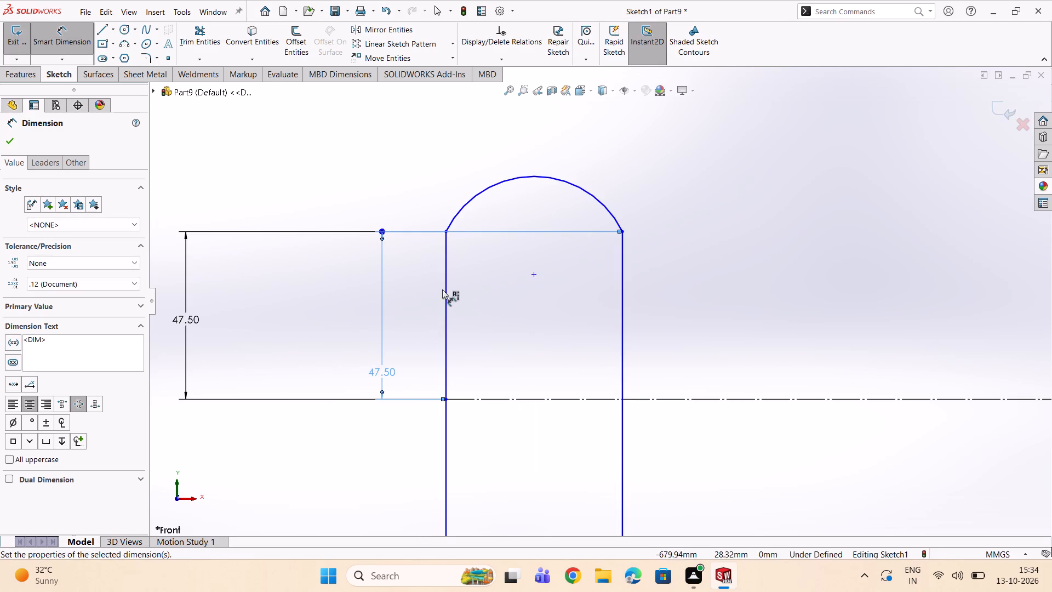
scroll(475, 326, up, 3)
scroll(518, 348, up, 4)
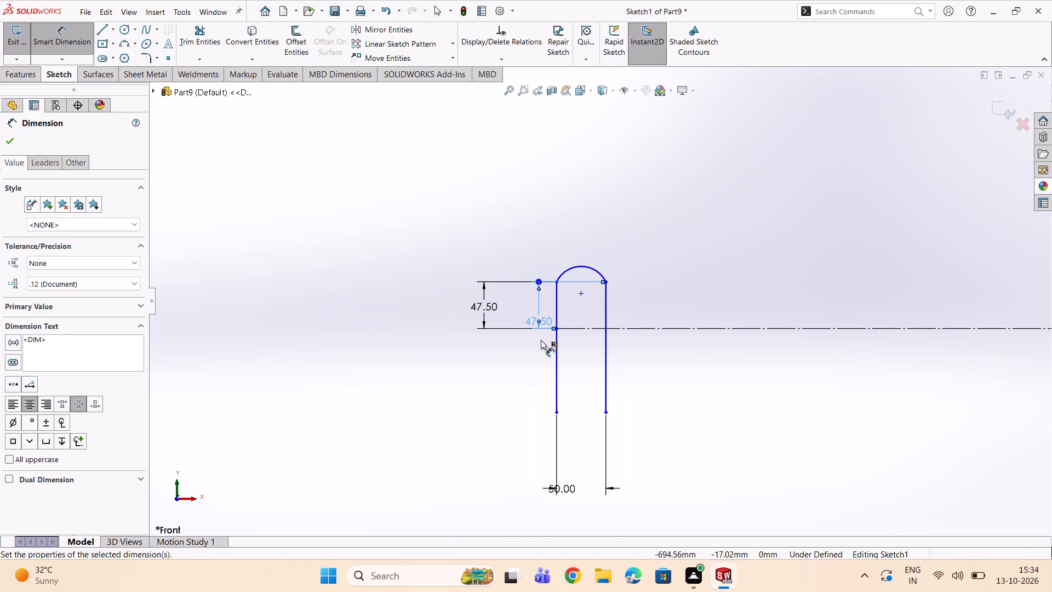
scroll(541, 339, down, 4)
scroll(593, 282, down, 2)
scroll(574, 227, down, 11)
scroll(567, 237, up, 5)
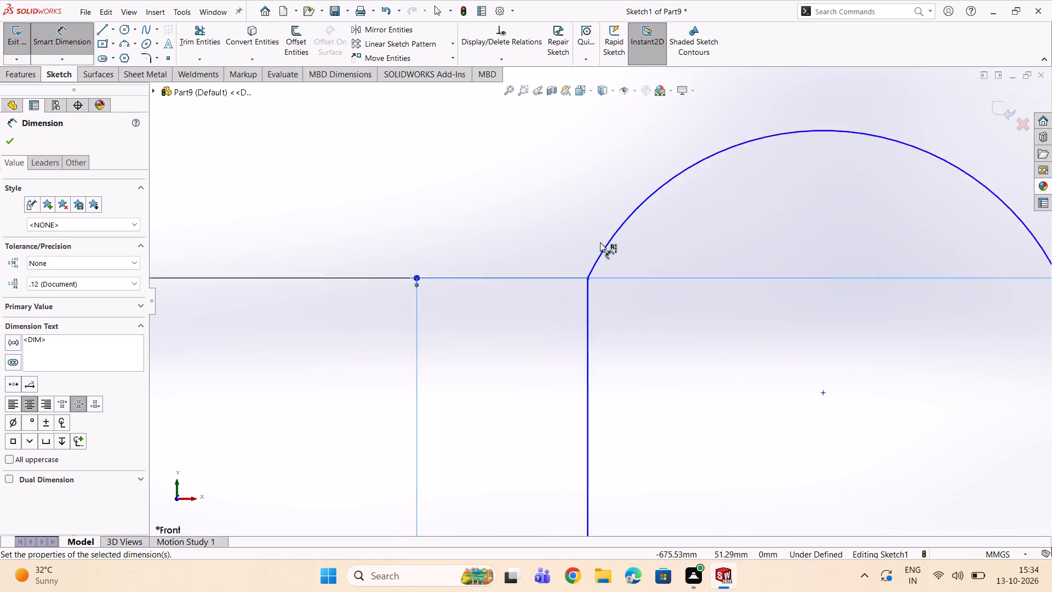
scroll(600, 242, up, 5)
scroll(690, 304, up, 2)
scroll(633, 303, down, 2)
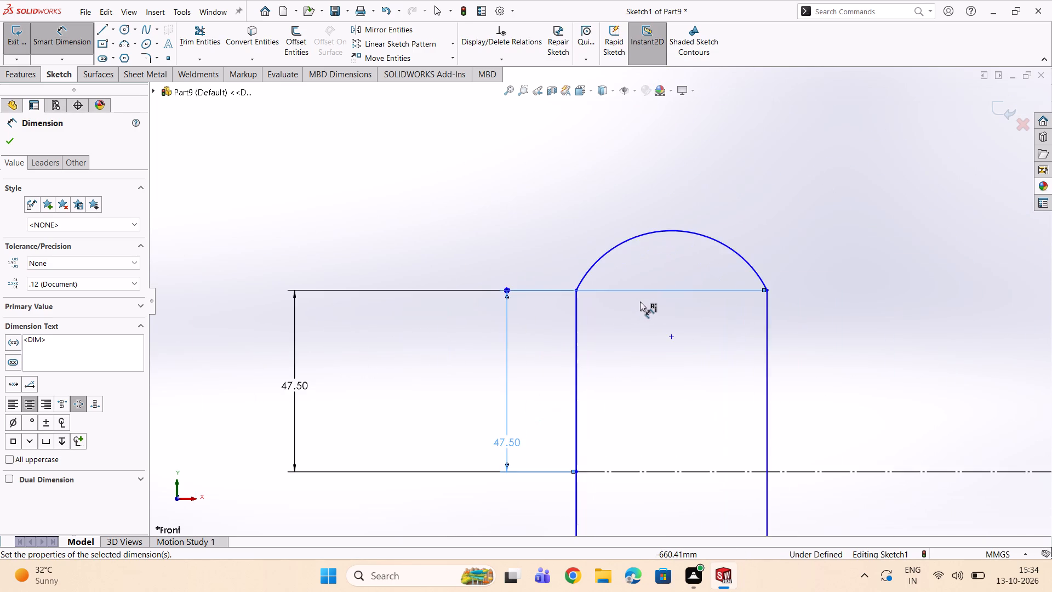
scroll(640, 301, up, 7)
scroll(608, 316, down, 6)
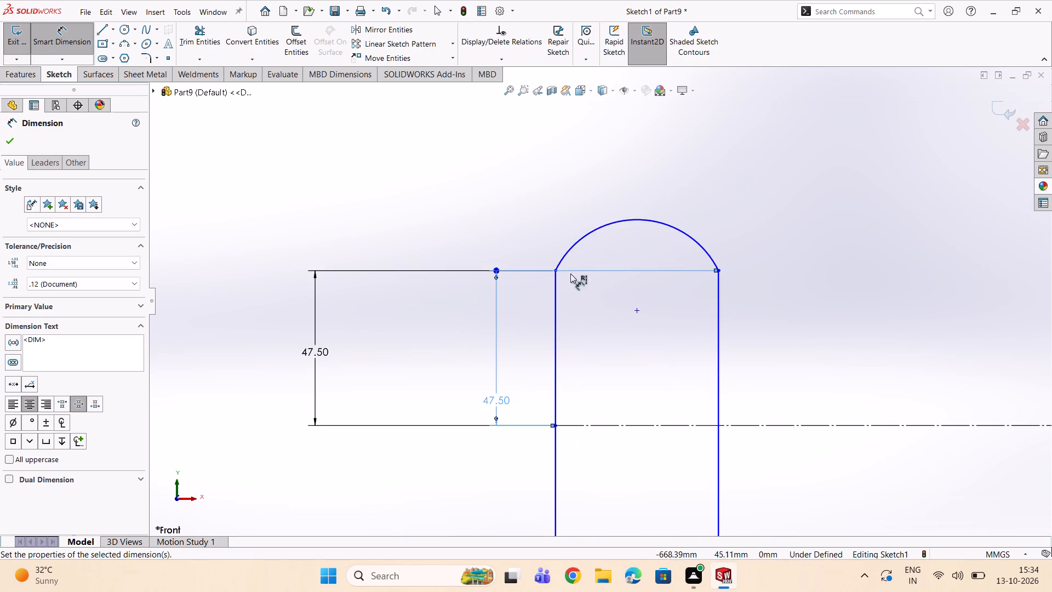
scroll(551, 269, down, 2)
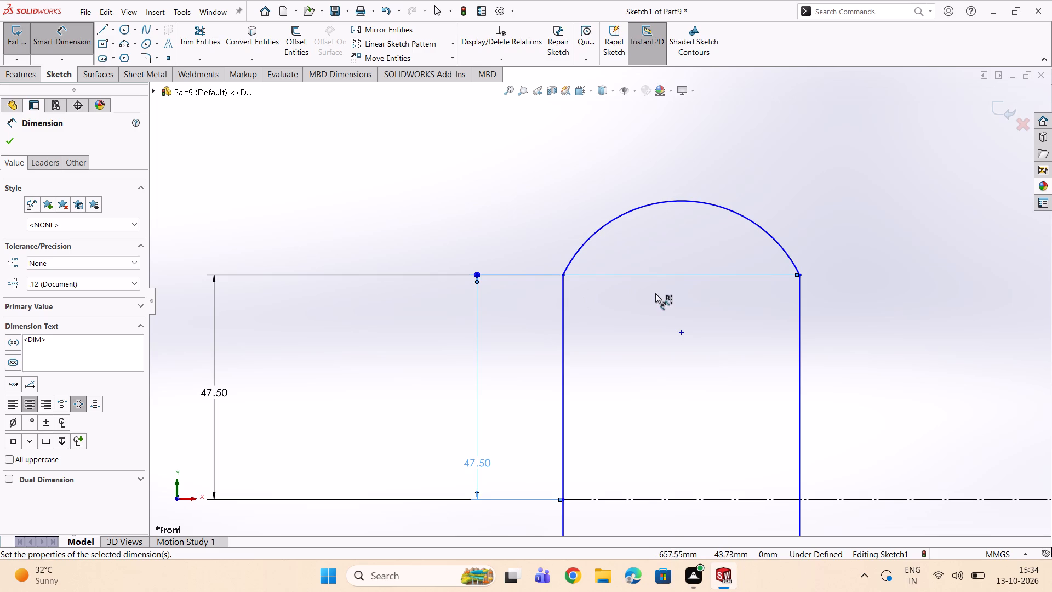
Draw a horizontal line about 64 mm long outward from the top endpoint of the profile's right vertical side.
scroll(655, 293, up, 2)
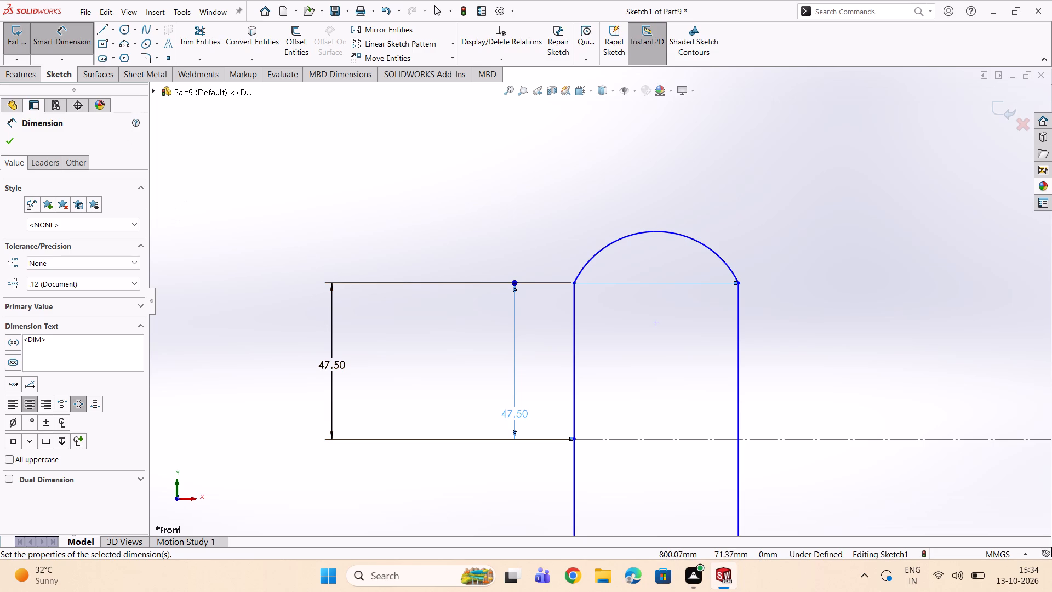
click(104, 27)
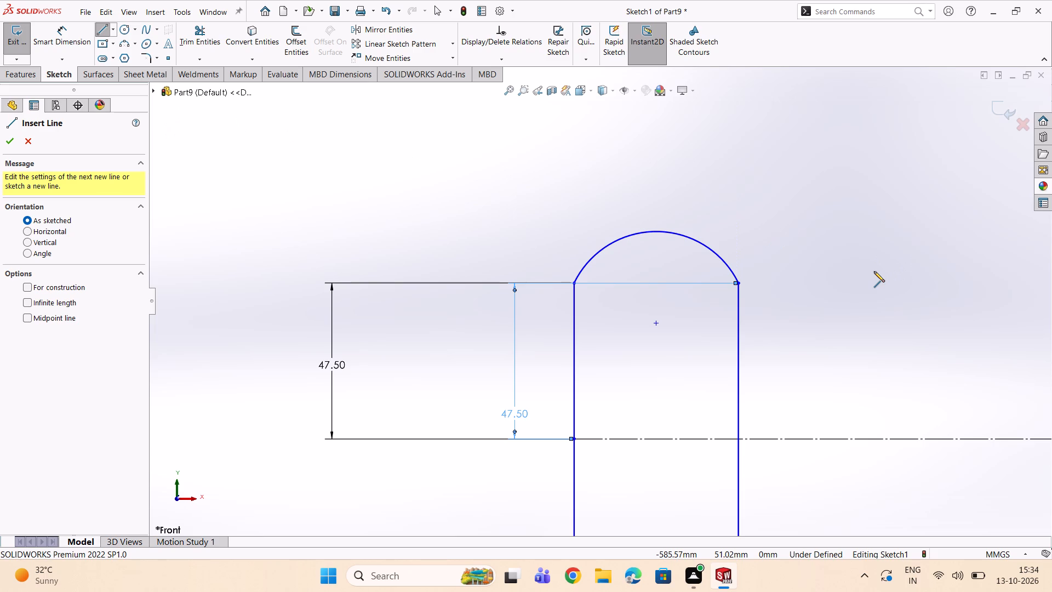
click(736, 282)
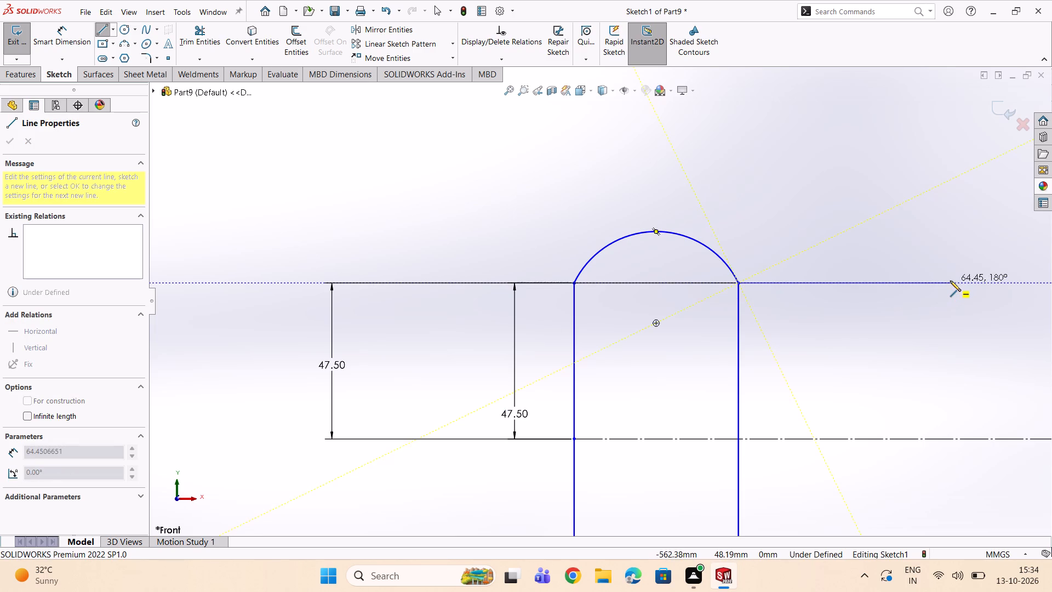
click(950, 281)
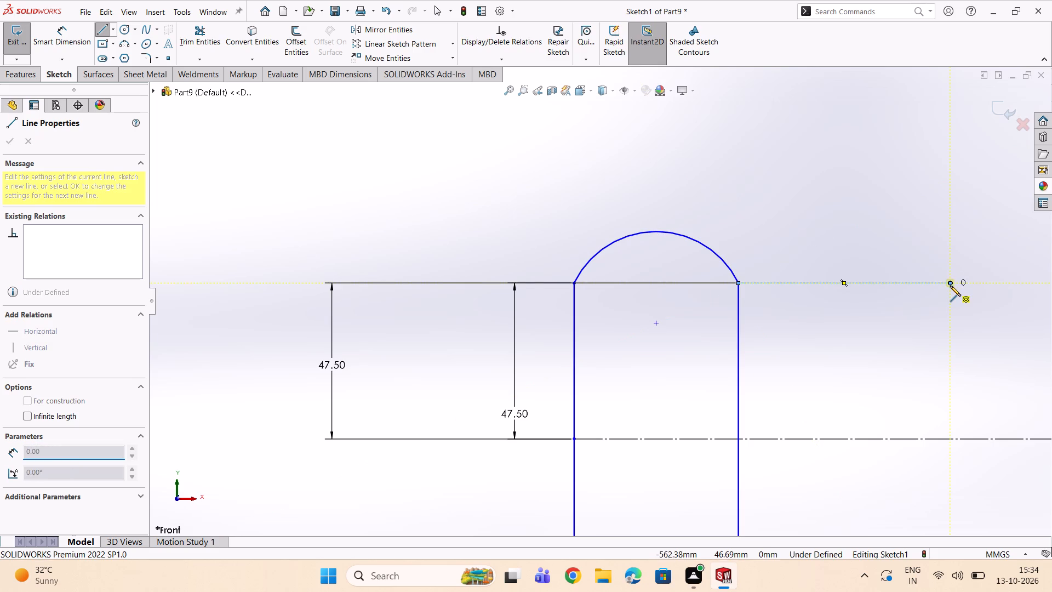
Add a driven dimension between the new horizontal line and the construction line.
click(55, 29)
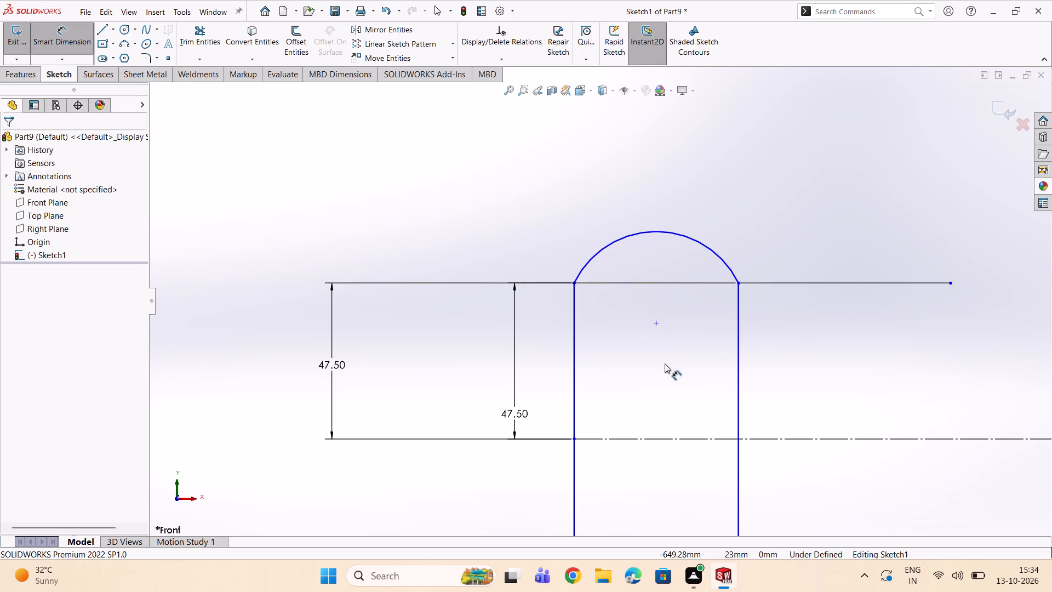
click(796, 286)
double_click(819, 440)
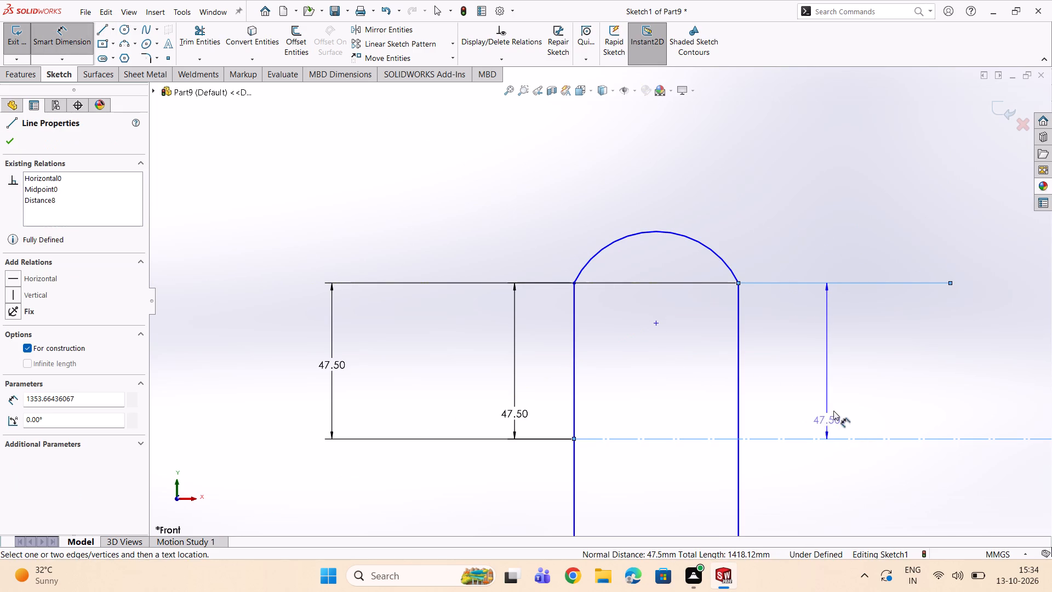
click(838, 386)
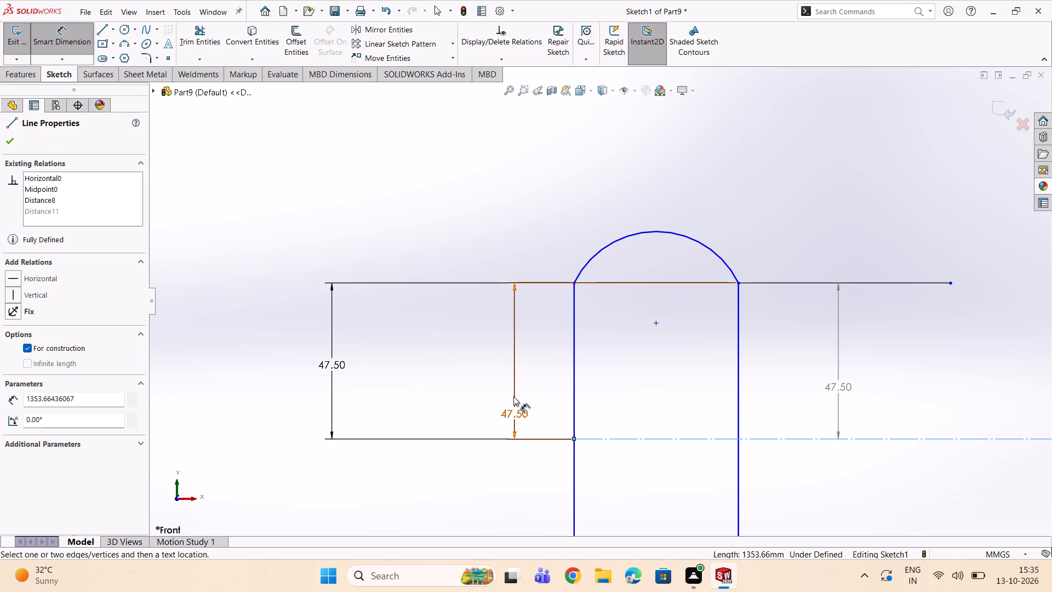
Set the height of the right vertical side's top endpoint above the construction line to 55 mm.
double_click(514, 416)
text(55)
key(Return)
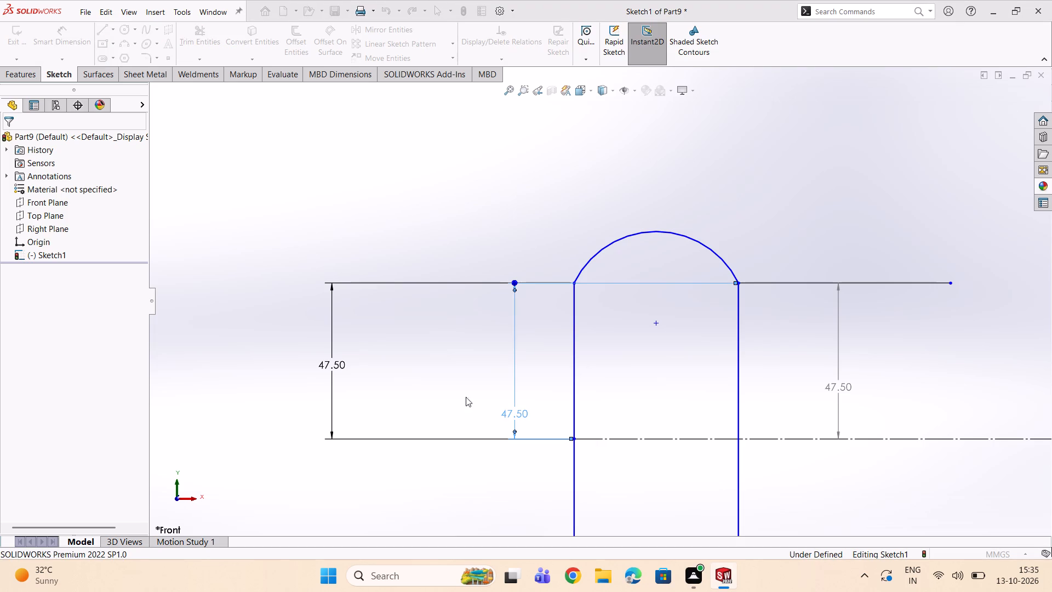
Set the height of the left vertical side's top endpoint above the construction line to 55 mm.
triple_click(340, 366)
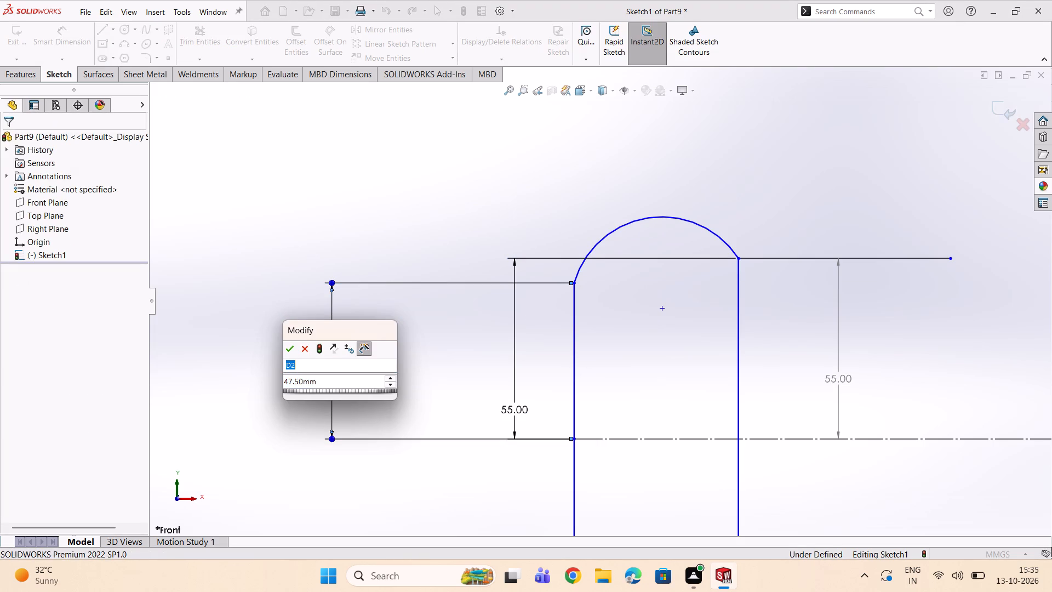
double_click(329, 380)
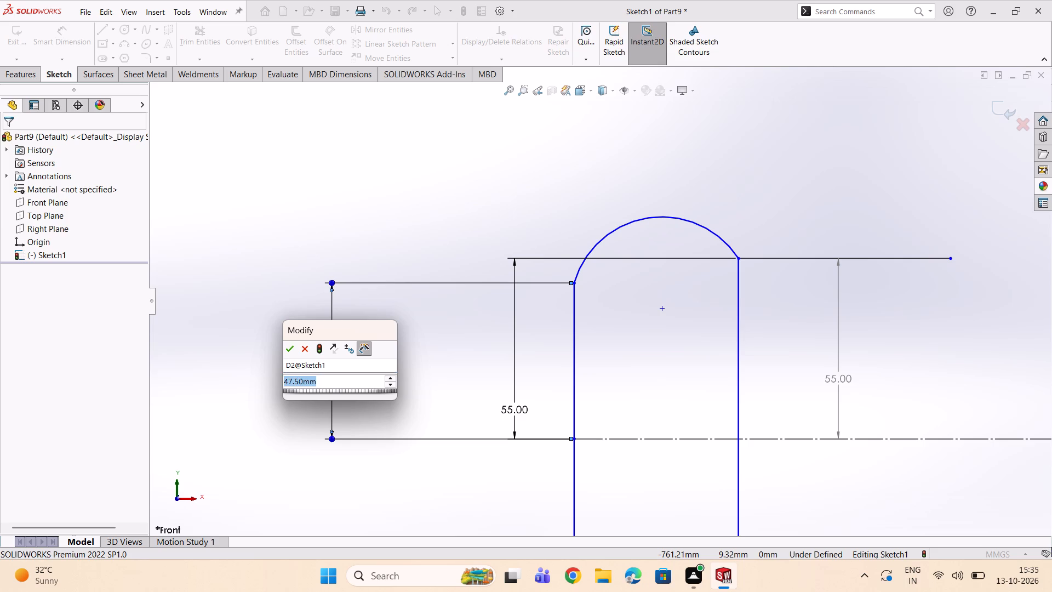
triple_click(329, 380)
click(329, 380)
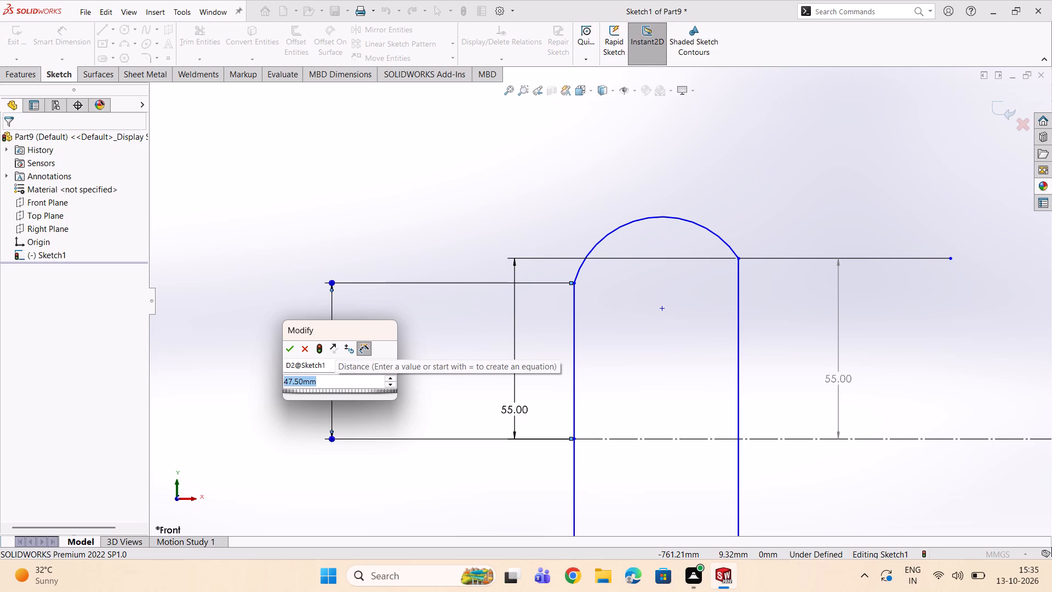
text(55)
key(Return)
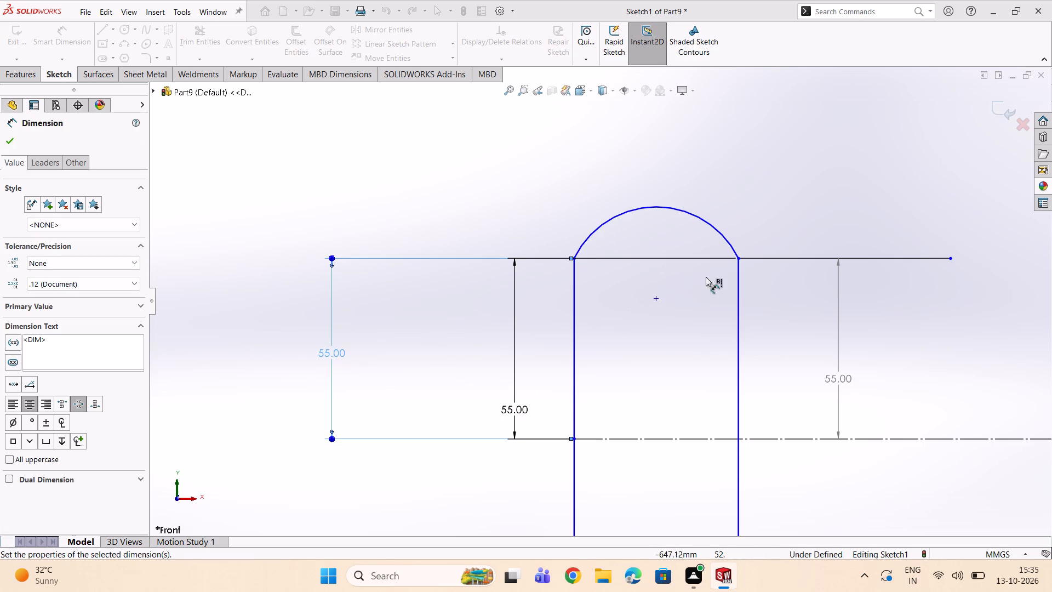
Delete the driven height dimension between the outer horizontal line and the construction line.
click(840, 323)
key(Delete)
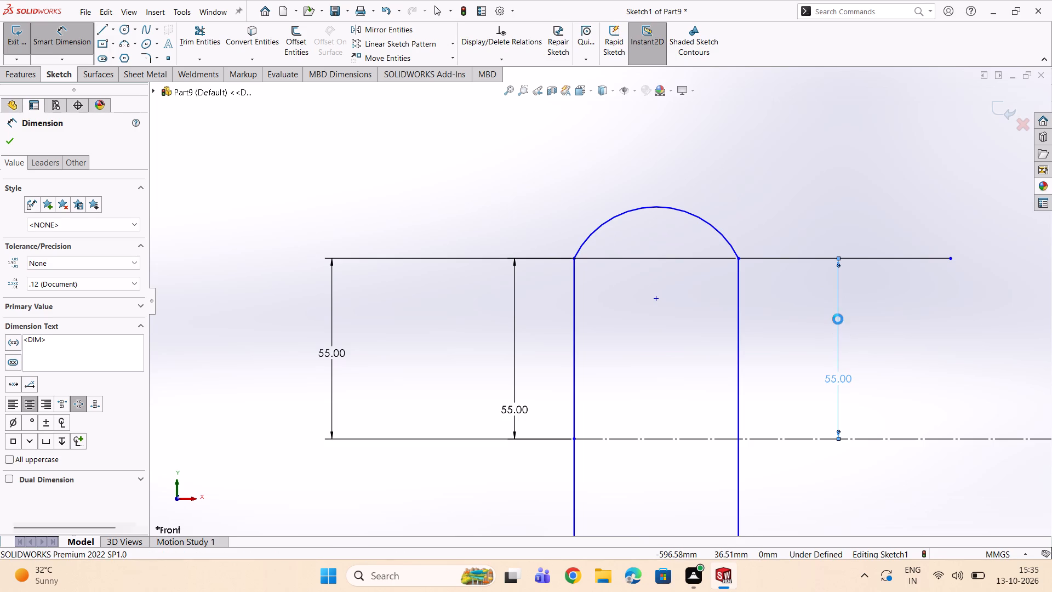
Trim away the portions of both vertical sides that extend below the construction line.
scroll(705, 323, up, 1)
double_click(195, 33)
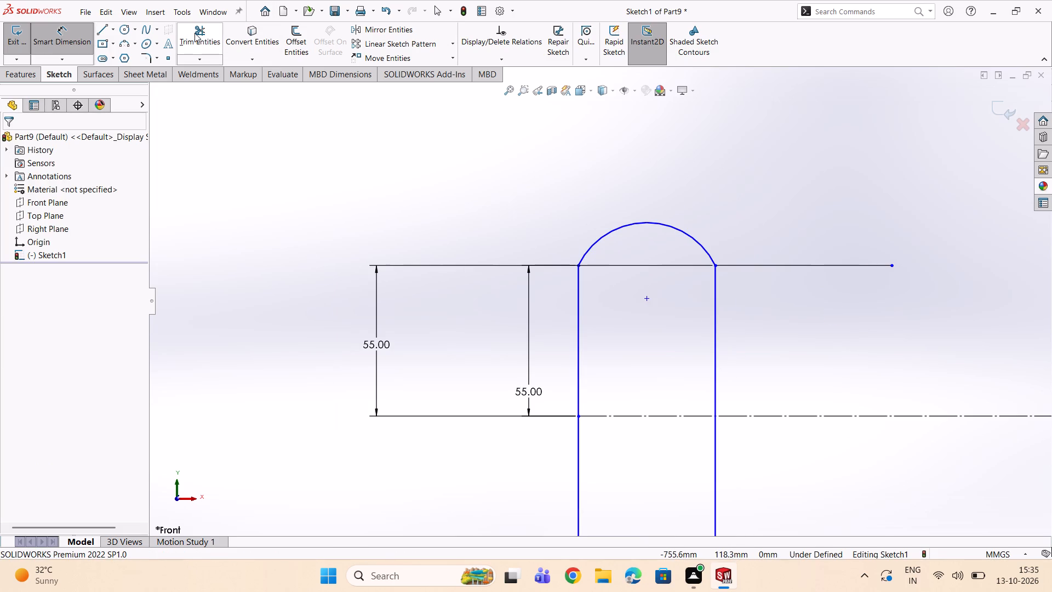
click(578, 481)
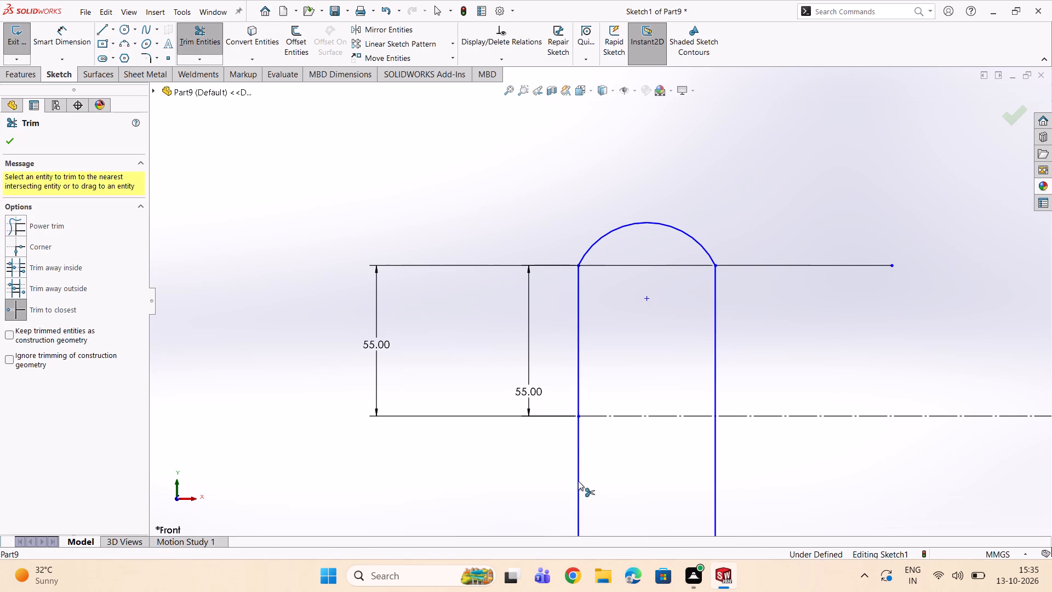
click(714, 456)
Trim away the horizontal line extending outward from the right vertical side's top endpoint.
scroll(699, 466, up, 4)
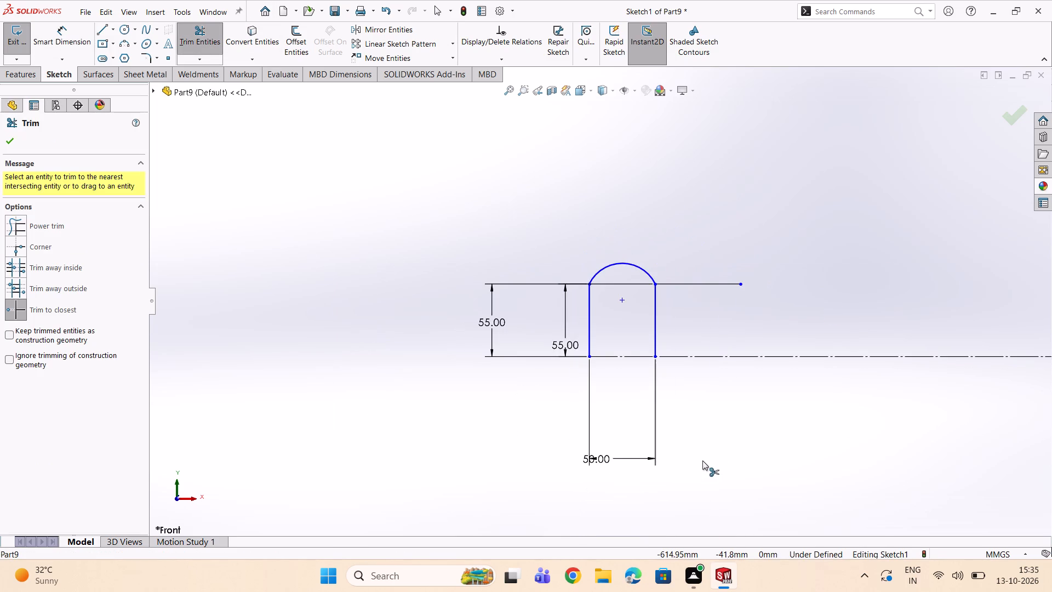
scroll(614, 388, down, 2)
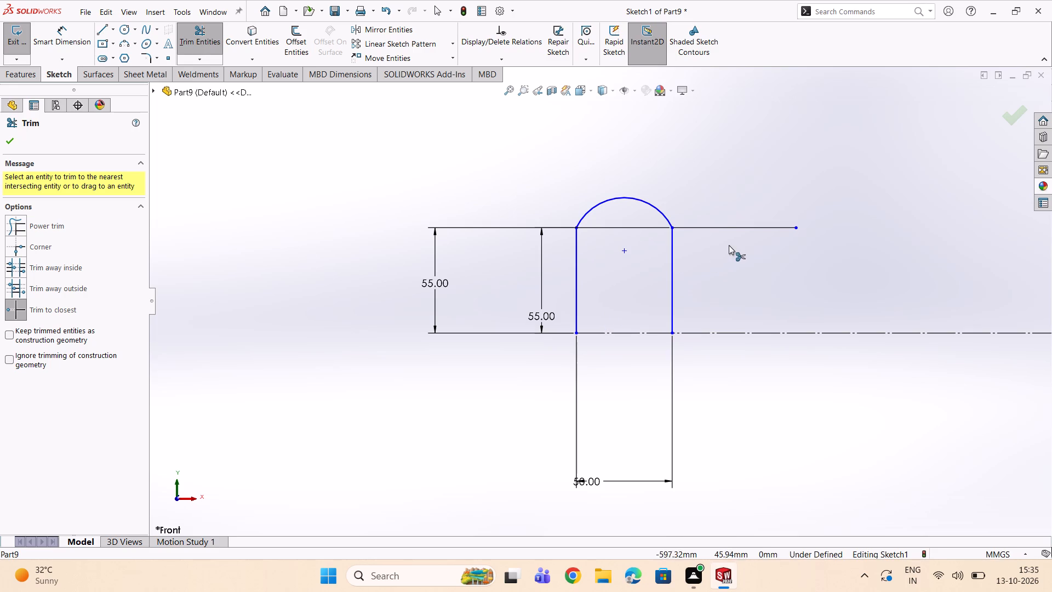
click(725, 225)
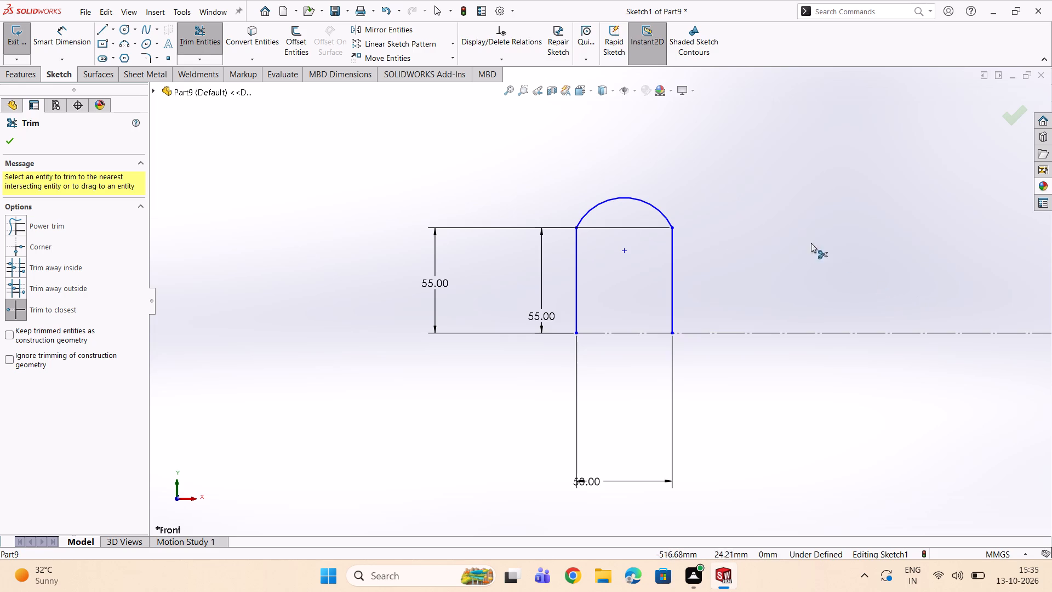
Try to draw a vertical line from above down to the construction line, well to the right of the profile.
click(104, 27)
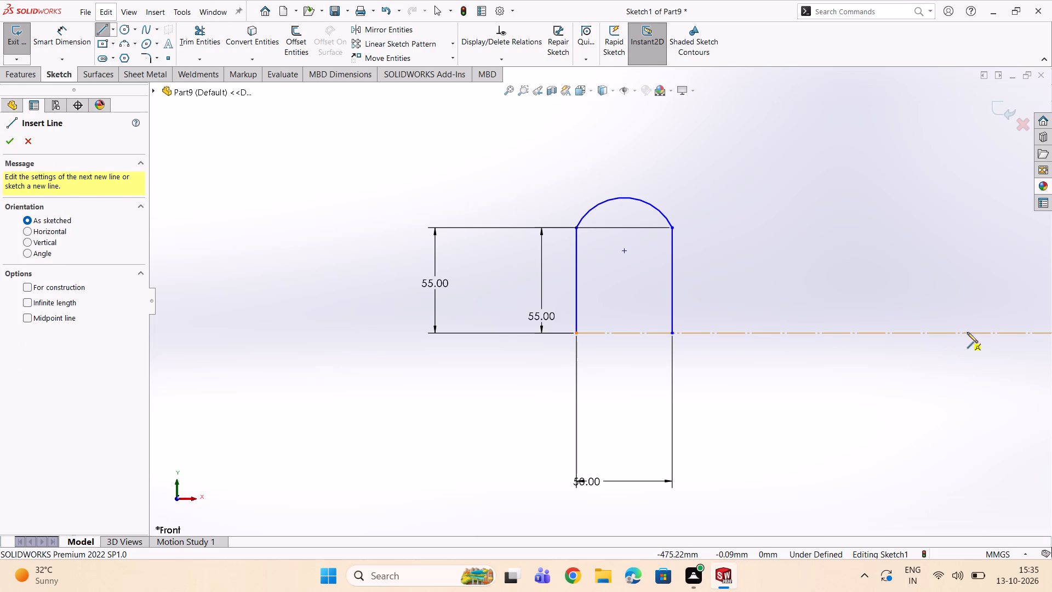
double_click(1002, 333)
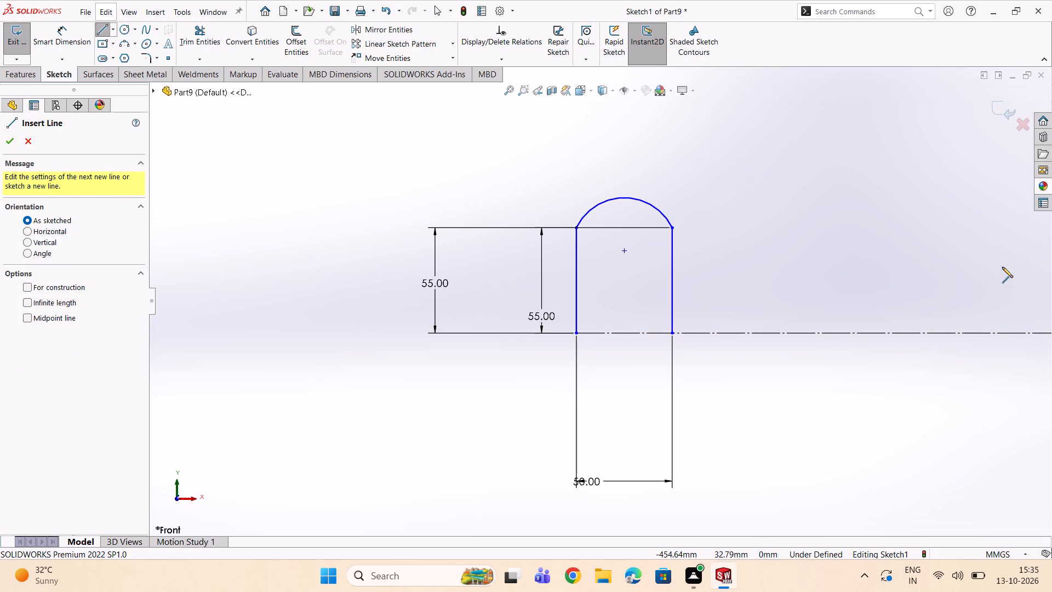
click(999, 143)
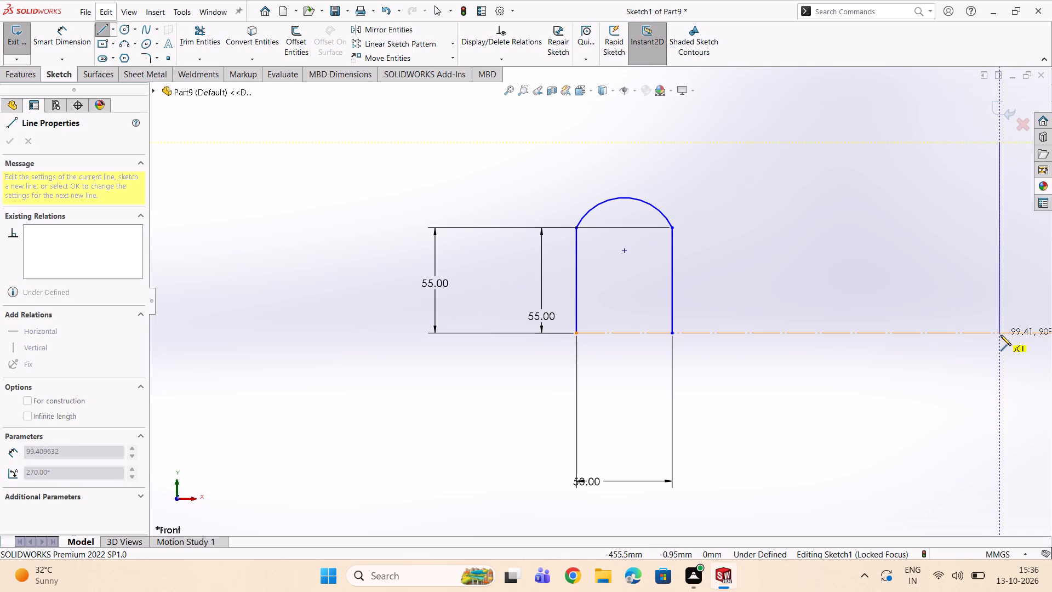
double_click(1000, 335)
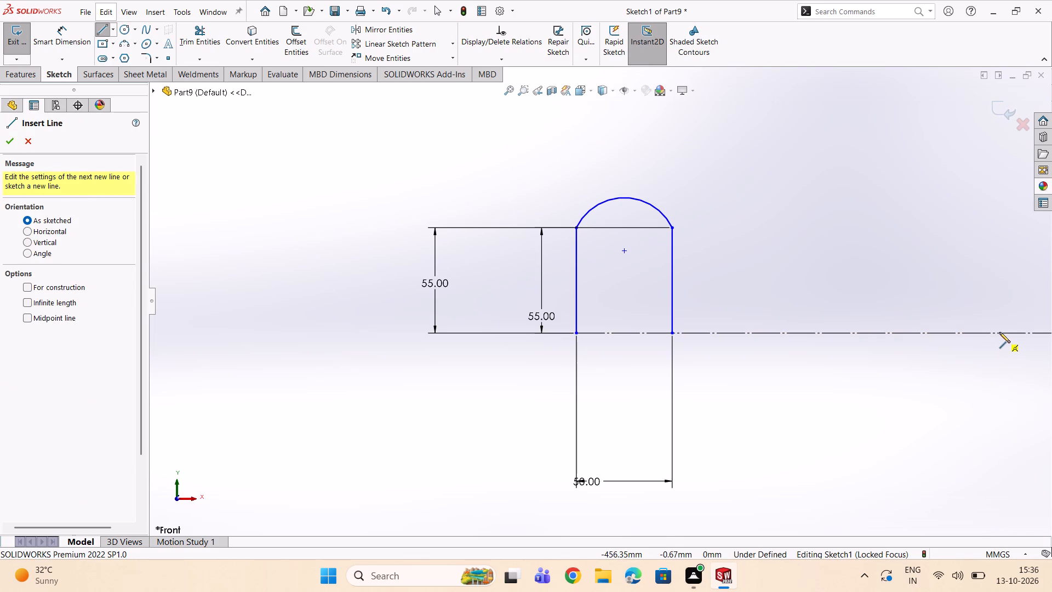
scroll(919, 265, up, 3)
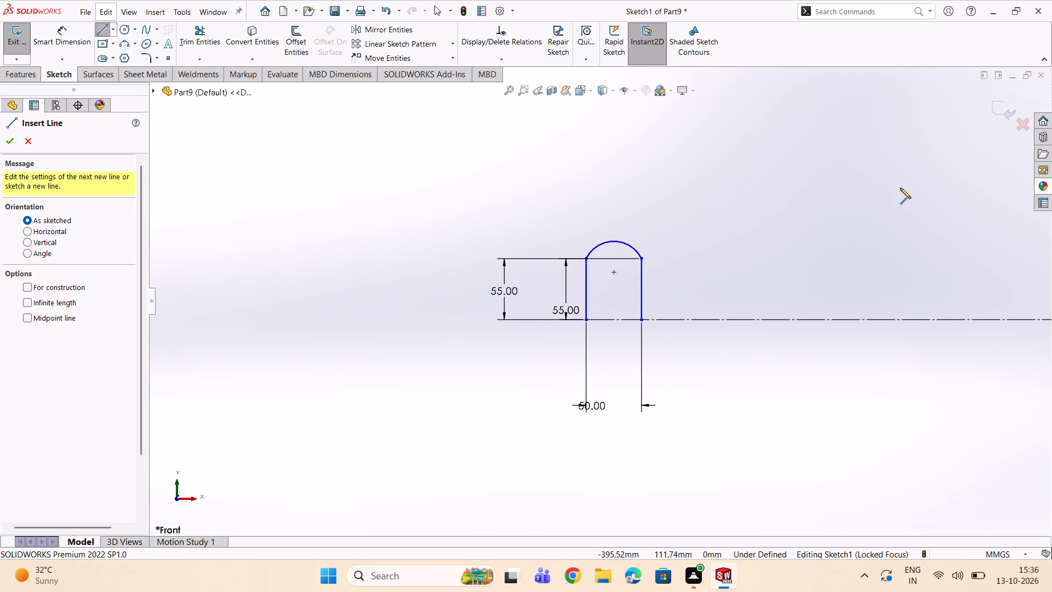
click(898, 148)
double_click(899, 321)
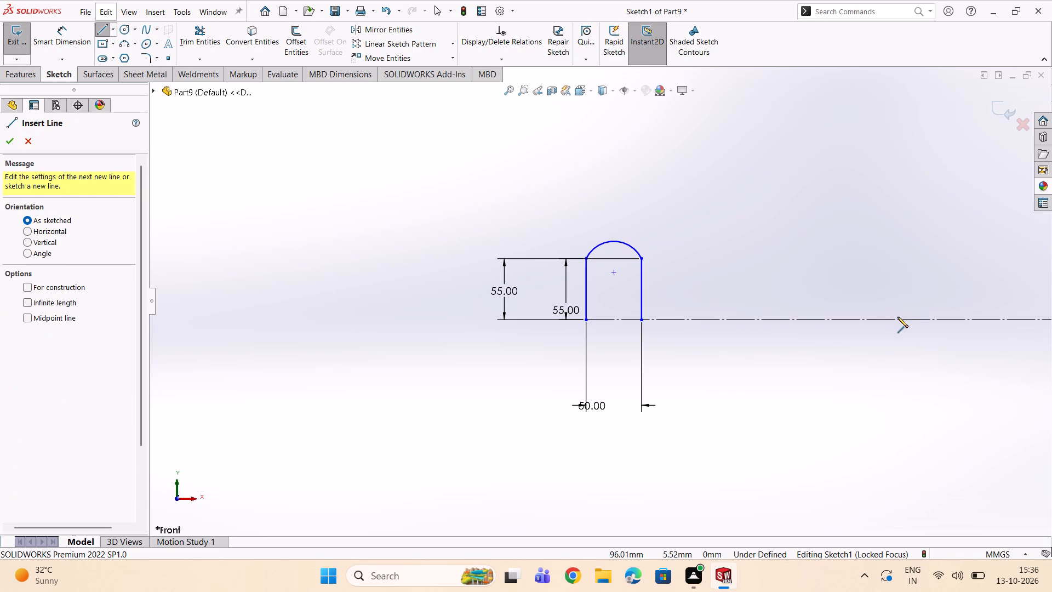
Draw a vertical line about 122 mm long upward from the construction line, well to the right of the arc-topped profile.
click(897, 321)
click(895, 184)
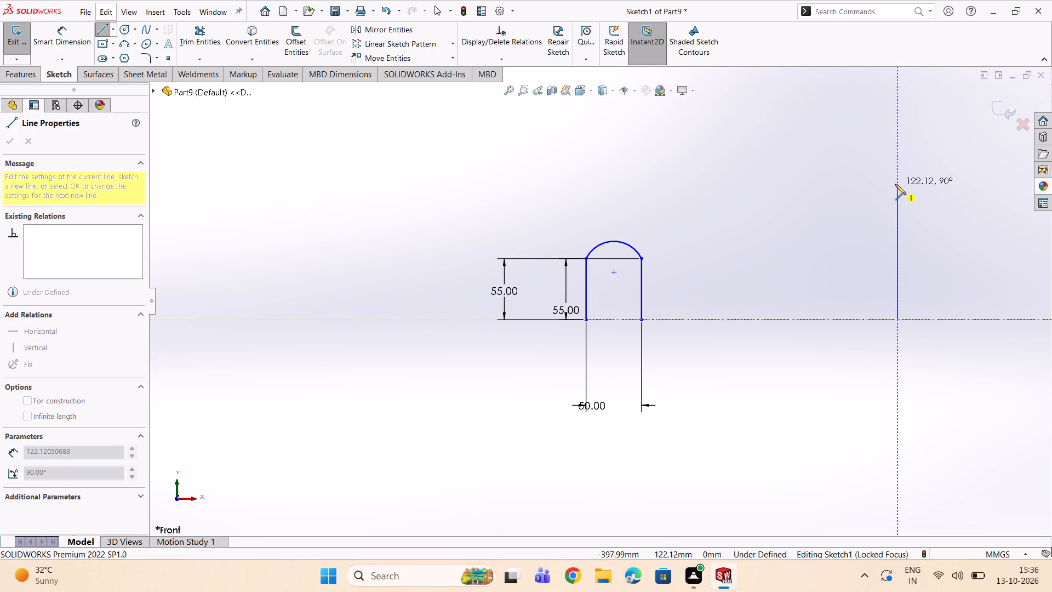
key(Escape)
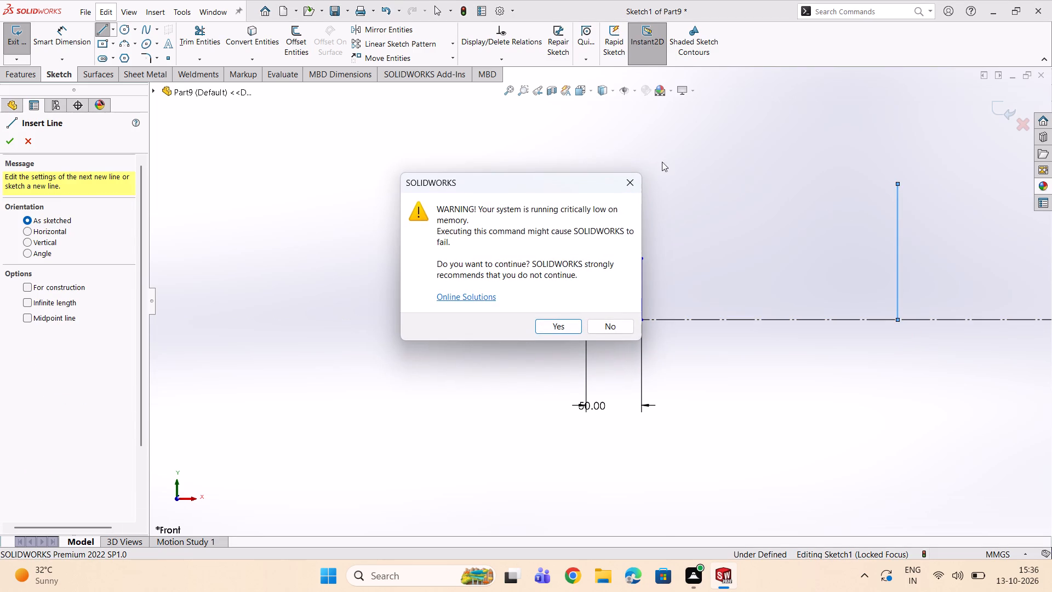
click(626, 187)
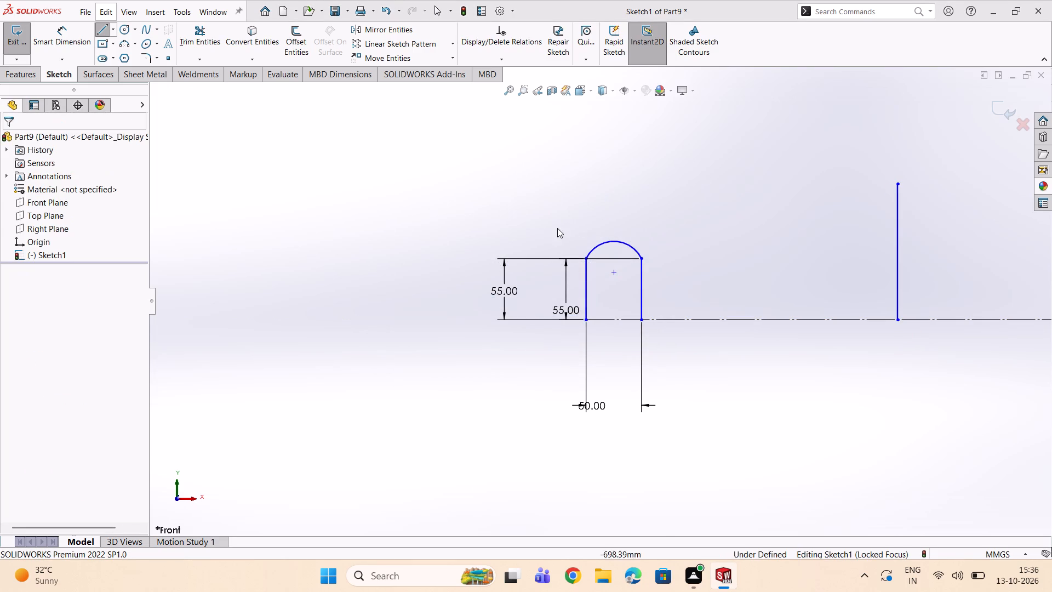
Dimension the separate vertical line's length as 125 mm.
click(76, 28)
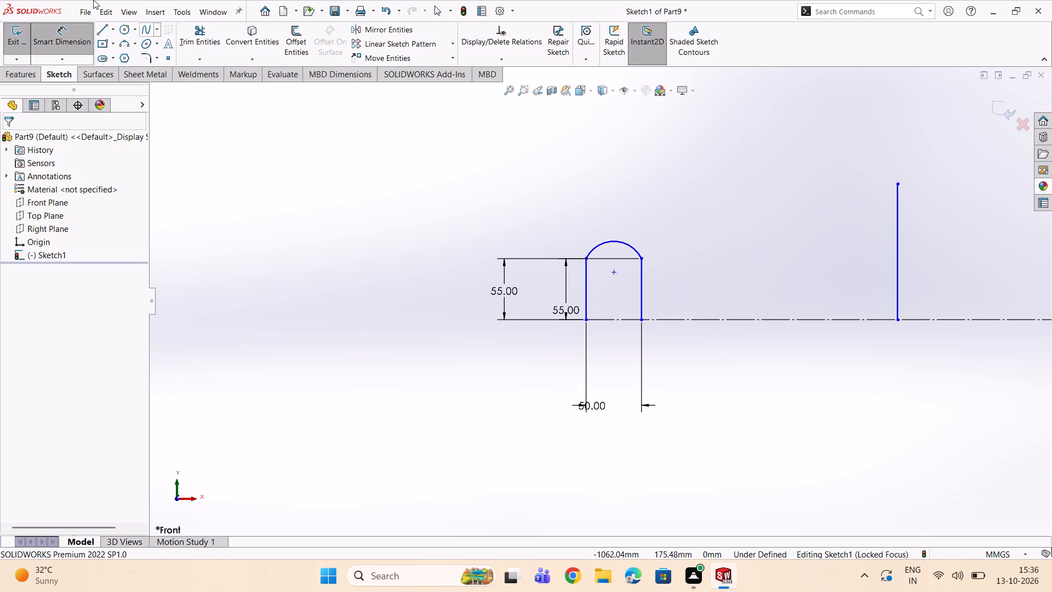
click(898, 209)
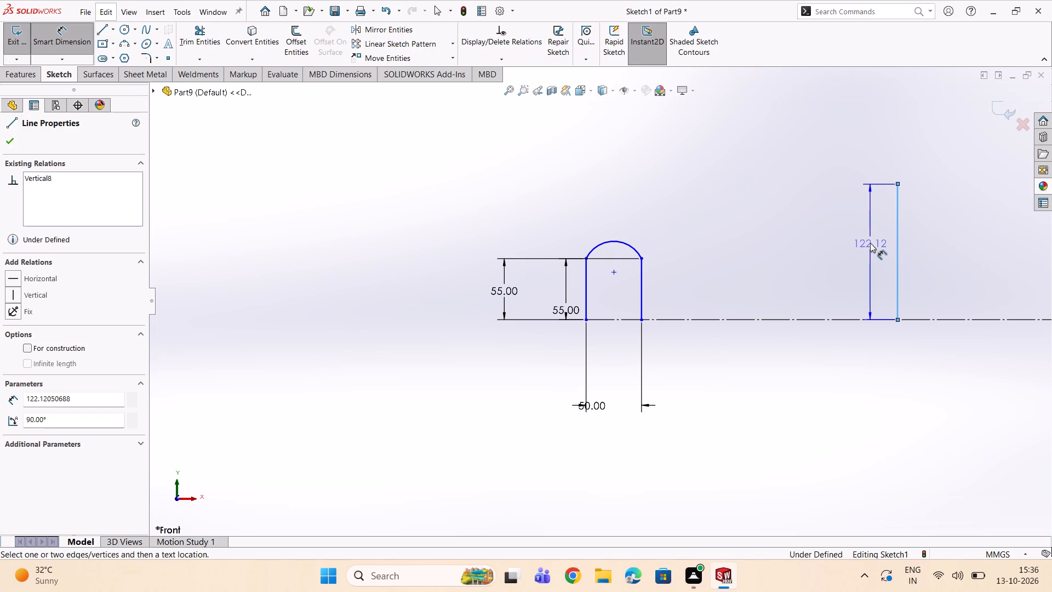
click(866, 257)
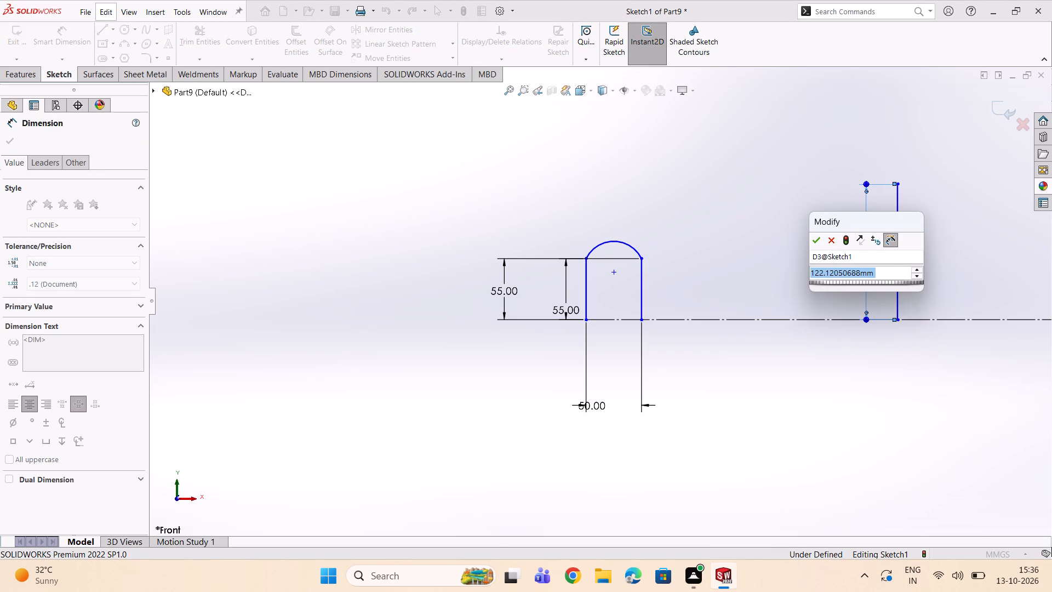
text(125)
key(Return)
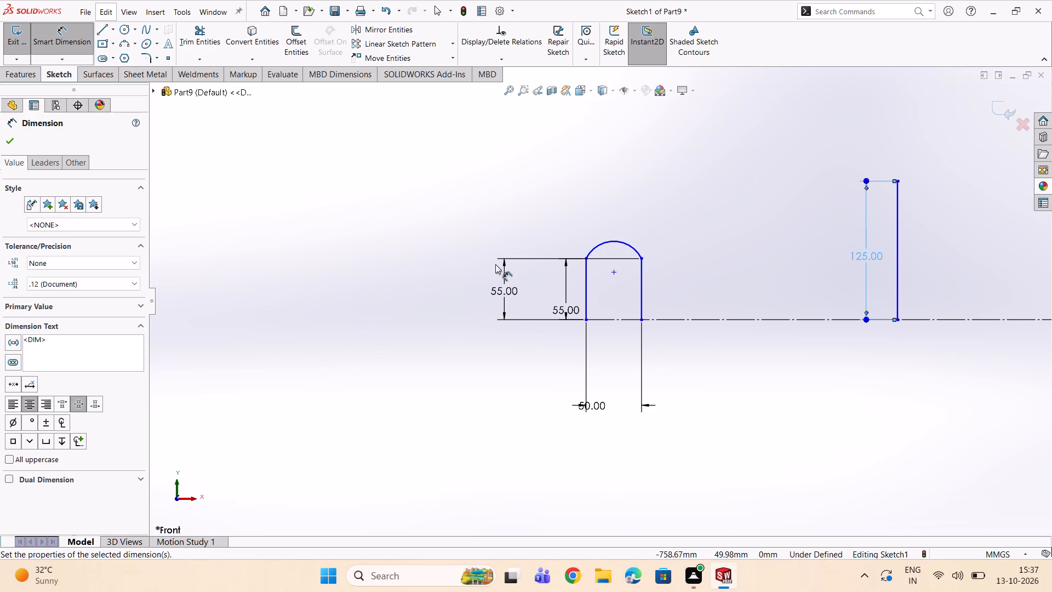
Dimension the horizontal distance from the arc-topped profile's outer bottom endpoint to the separate vertical line's bottom endpoint as 550 mm.
click(586, 320)
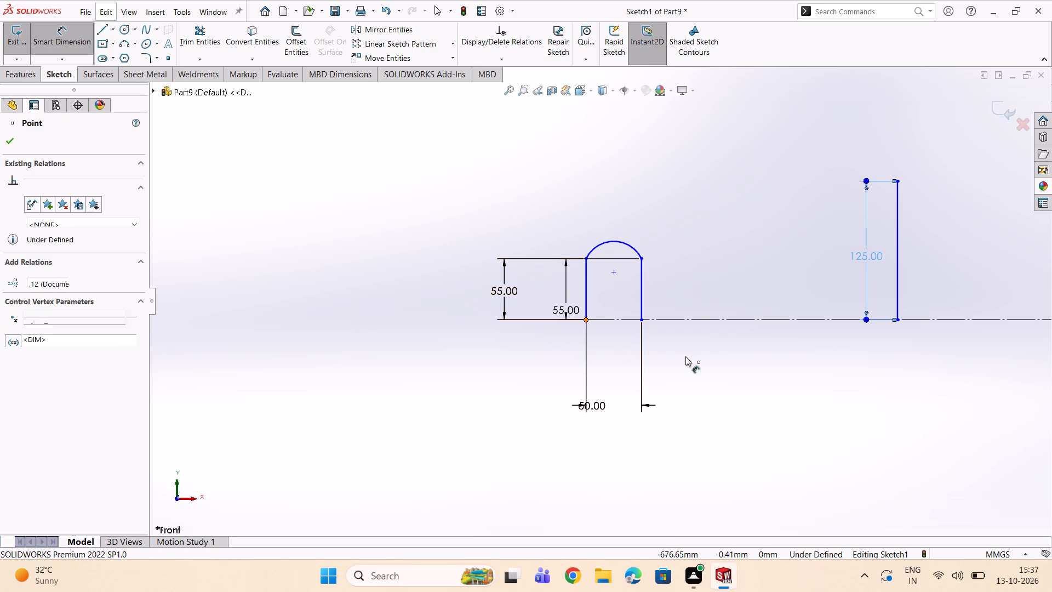
click(900, 320)
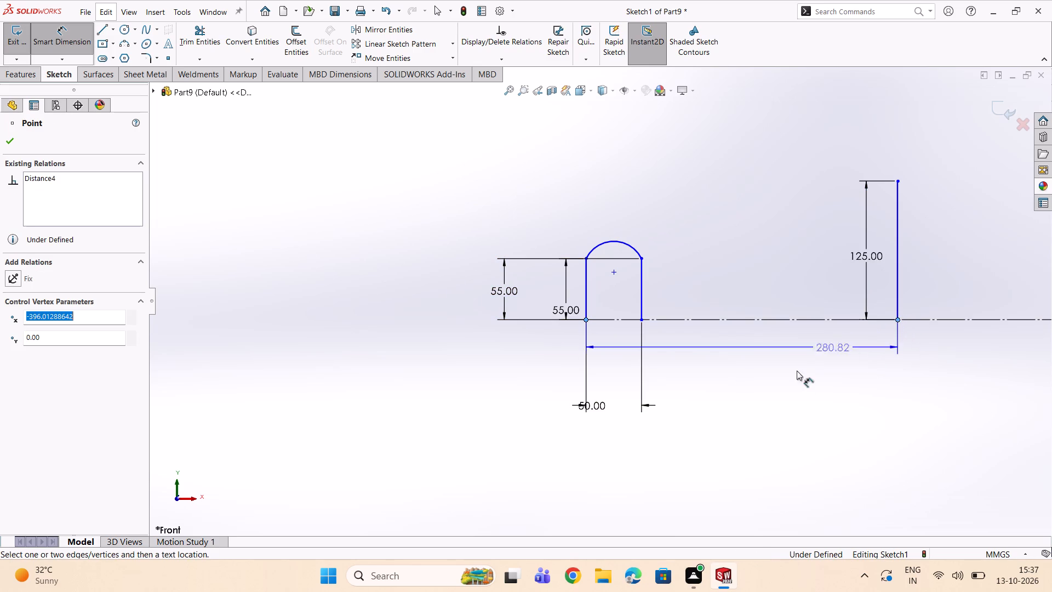
double_click(733, 425)
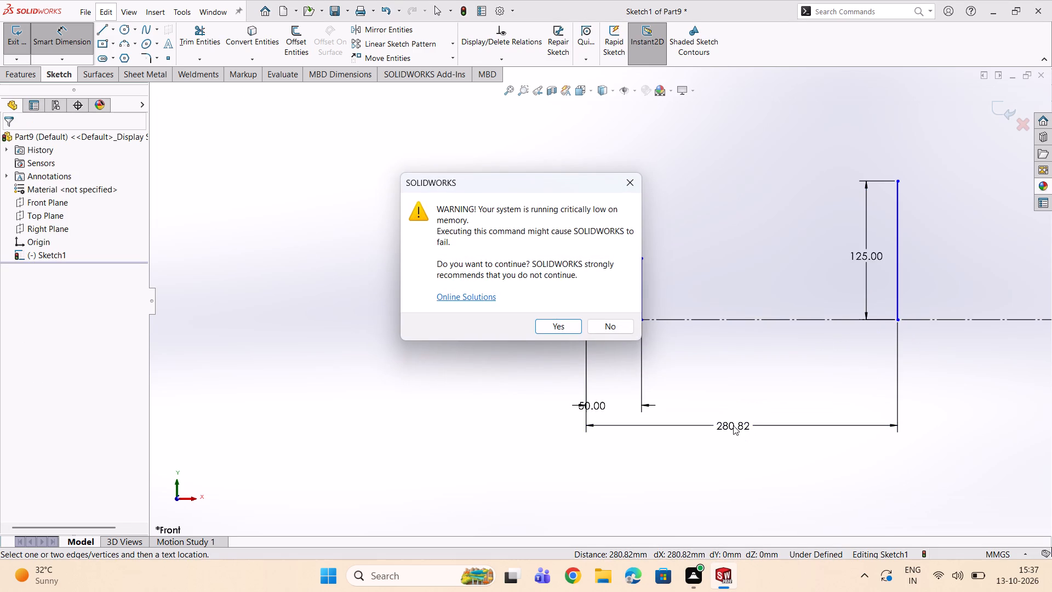
click(563, 326)
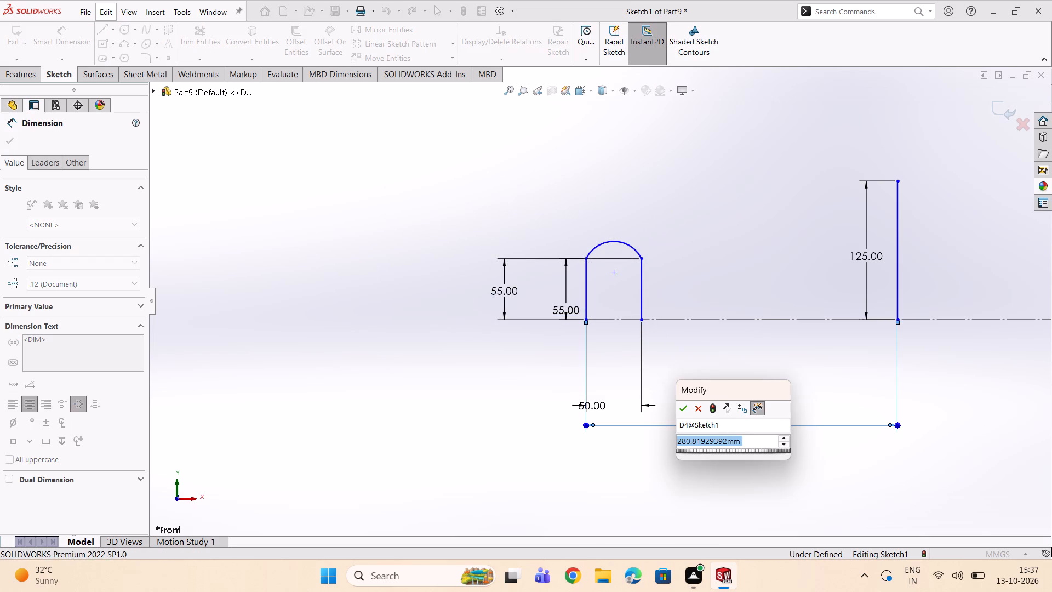
text(55)
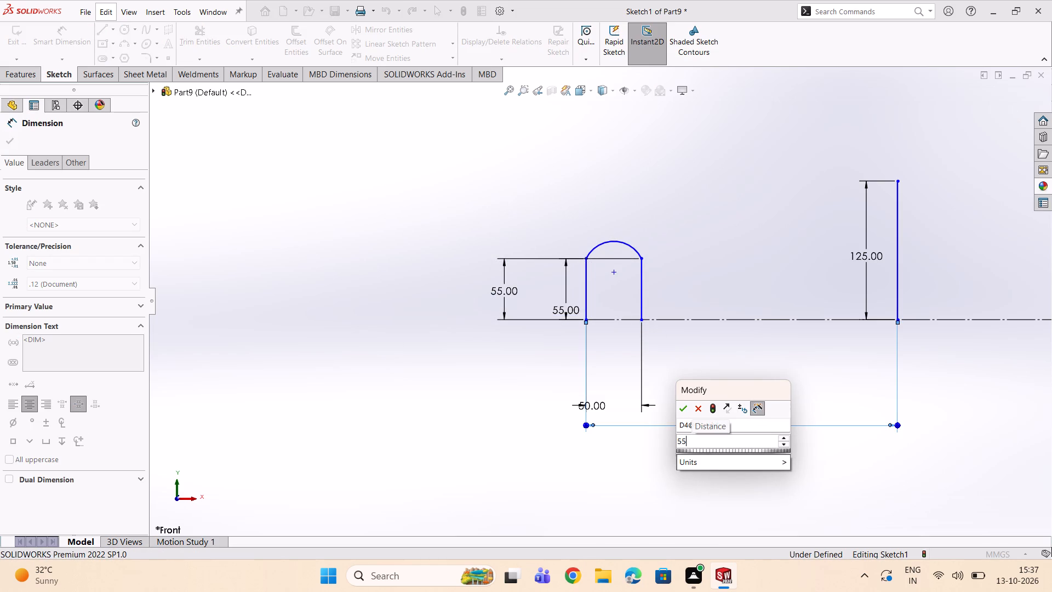
key(0)
key(Return)
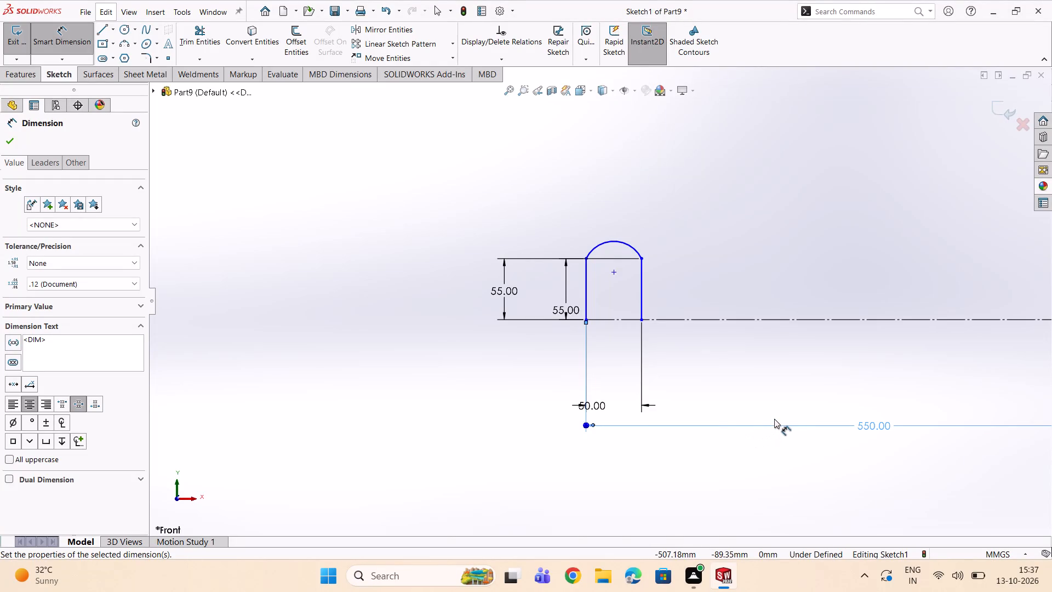
Draw a sloped line from the arc's inner end to the top endpoint of the 125 mm vertical line.
scroll(793, 380, up, 2)
scroll(852, 320, up, 2)
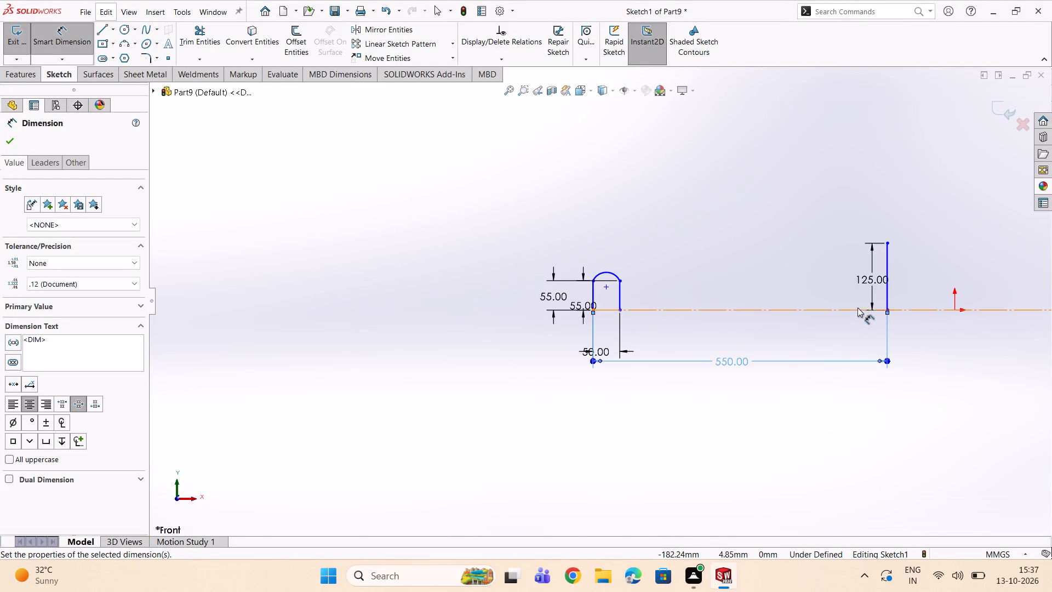
scroll(840, 281, down, 3)
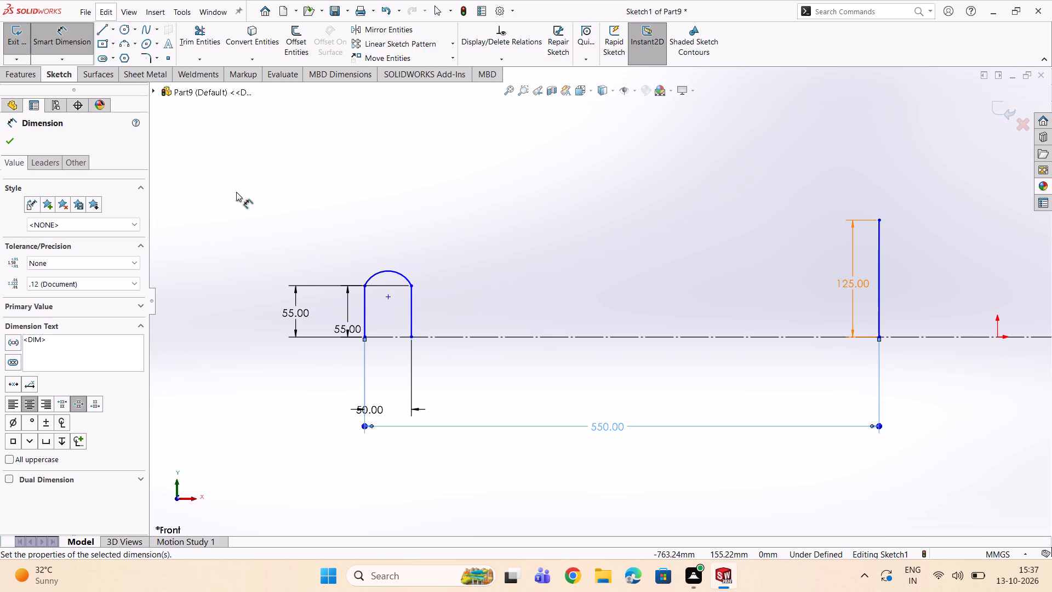
double_click(101, 32)
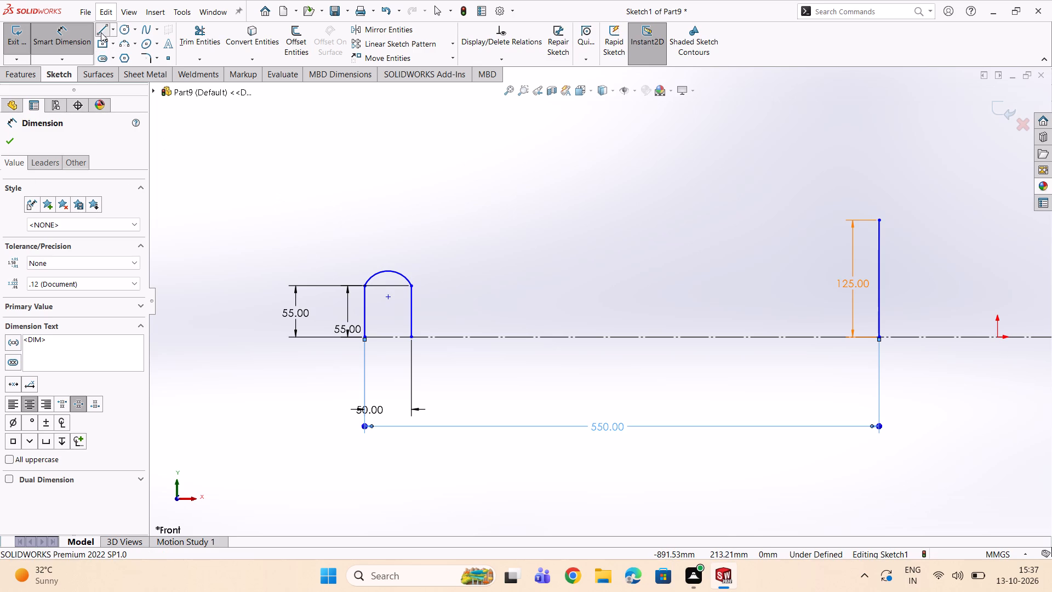
click(412, 288)
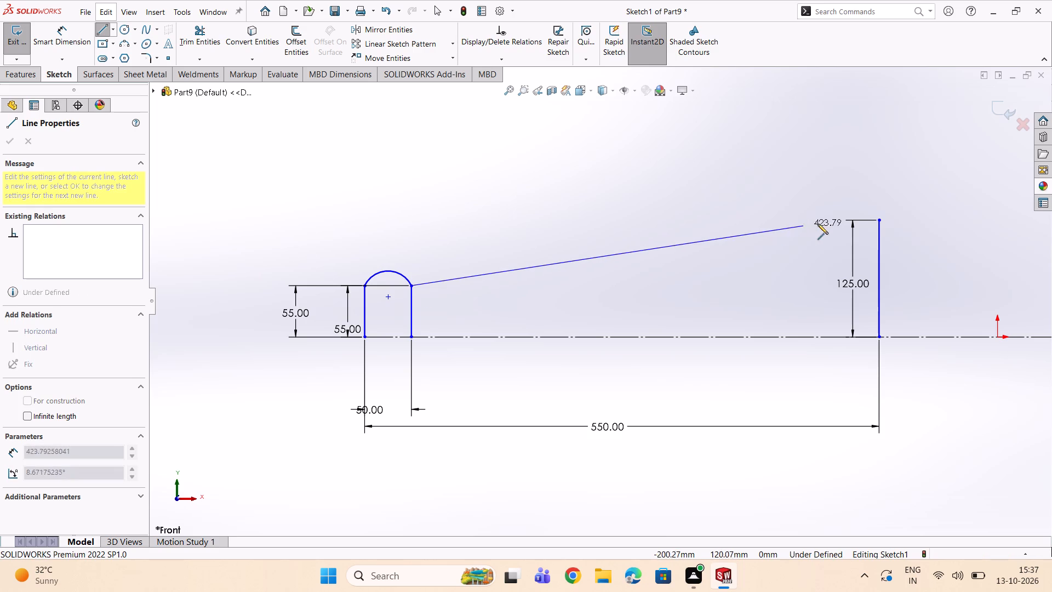
triple_click(882, 221)
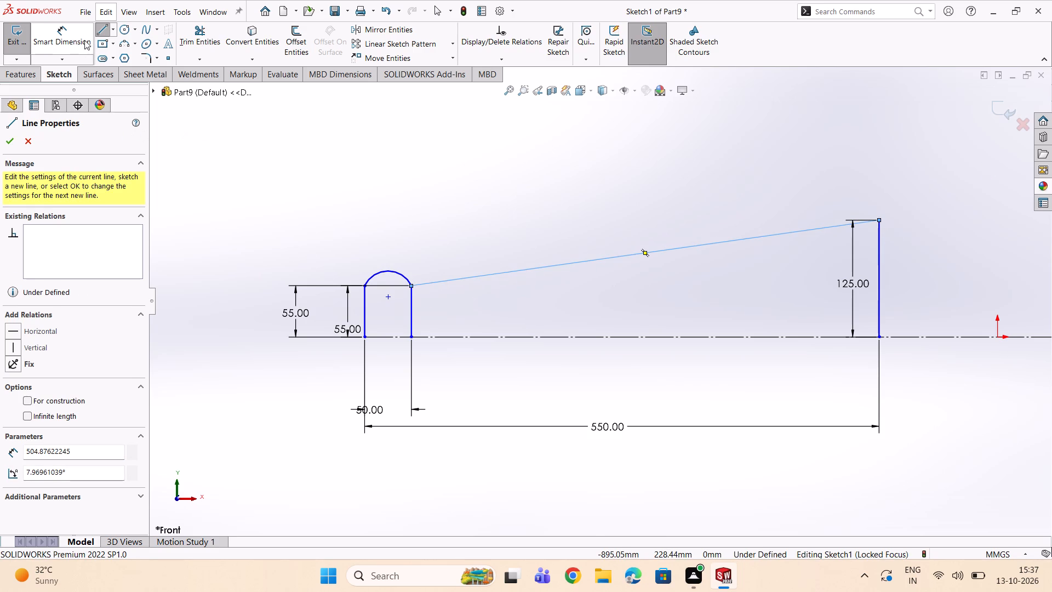
Trim away the arc-topped profile's inner vertical side below the sloped line's start.
click(184, 34)
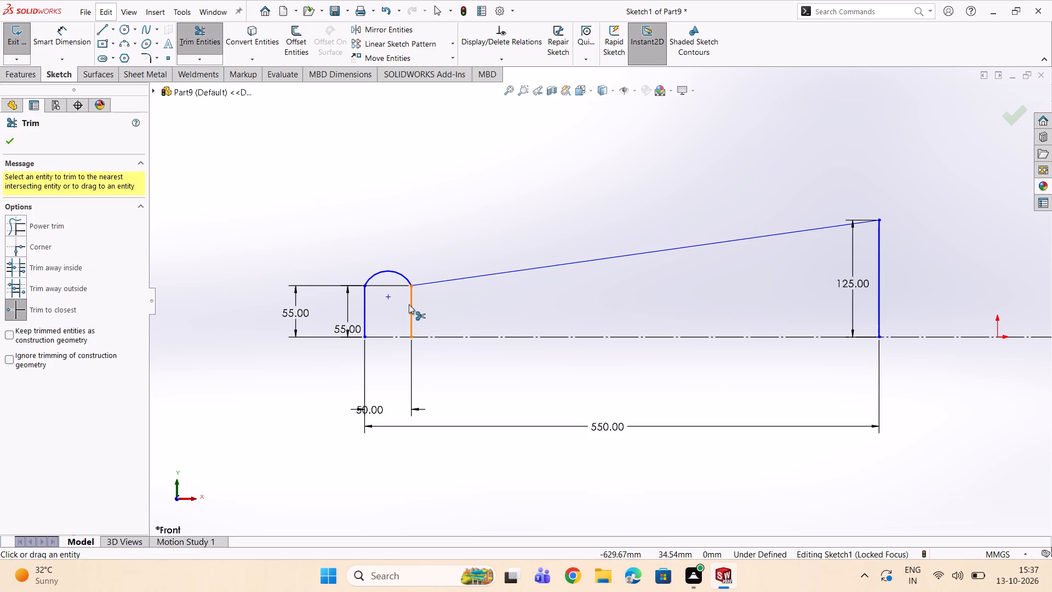
click(409, 304)
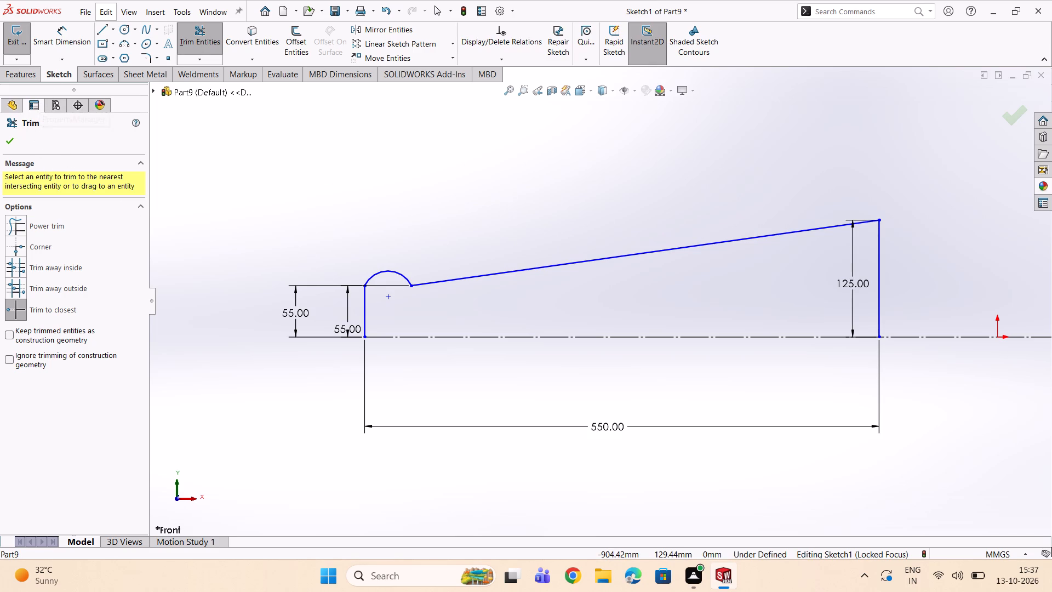
Draw a horizontal line about 139 mm long from the 125 mm vertical line's top endpoint, extending away from the arc-topped end.
triple_click(98, 25)
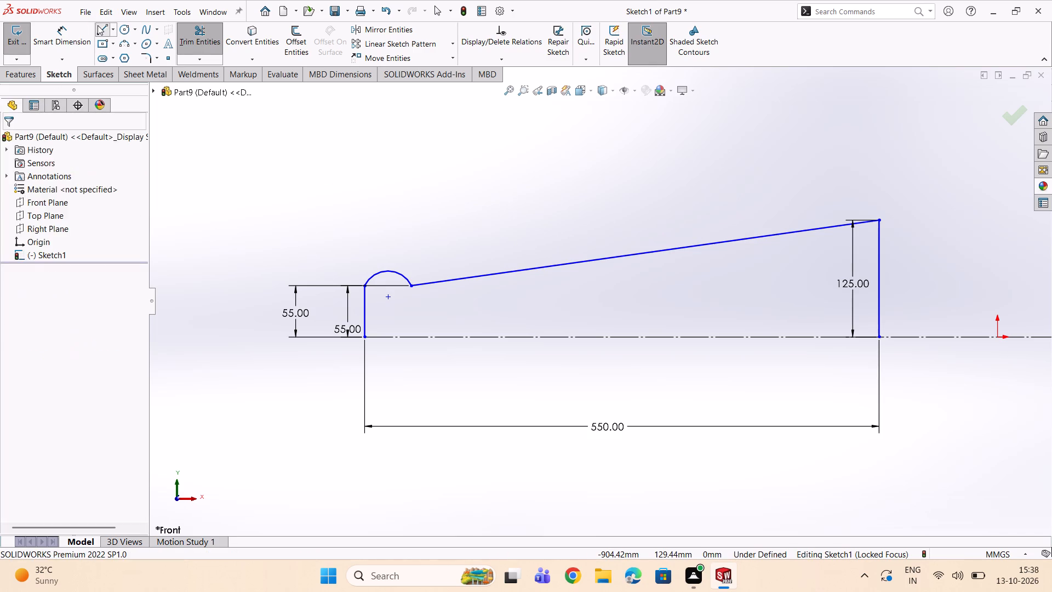
scroll(909, 232, up, 1)
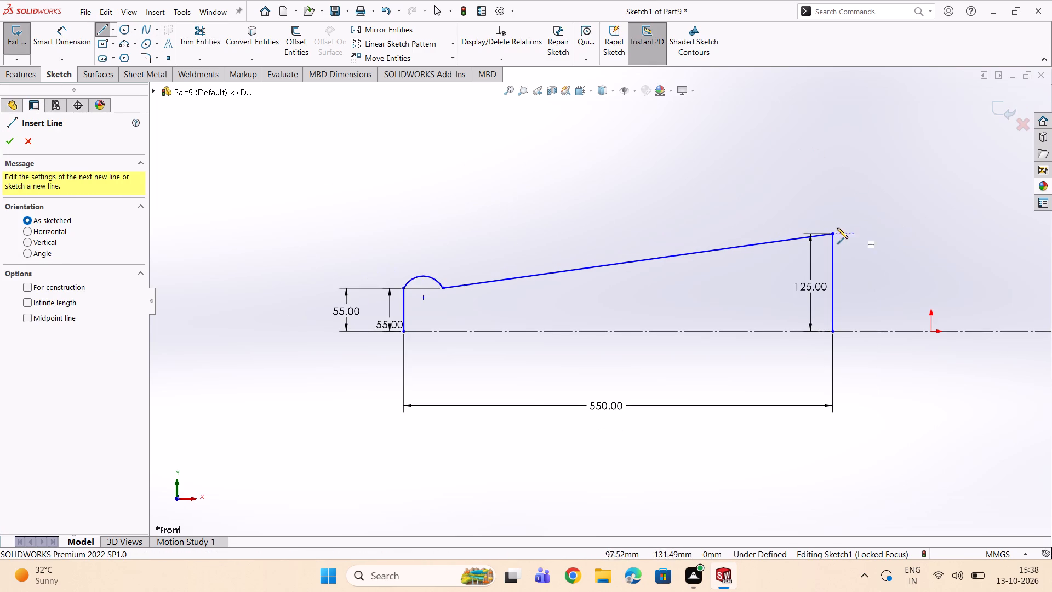
click(832, 231)
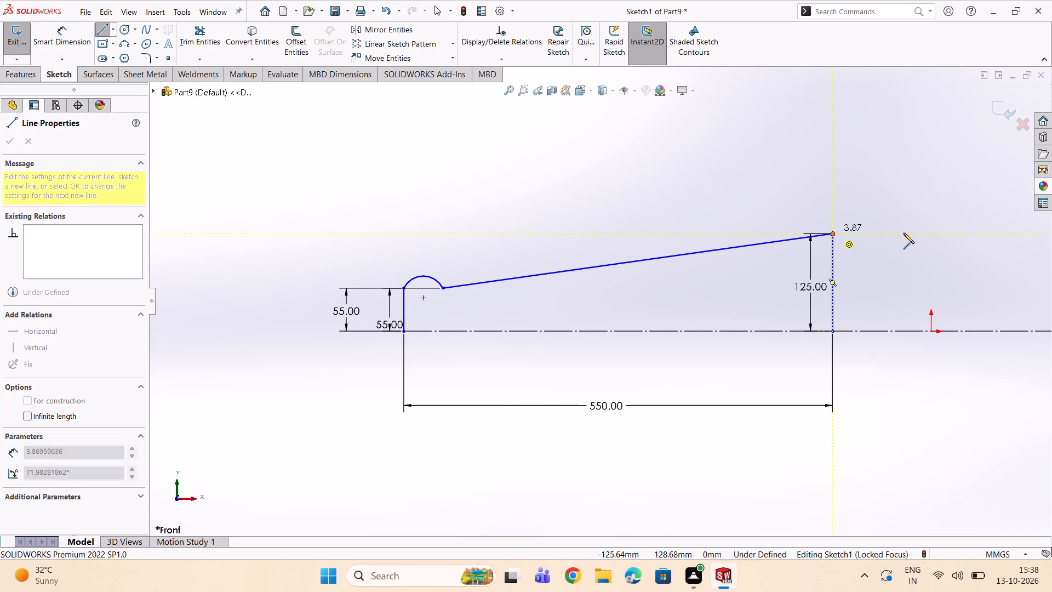
click(941, 235)
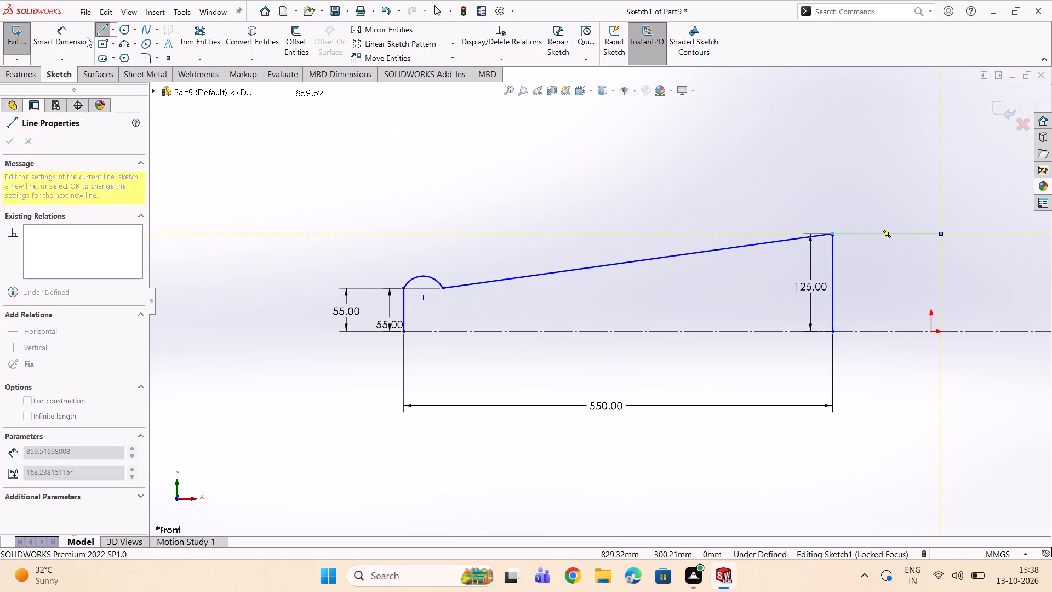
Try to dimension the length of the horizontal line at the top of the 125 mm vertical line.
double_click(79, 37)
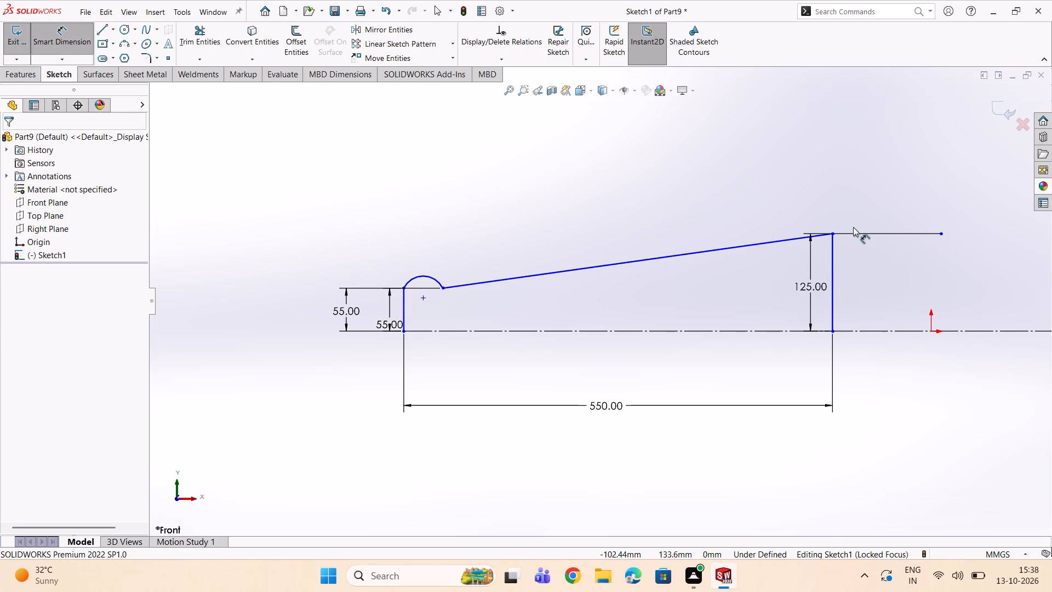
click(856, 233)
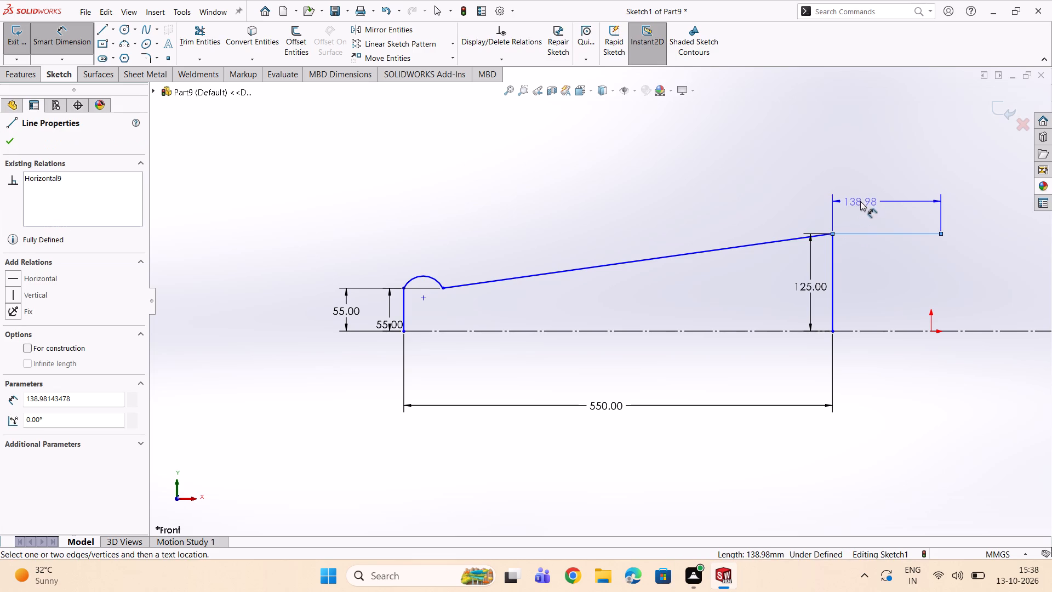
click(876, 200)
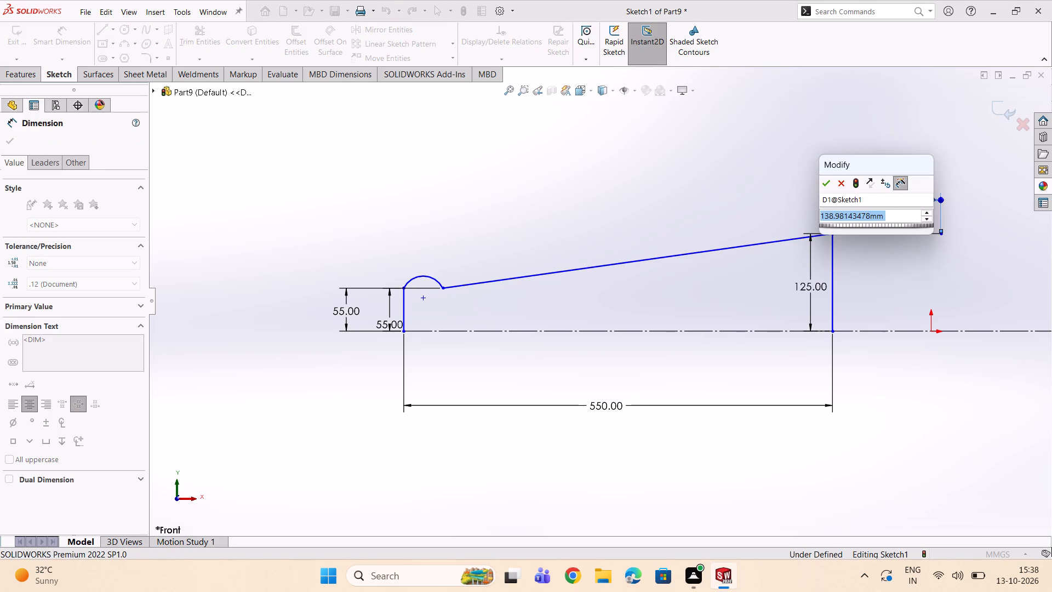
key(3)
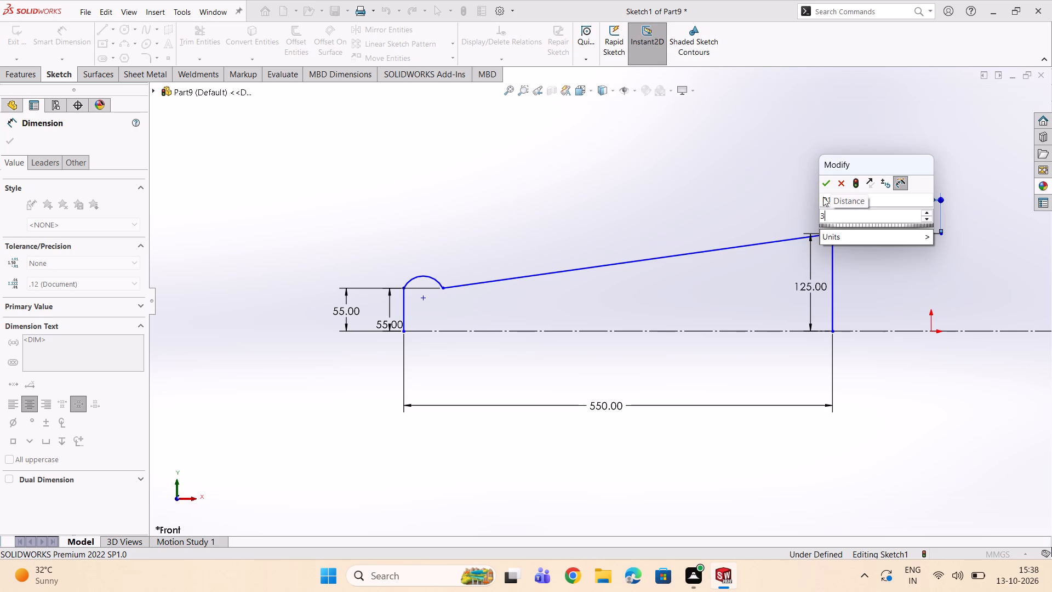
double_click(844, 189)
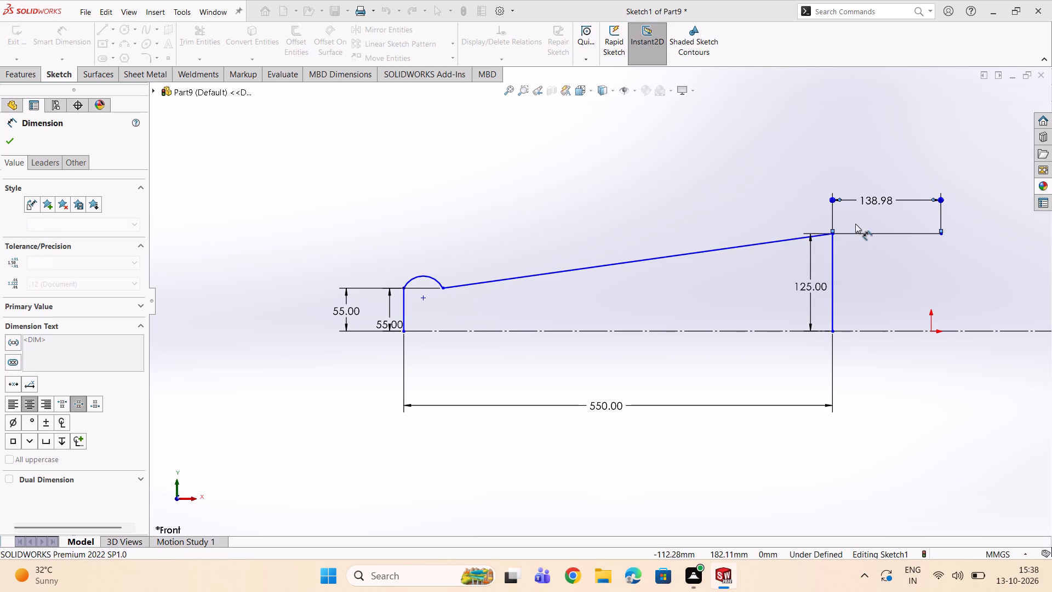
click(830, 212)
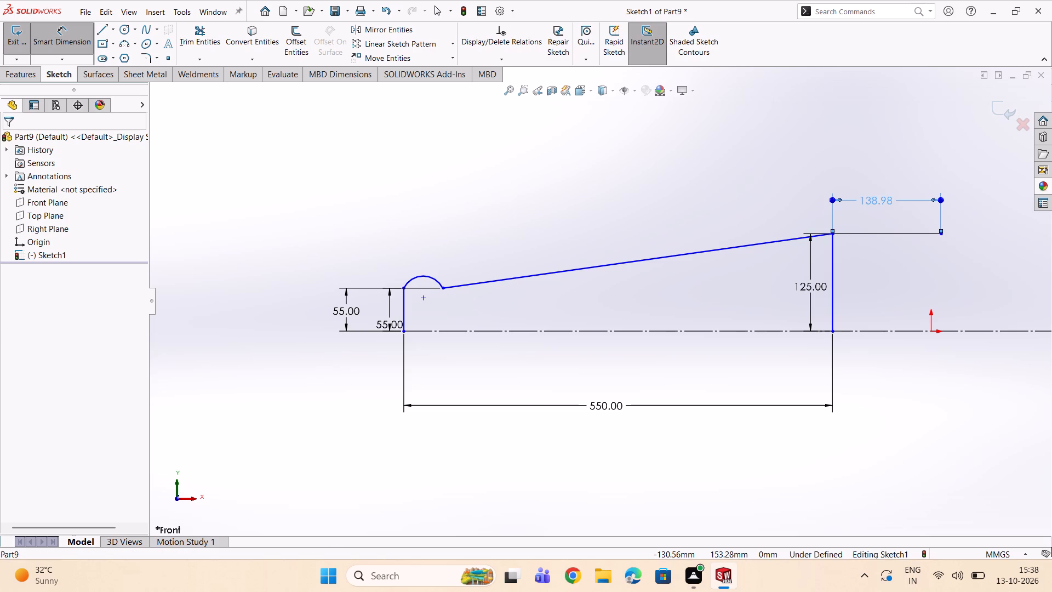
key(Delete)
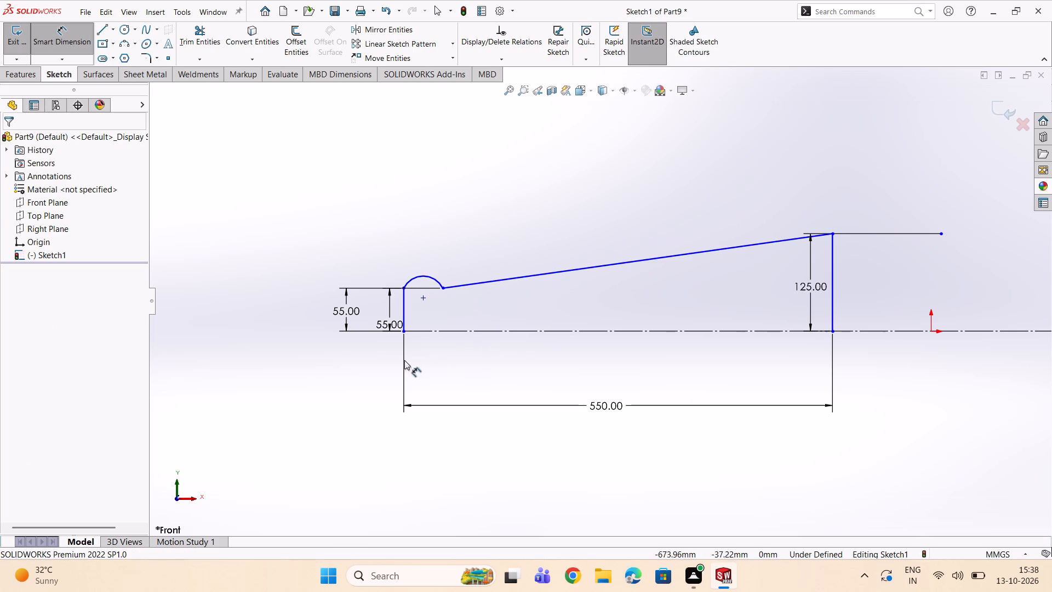
Dimension the overall horizontal distance from the arc-topped end's bottom endpoint to the top horizontal line's free endpoint as 750 mm.
click(405, 332)
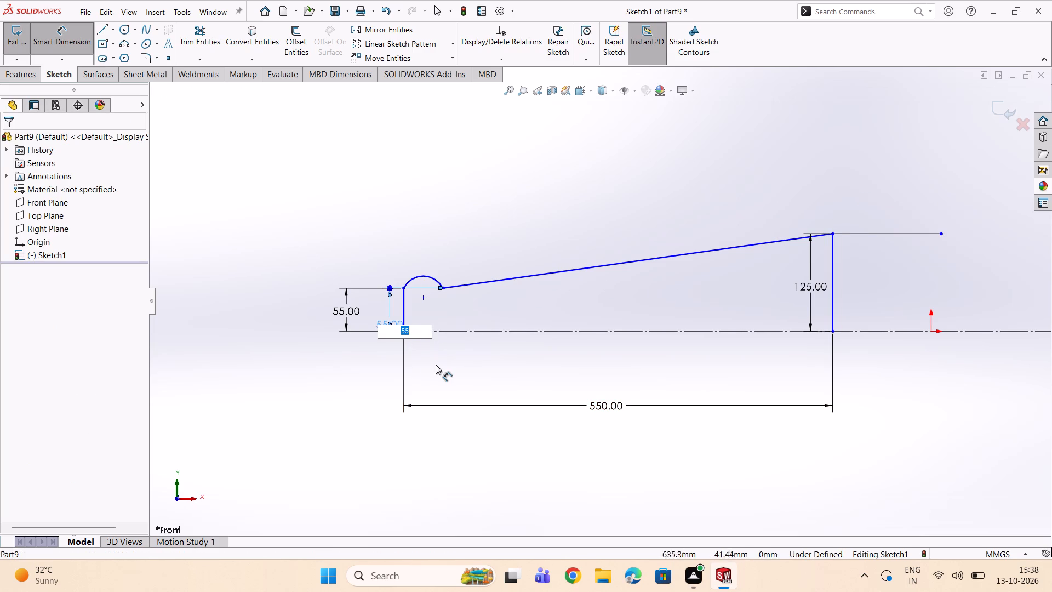
click(436, 365)
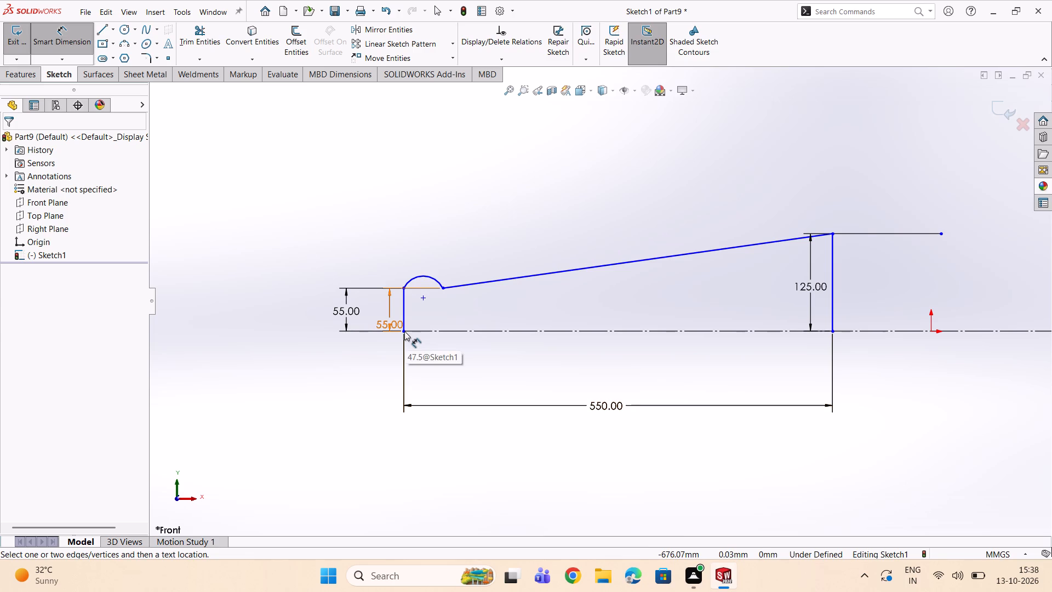
scroll(409, 329, down, 2)
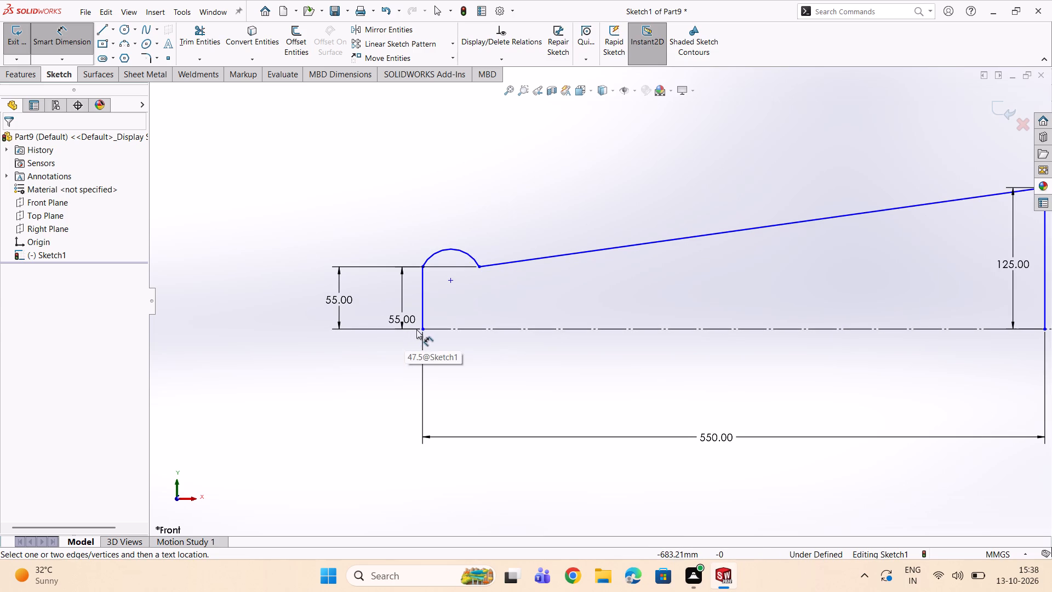
click(424, 329)
scroll(870, 295, up, 2)
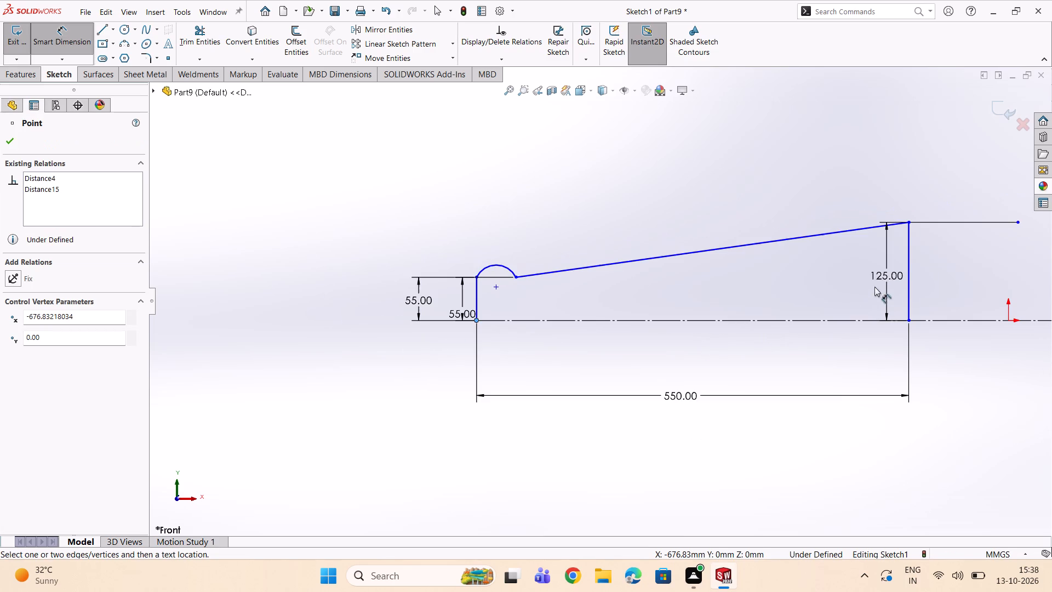
click(1019, 224)
double_click(830, 453)
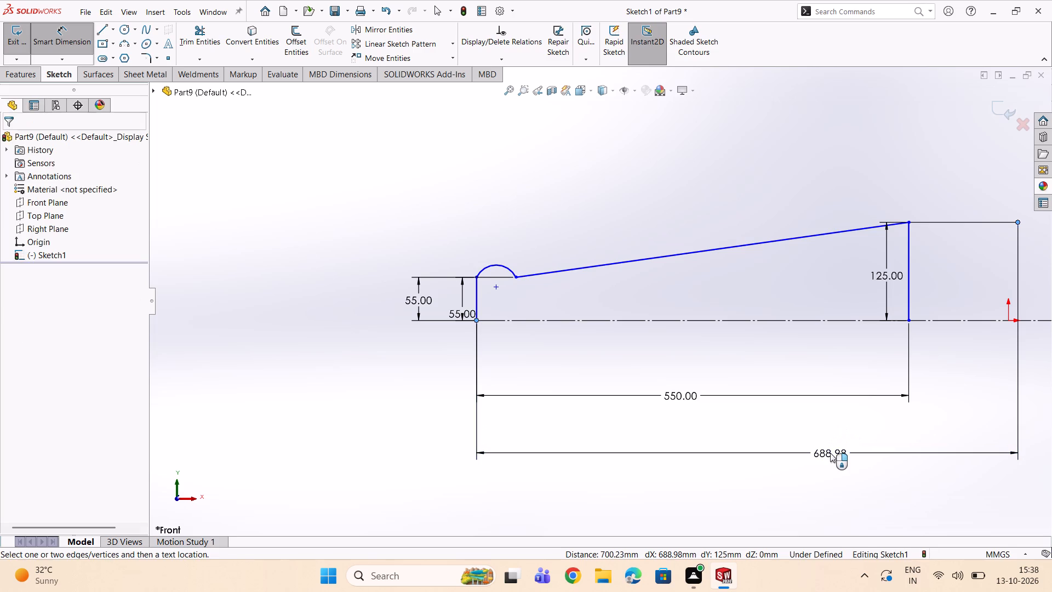
text(750)
key(Return)
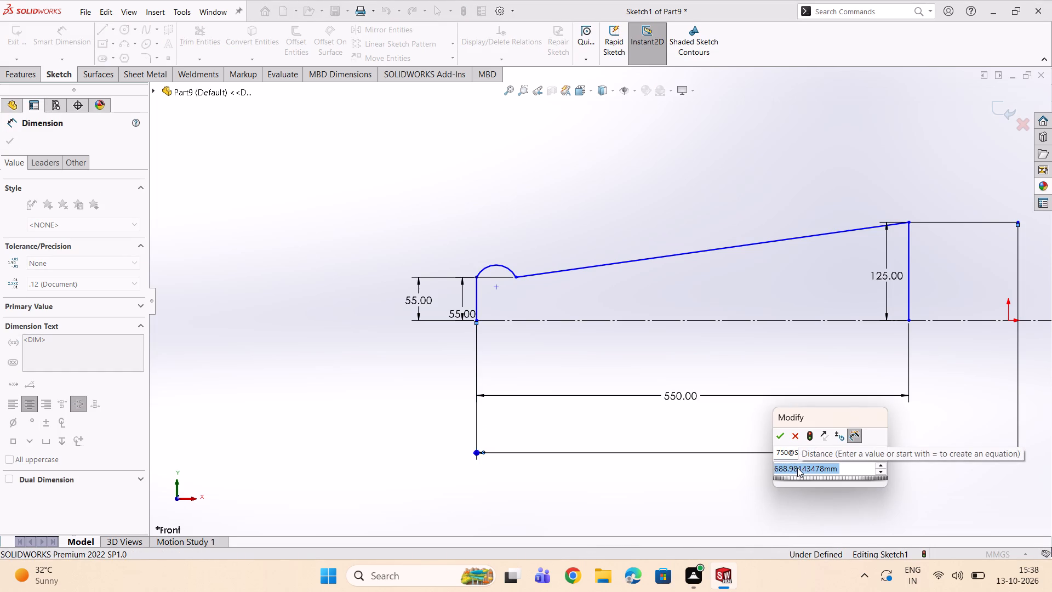
text(750)
key(Return)
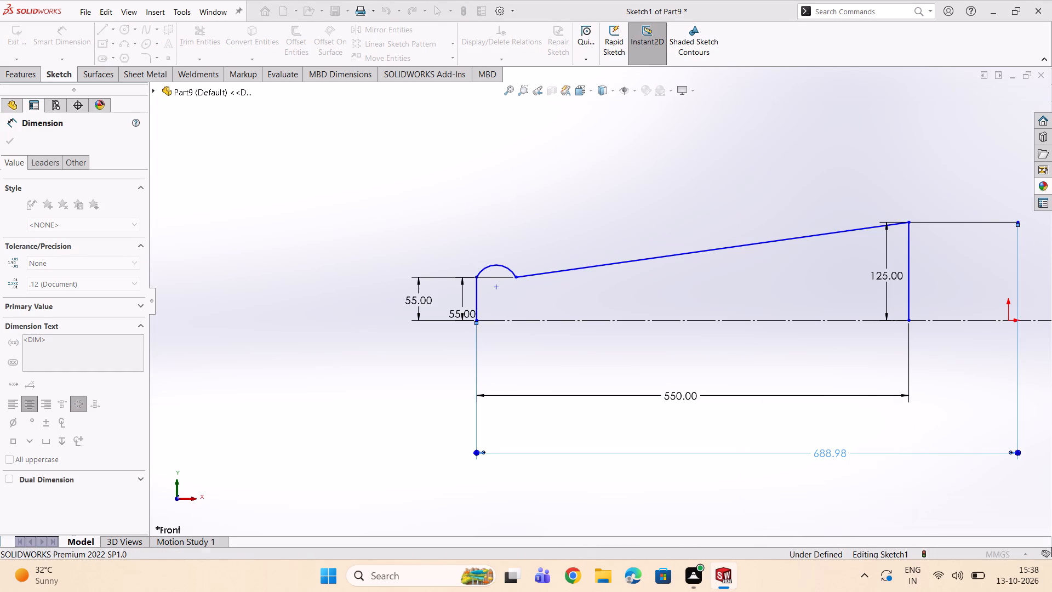
Trim away the 125 mm vertical line beneath the junction of the sloped and horizontal lines.
scroll(860, 437, up, 4)
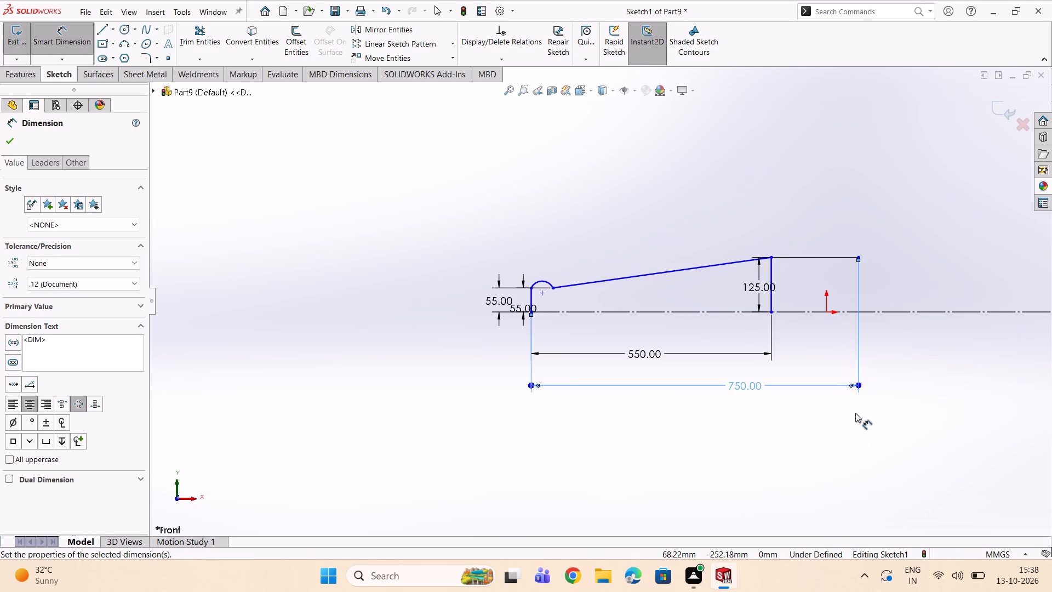
scroll(755, 348, down, 2)
scroll(772, 295, down, 2)
scroll(739, 230, down, 3)
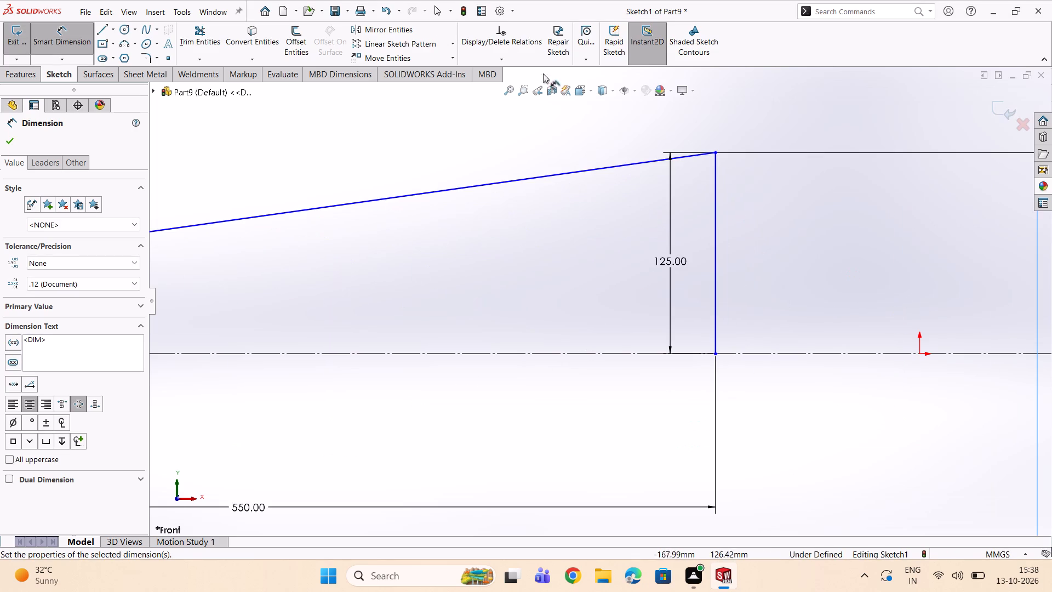
click(190, 40)
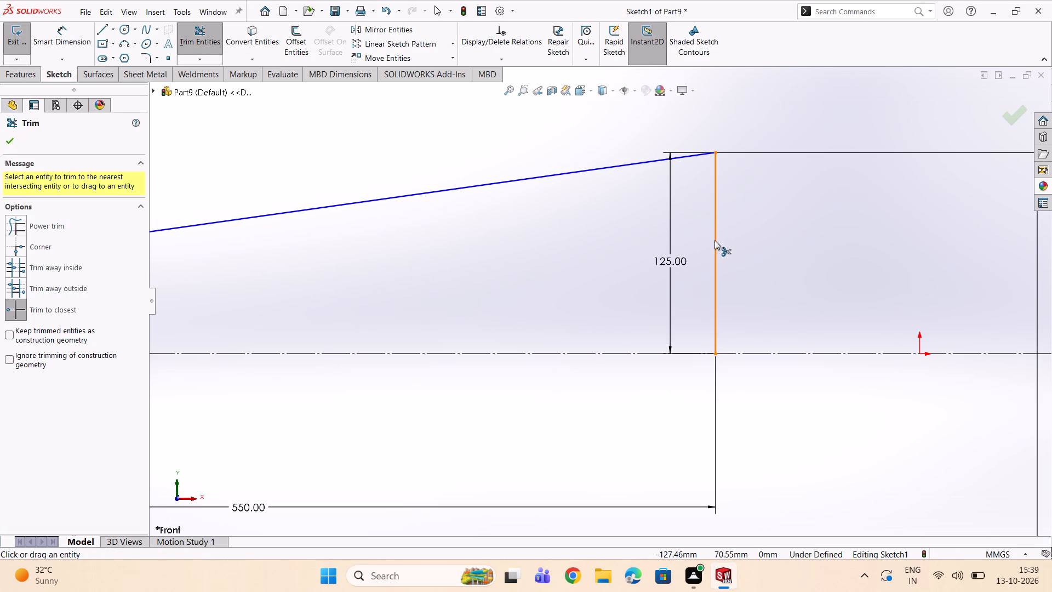
click(714, 240)
scroll(698, 209, up, 3)
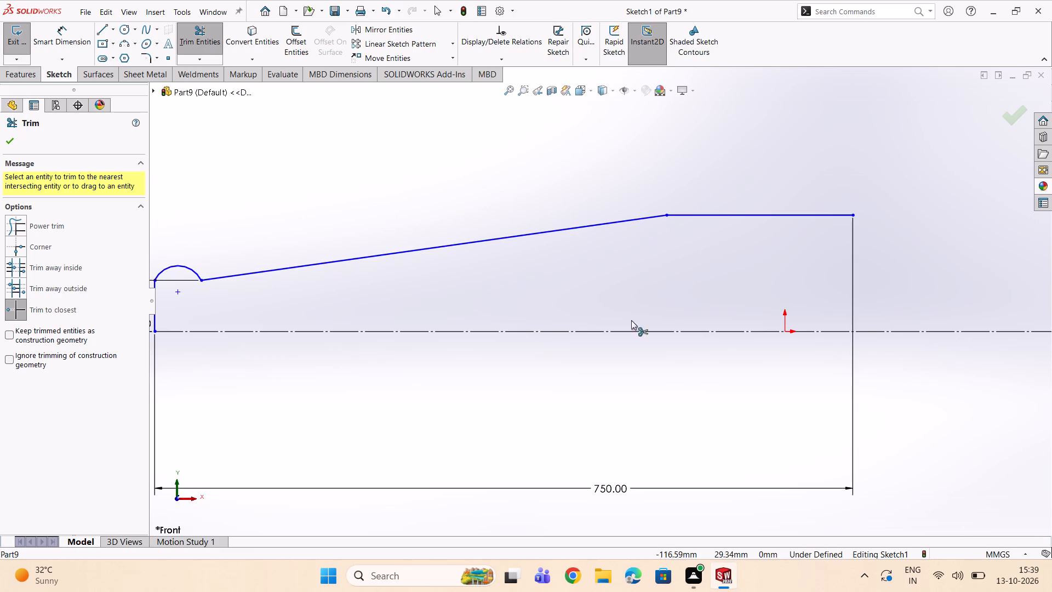
Draw a stepped shoulder from the top horizontal line's free endpoint: about 35 mm vertically down, and a horizontal line about 167 mm outward.
scroll(547, 315, up, 2)
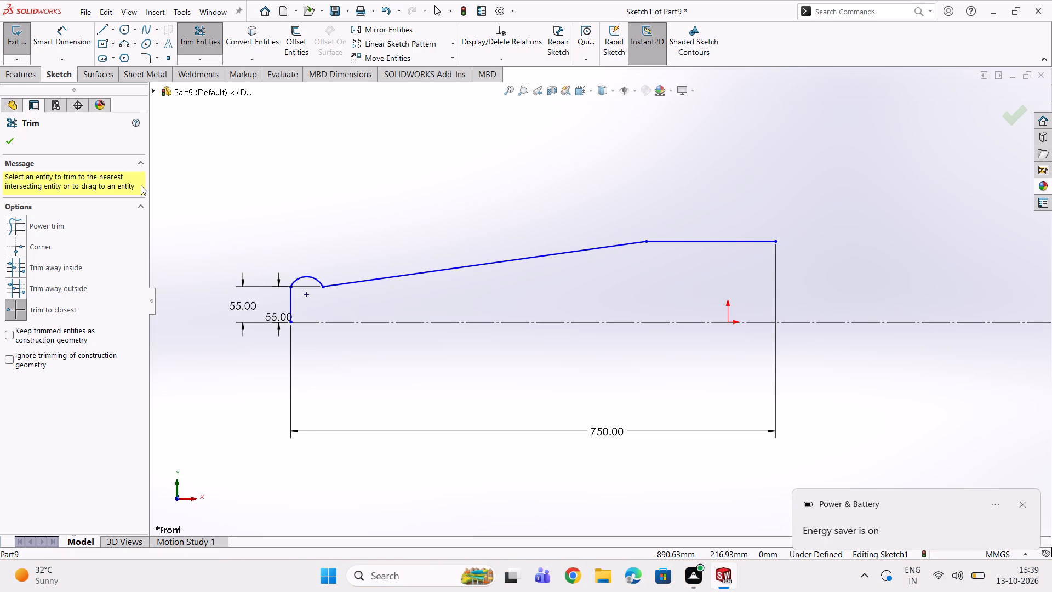
double_click(105, 32)
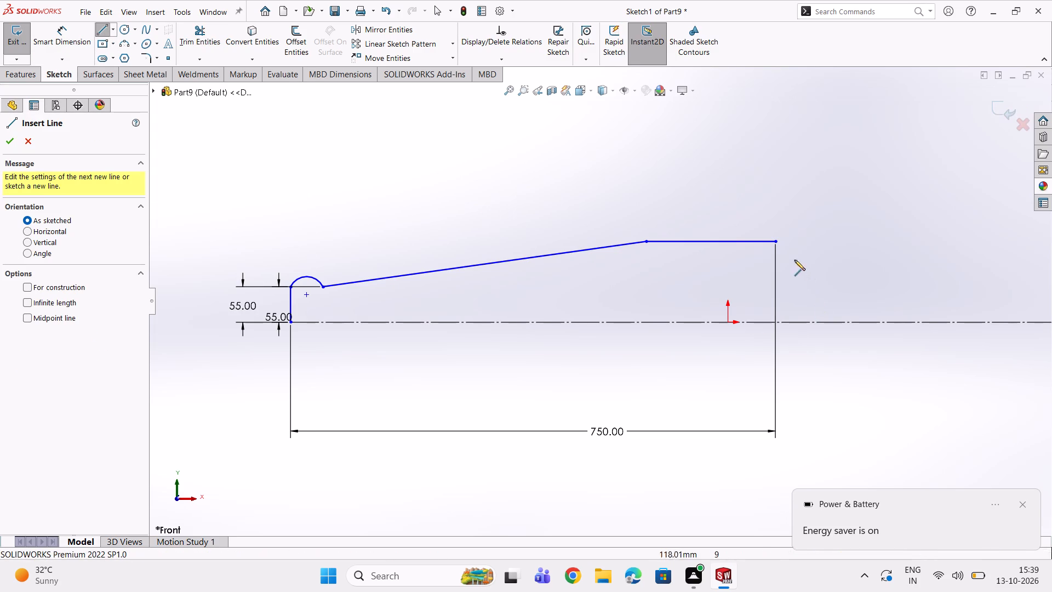
click(776, 242)
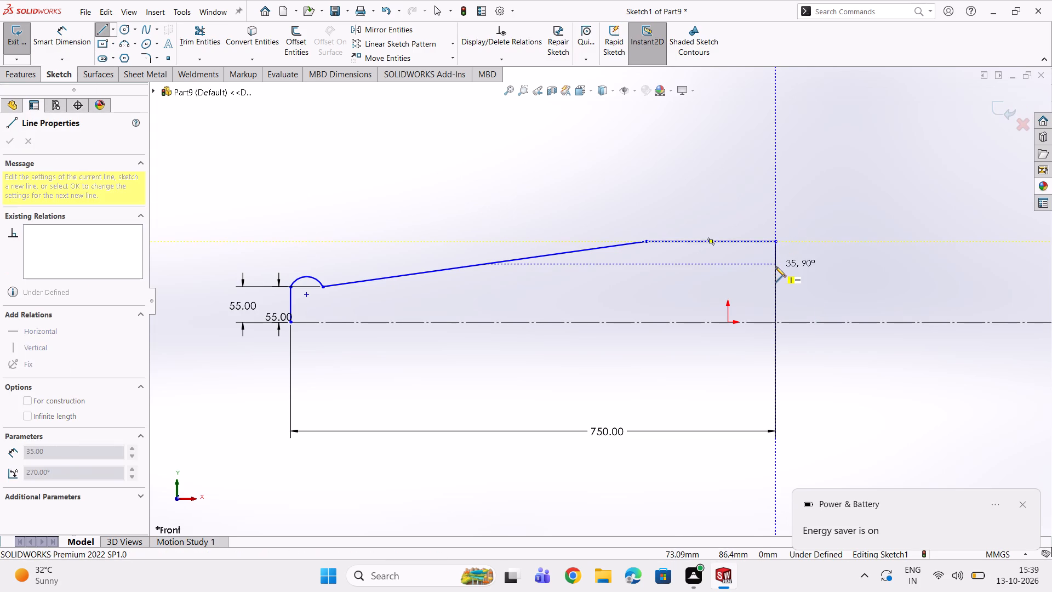
click(775, 266)
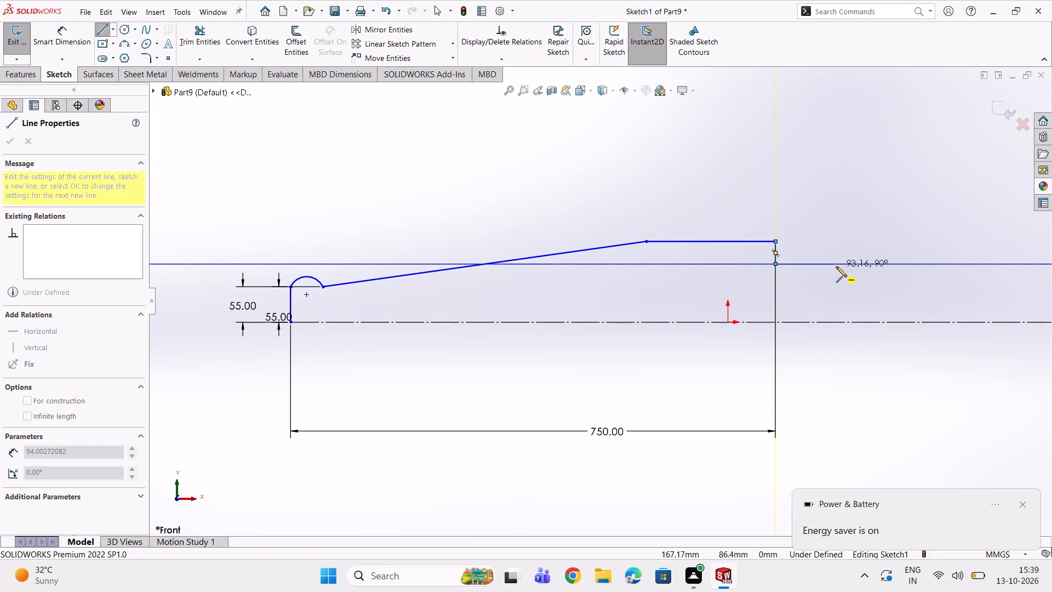
double_click(854, 267)
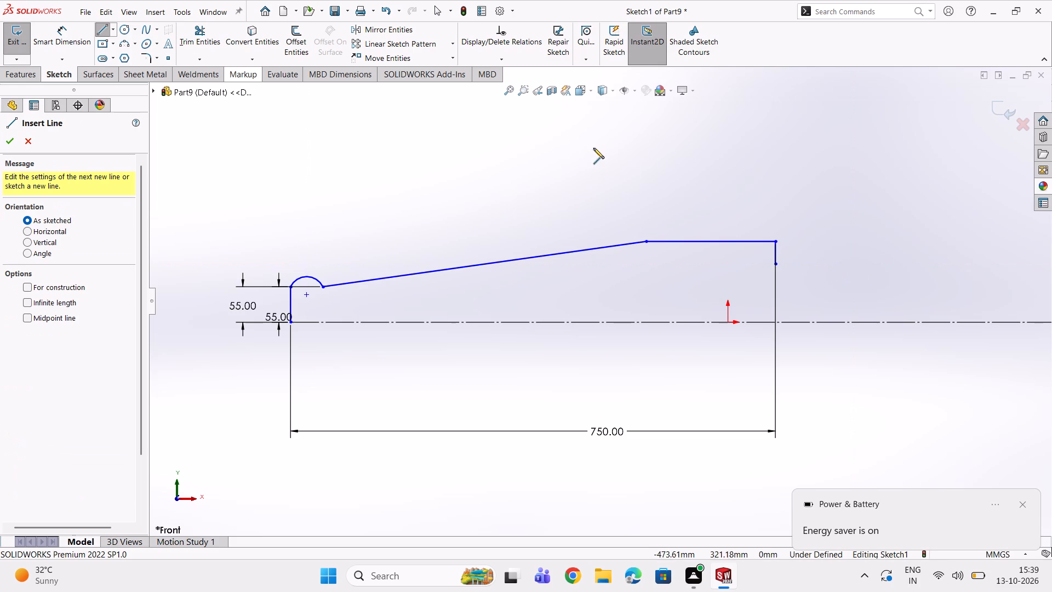
click(777, 265)
click(883, 266)
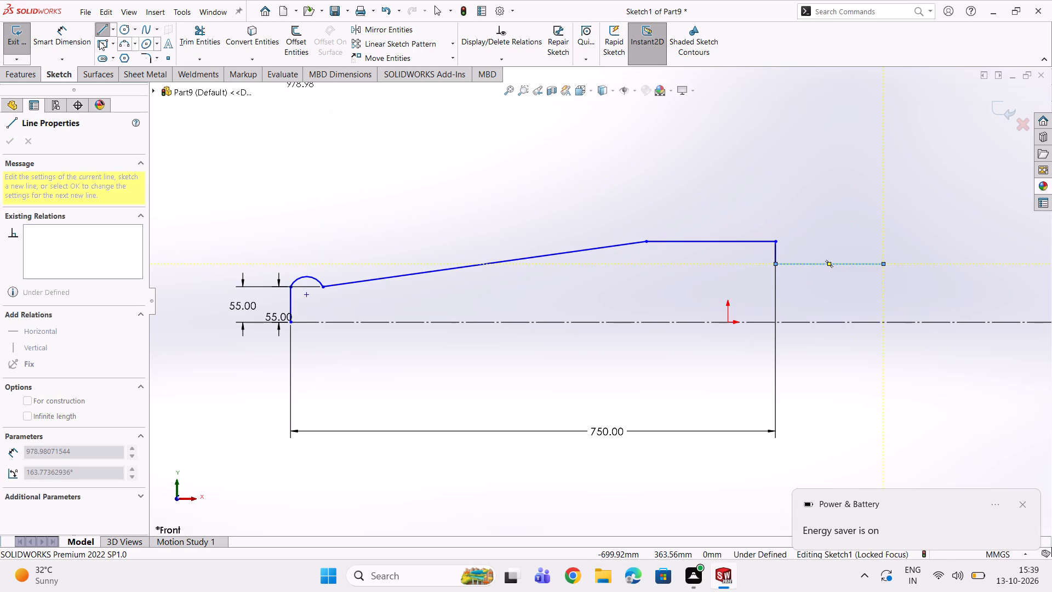
Dimension the height of the shoulder's horizontal line above the centerline as 100 mm.
click(80, 35)
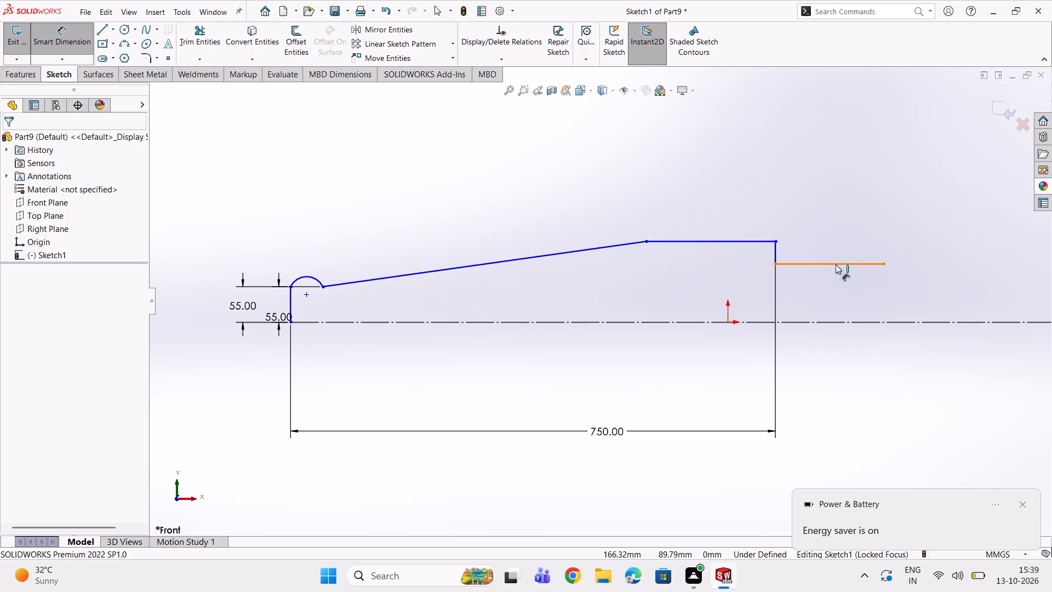
click(836, 264)
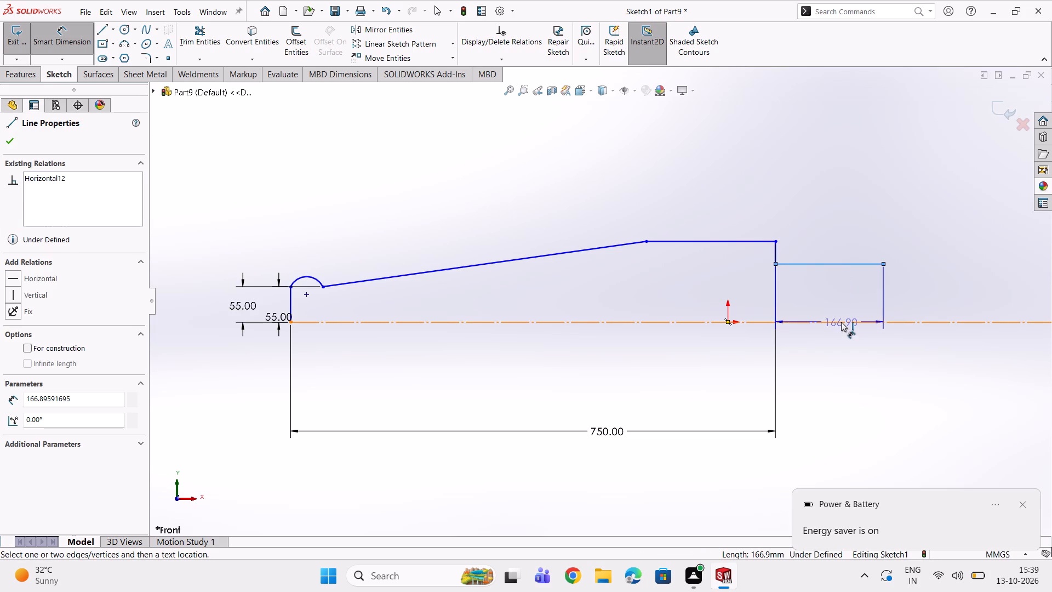
click(841, 322)
click(844, 297)
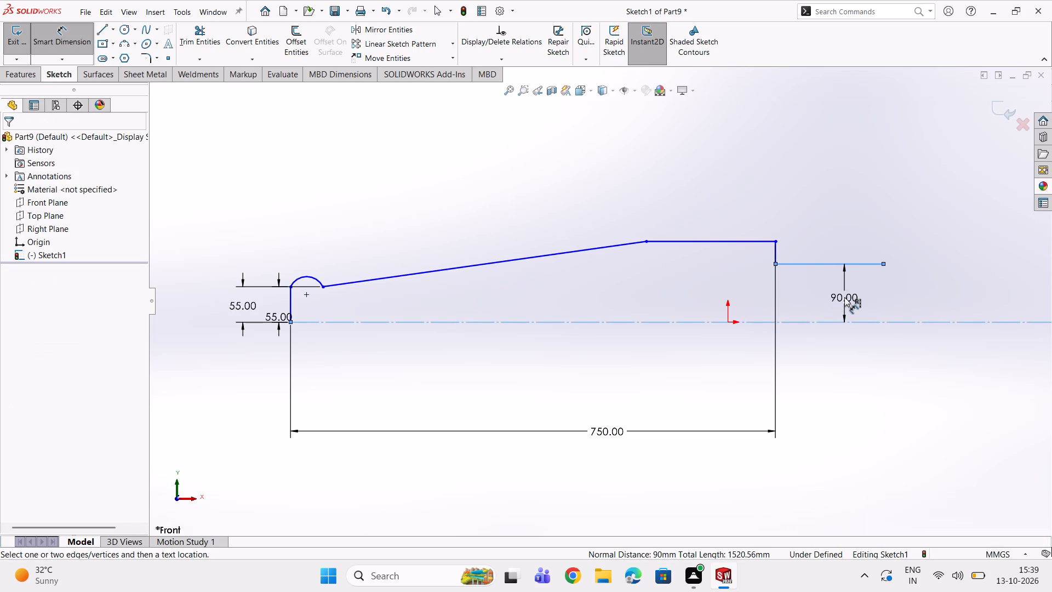
text(110)
key(BackSpace)
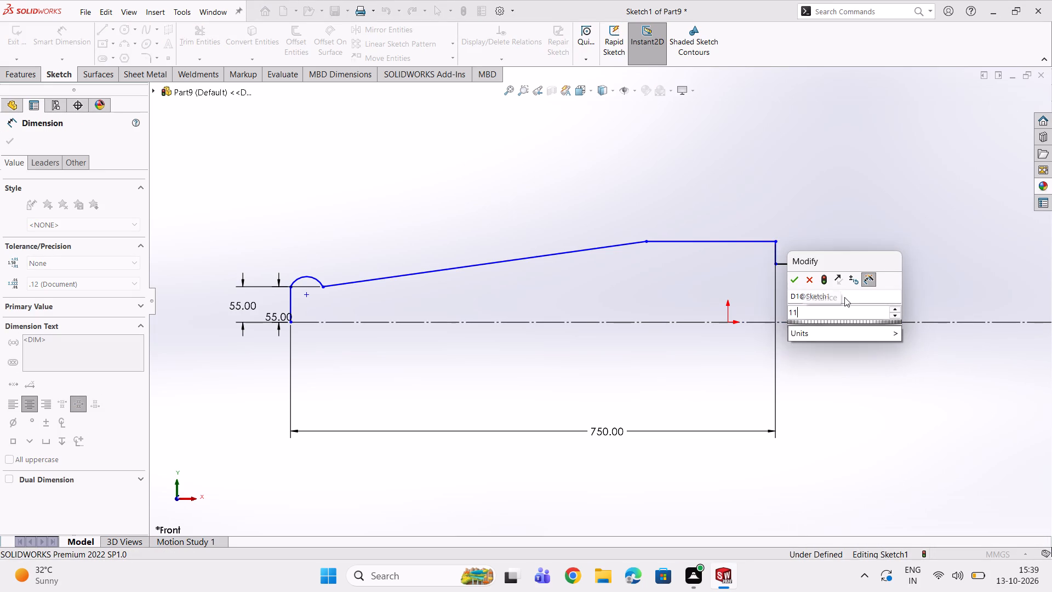
key(BackSpace)
text(00)
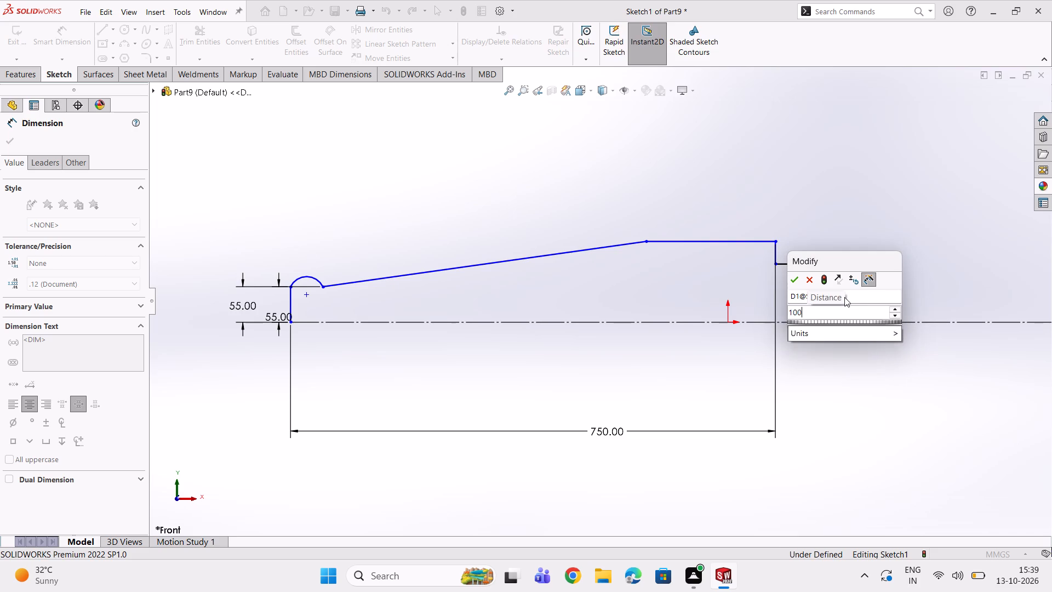
key(Return)
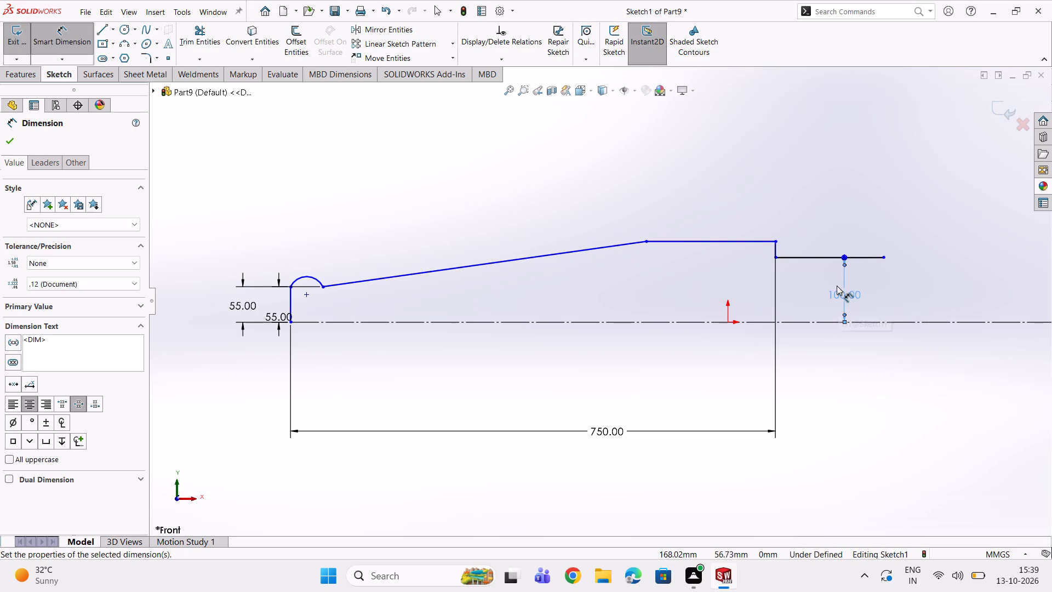
Dimension the overall horizontal distance from the arc-topped end's bottom endpoint to the shoulder line's free endpoint as 880 mm.
click(883, 255)
click(289, 322)
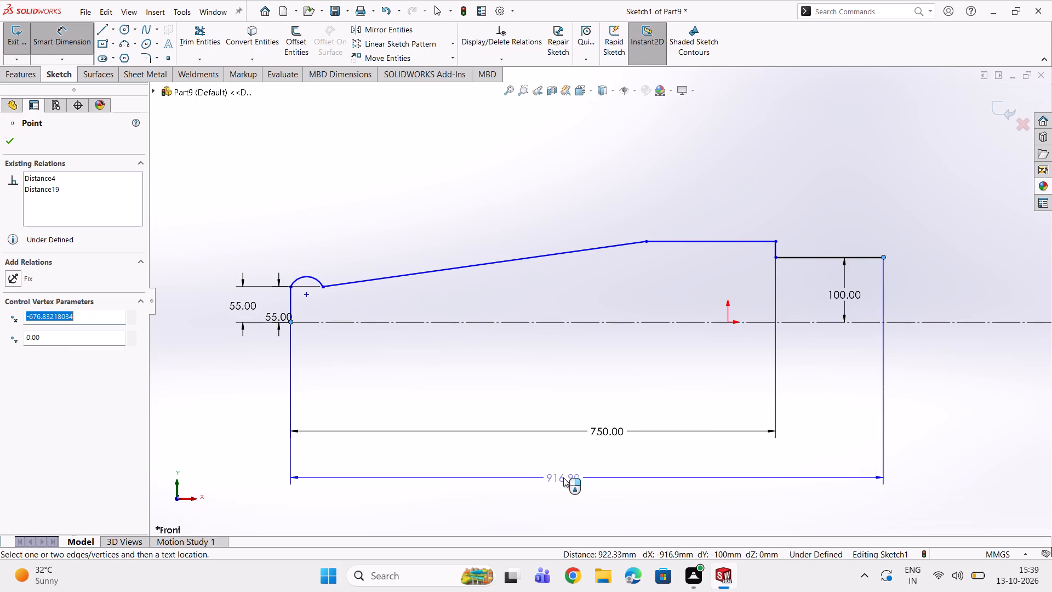
double_click(563, 477)
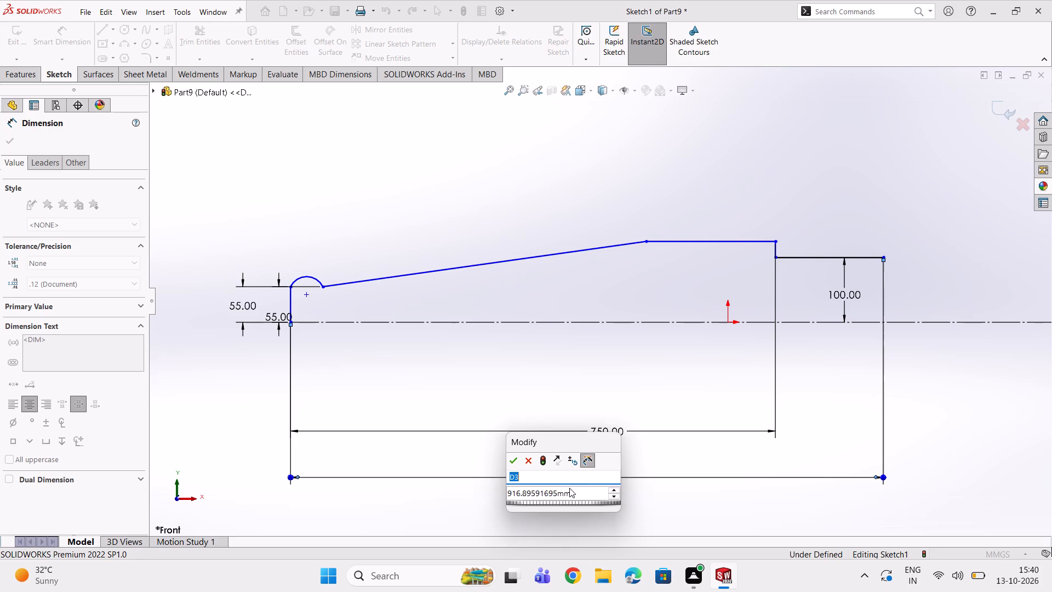
click(580, 494)
click(580, 494)
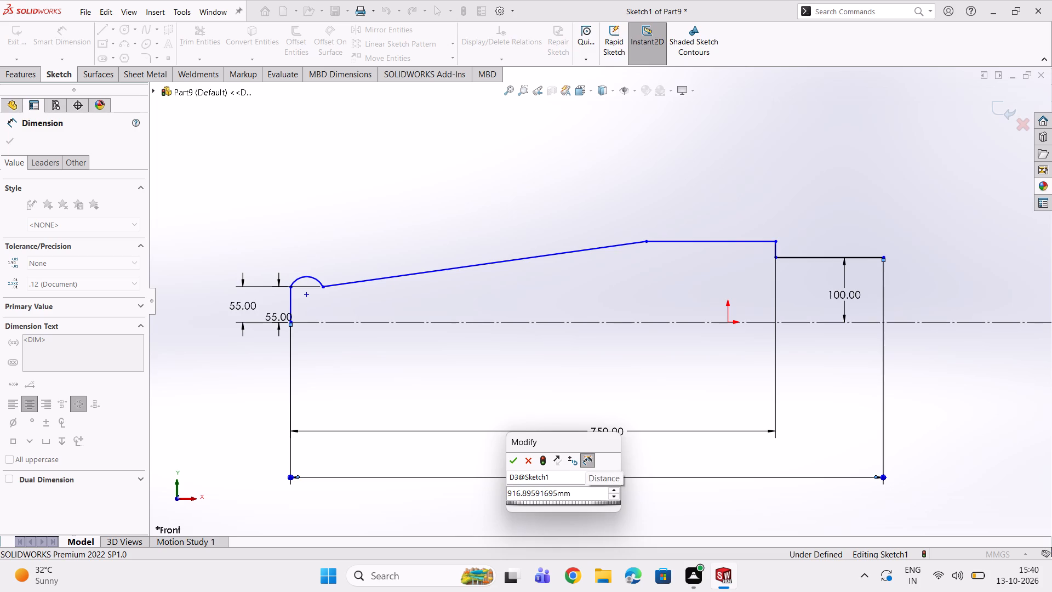
triple_click(581, 494)
click(581, 494)
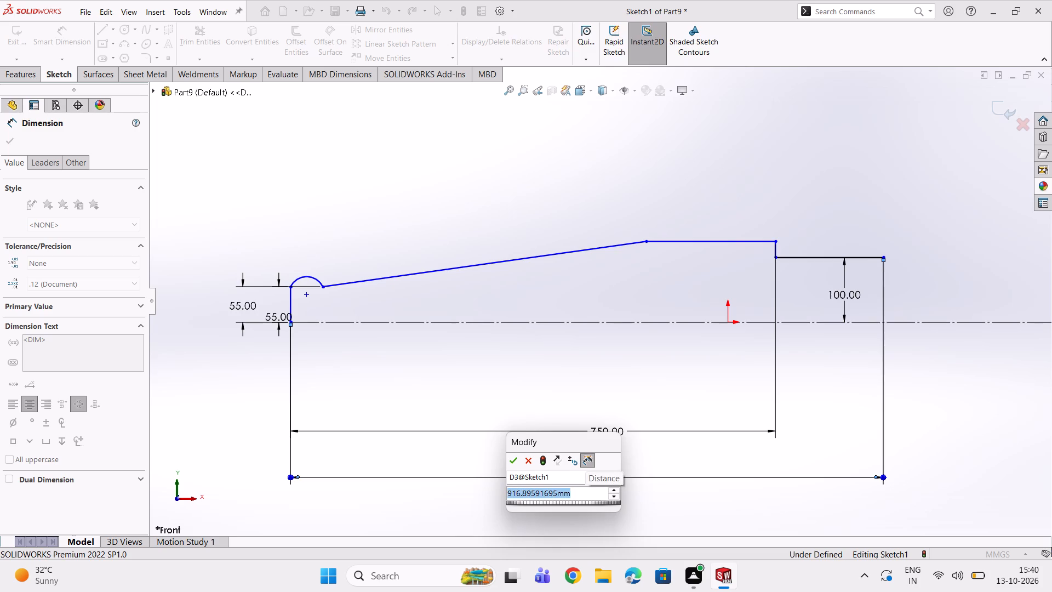
text(880)
key(Return)
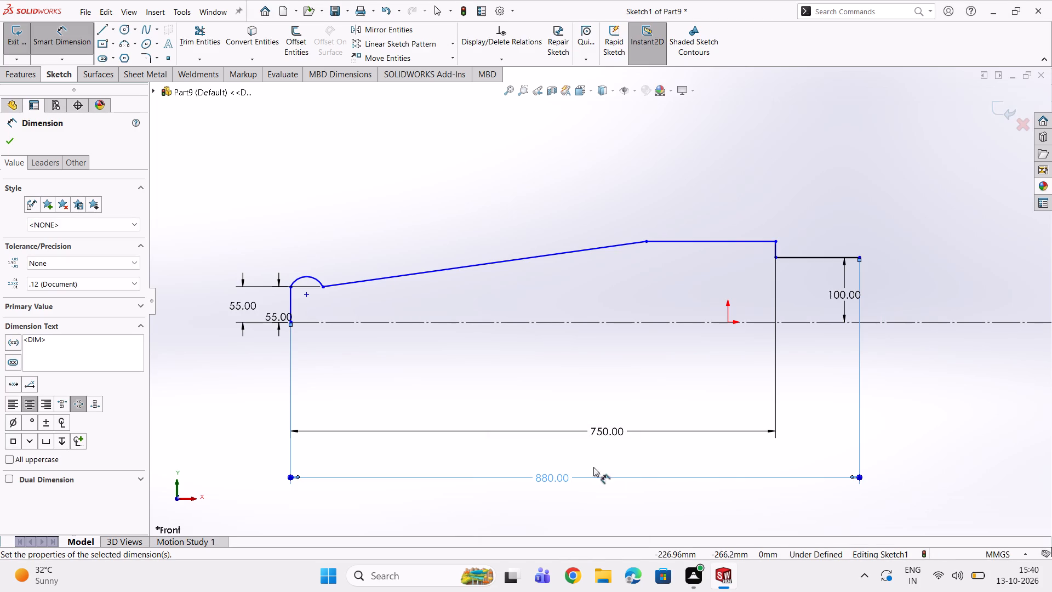
Draw an upward-bulging three-point arc from the shoulder line's free endpoint, with a chord of about 50 mm and radius of about 27 mm.
click(124, 42)
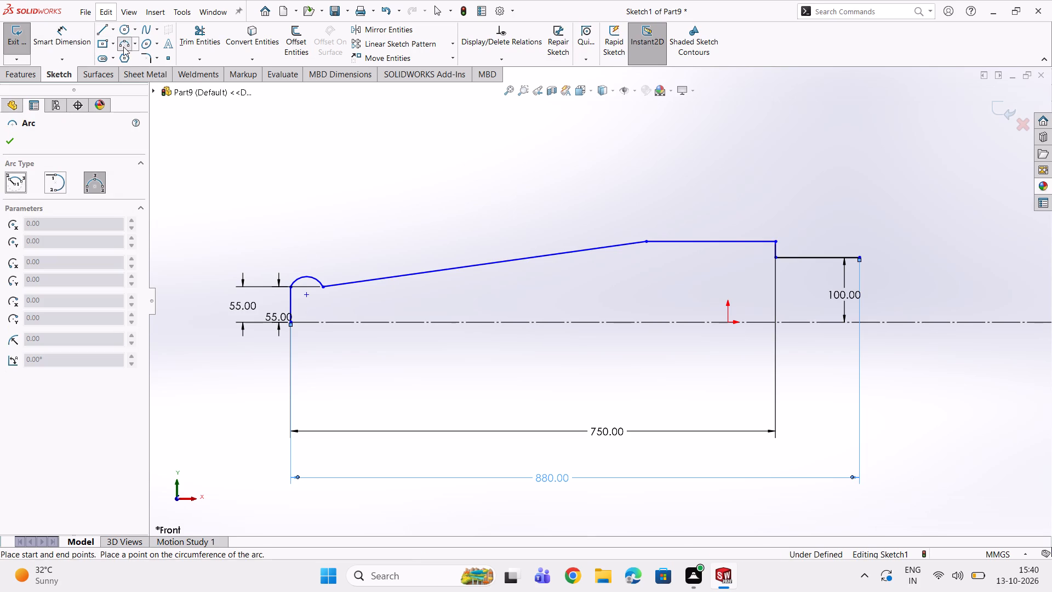
click(860, 257)
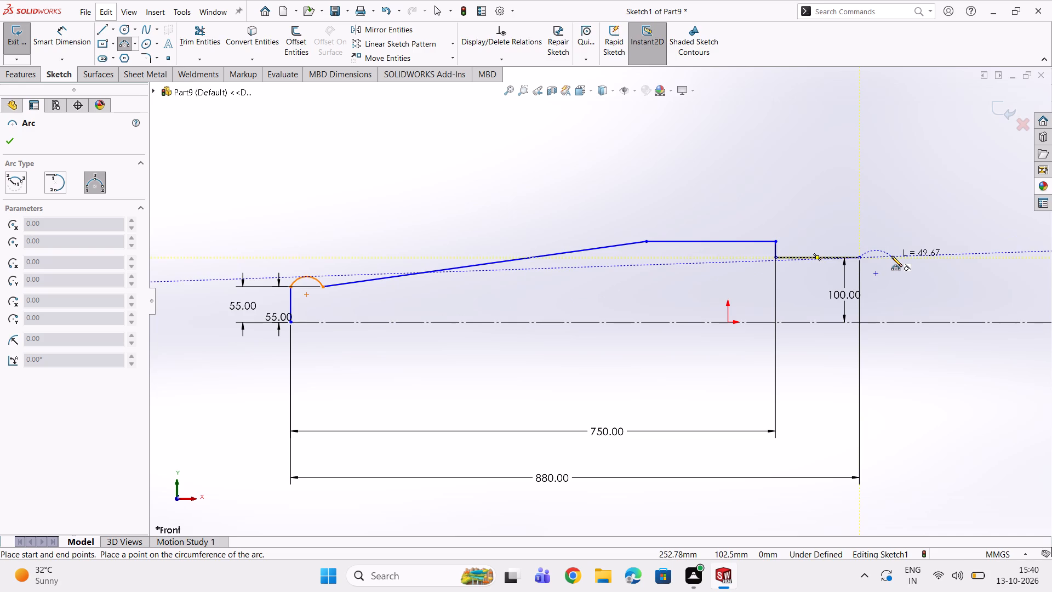
click(891, 256)
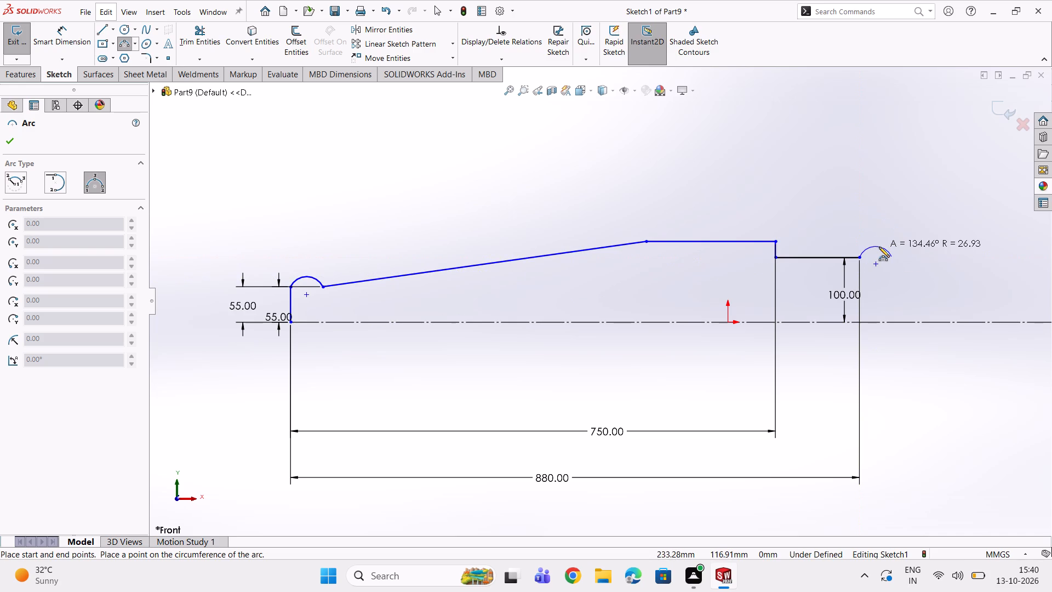
click(879, 247)
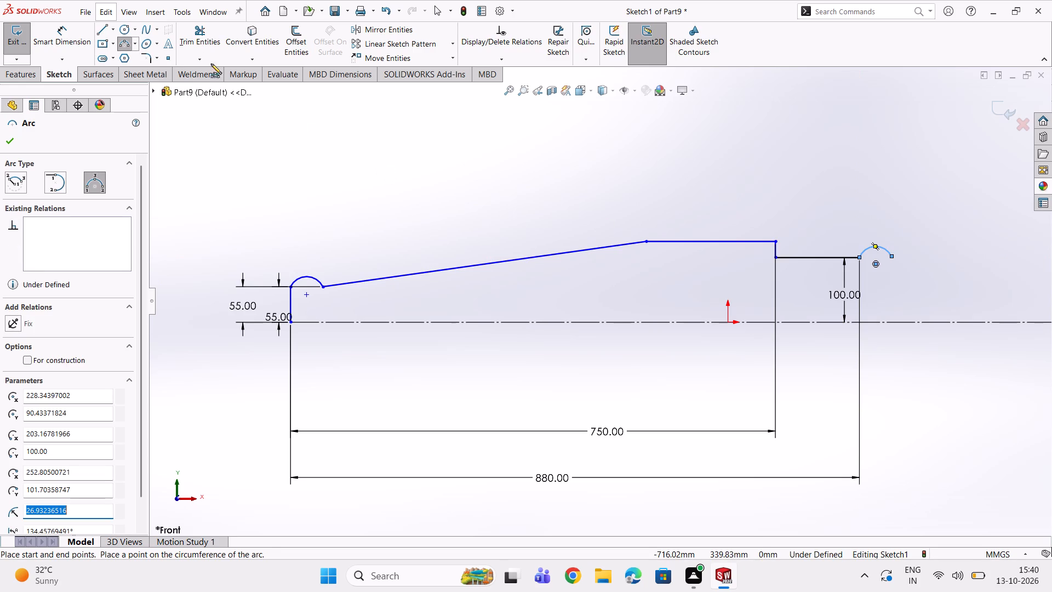
Dimension the radius of the new arc at the shoulder line's end as 830 mm.
click(78, 33)
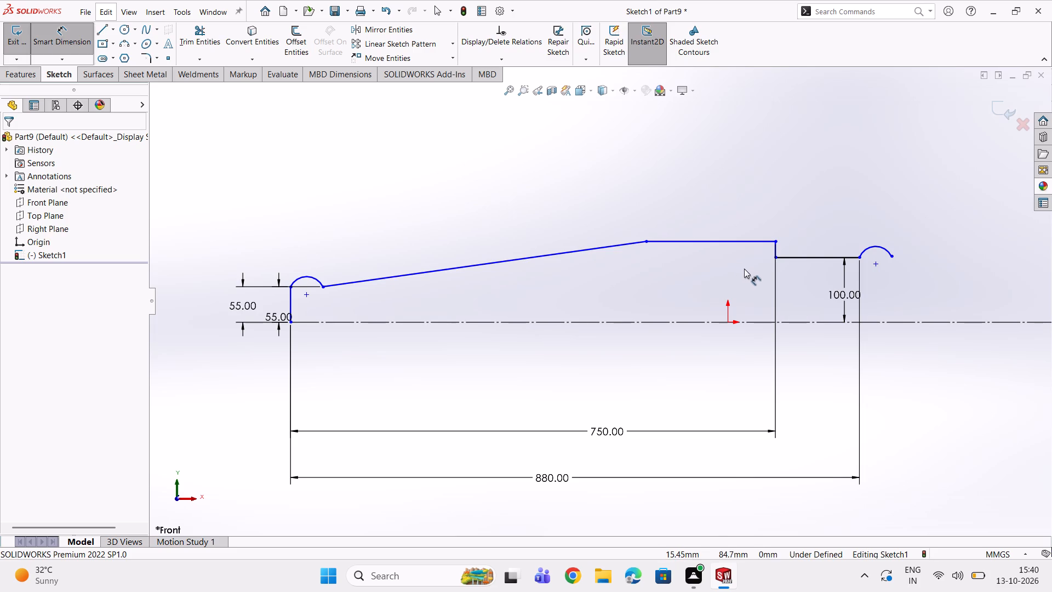
click(868, 247)
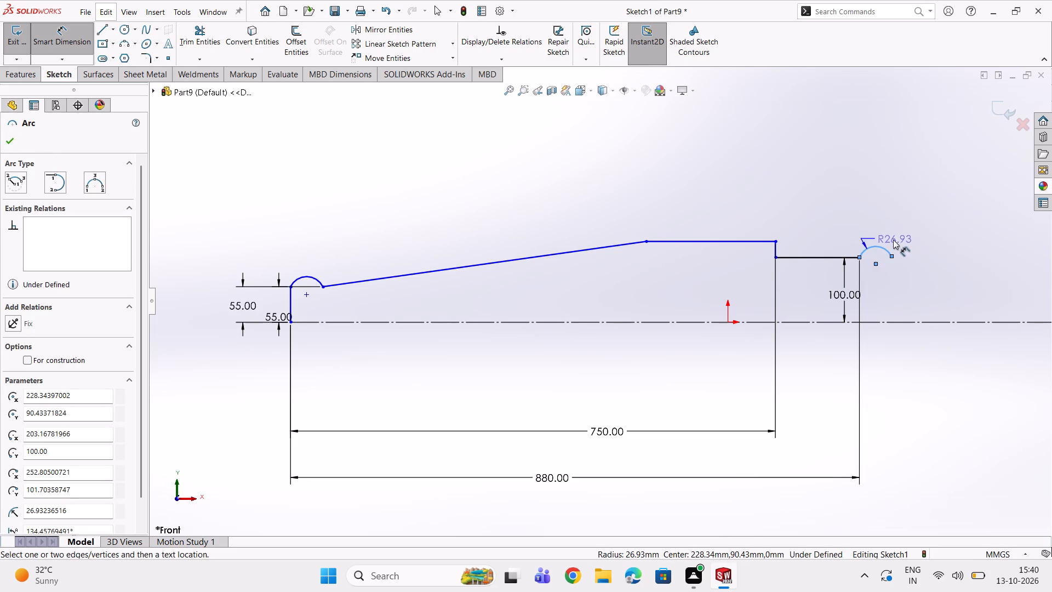
double_click(917, 221)
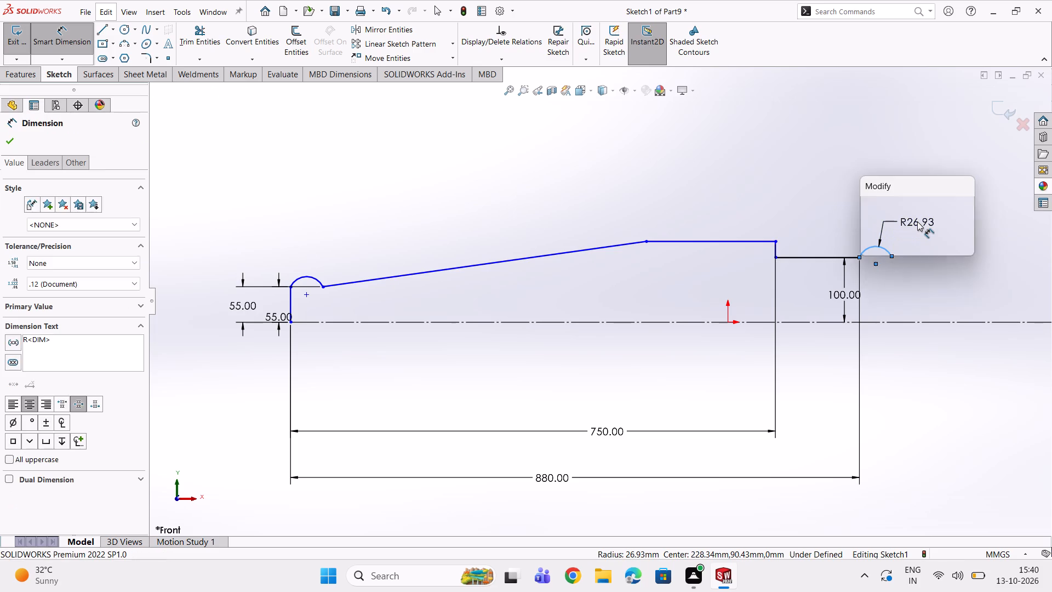
click(925, 237)
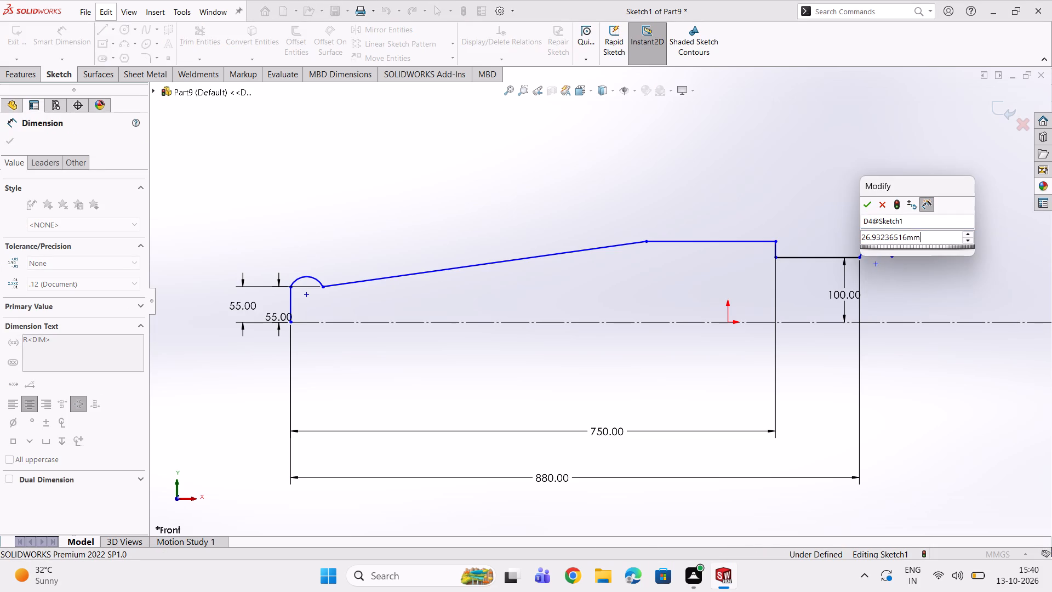
click(923, 238)
triple_click(923, 238)
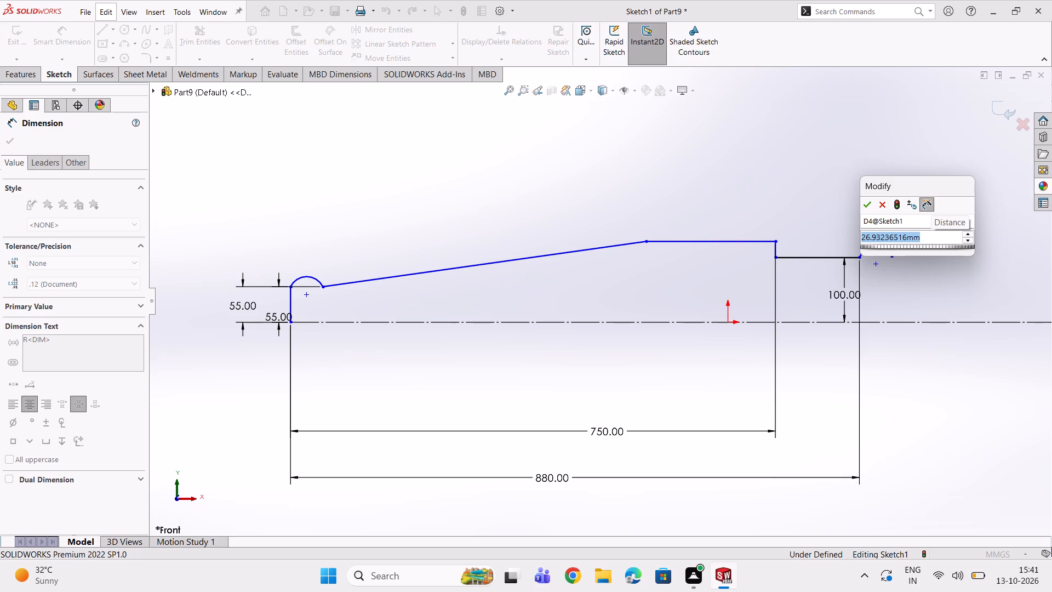
triple_click(543, 477)
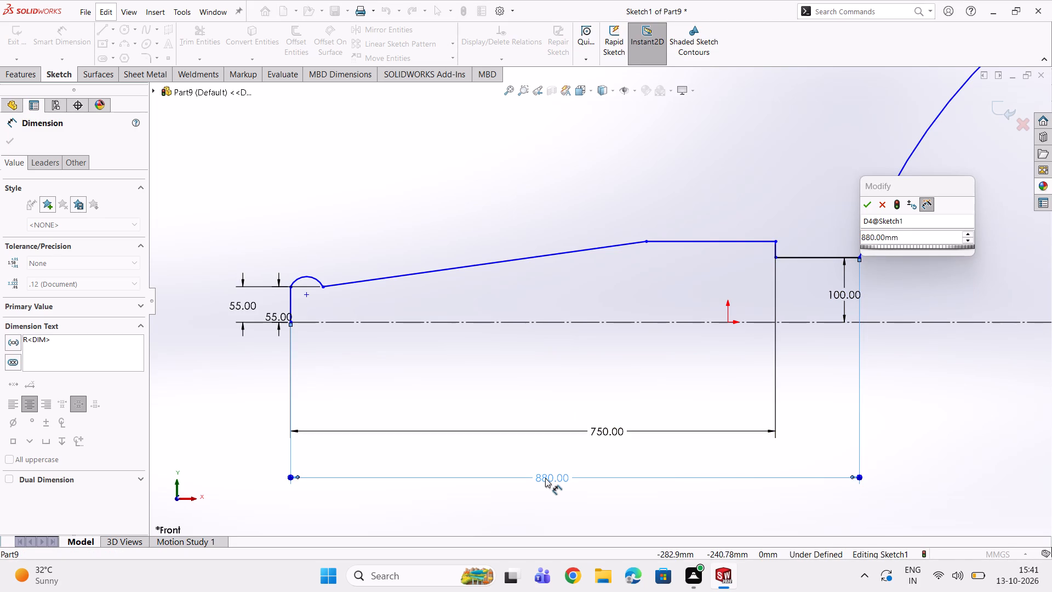
click(551, 478)
click(541, 482)
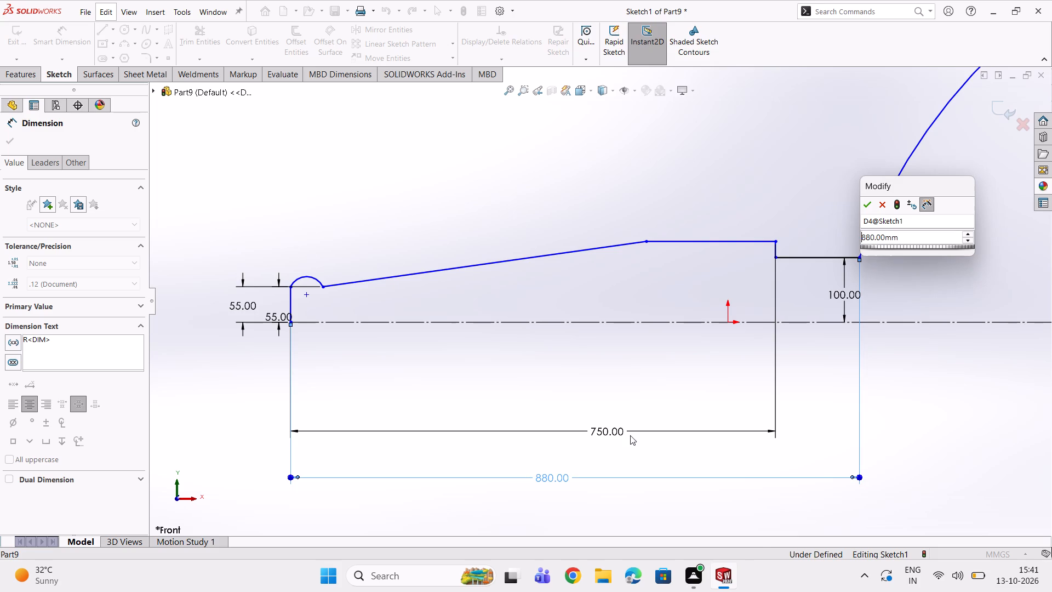
click(925, 233)
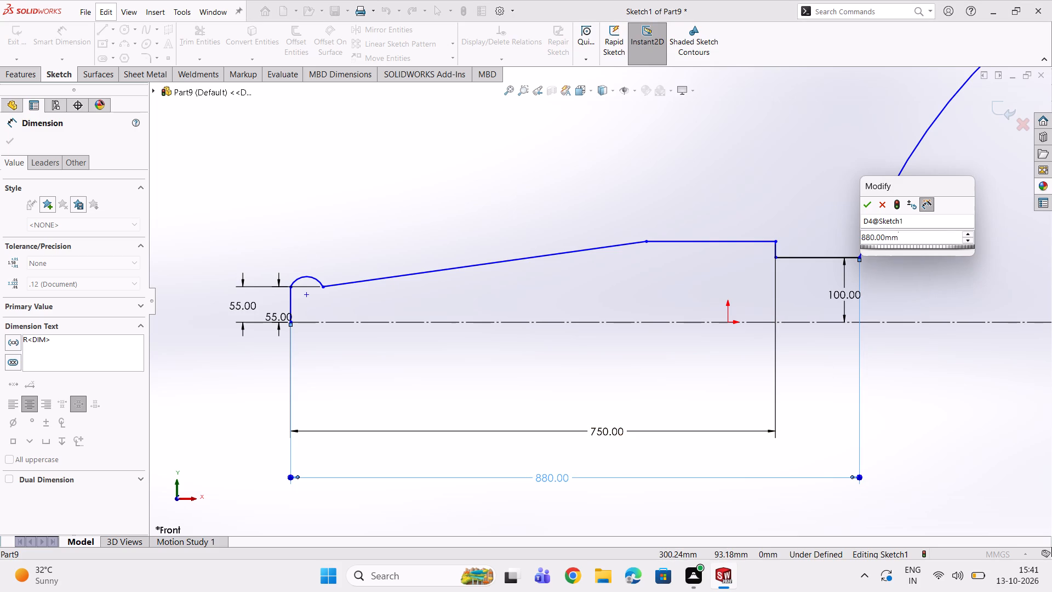
click(922, 241)
double_click(922, 241)
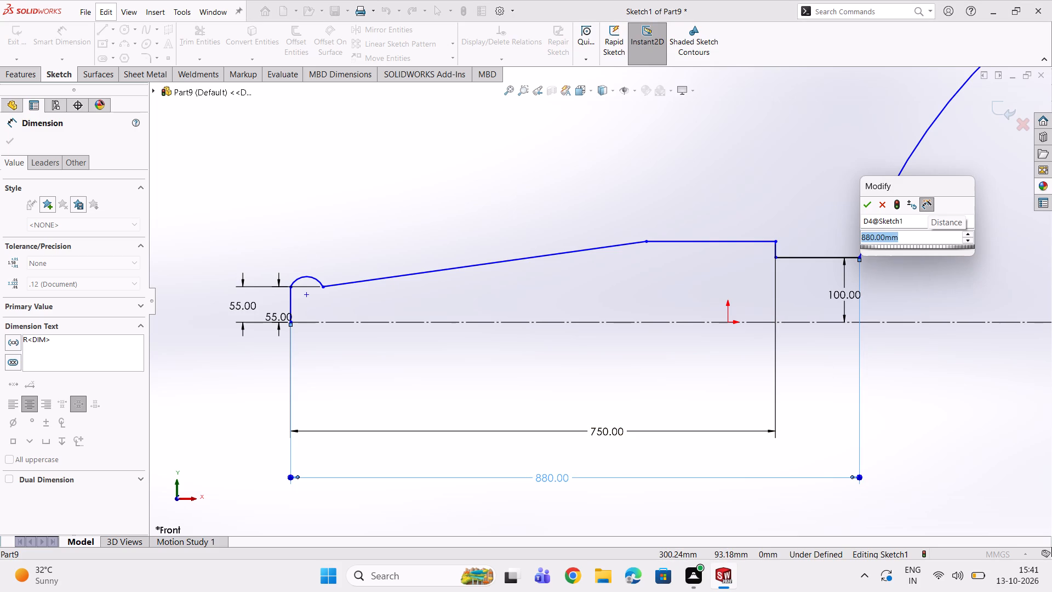
text(830)
key(Return)
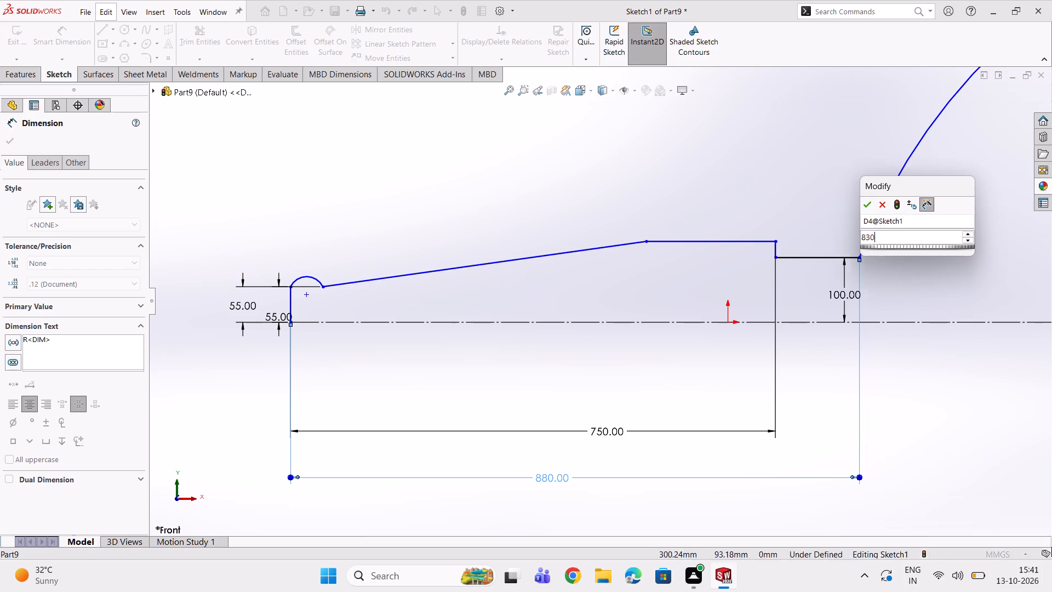
Set the overall horizontal distance from the arc-topped end to the shoulder line's free endpoint to 830 mm.
scroll(893, 254, up, 4)
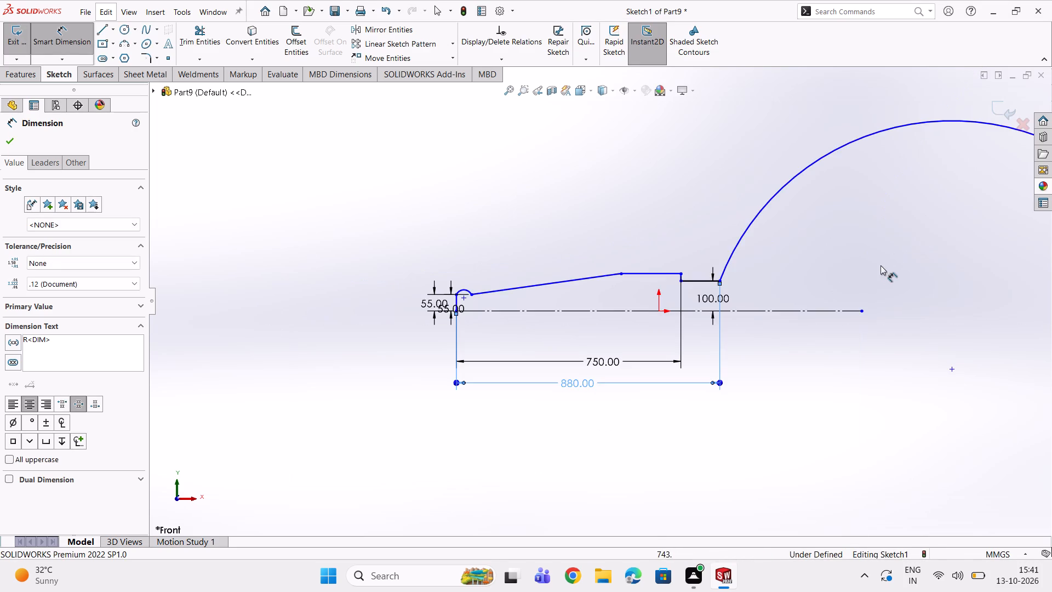
scroll(881, 265, up, 2)
scroll(771, 271, up, 2)
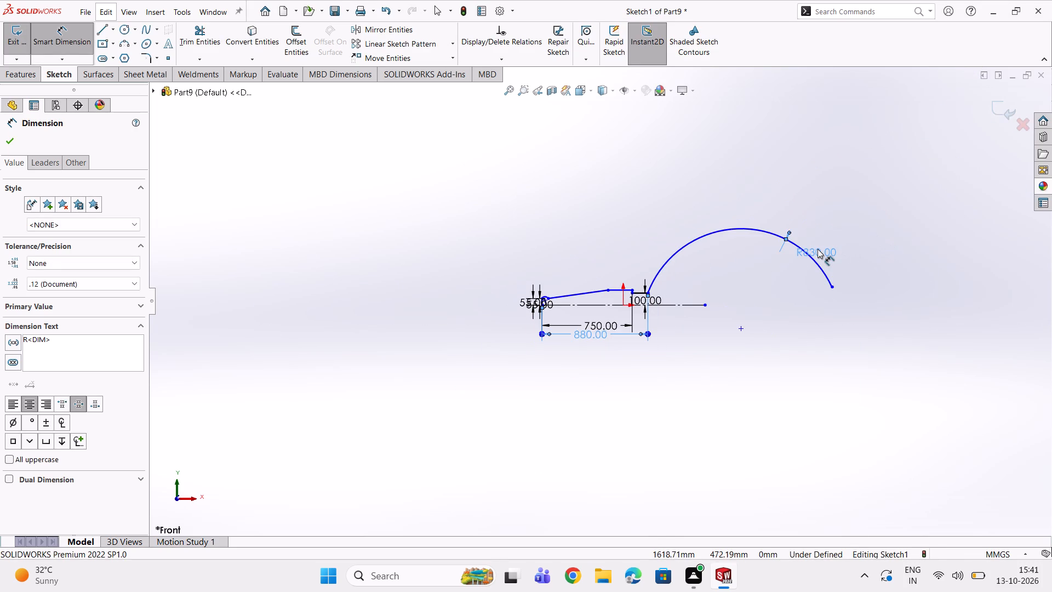
triple_click(597, 332)
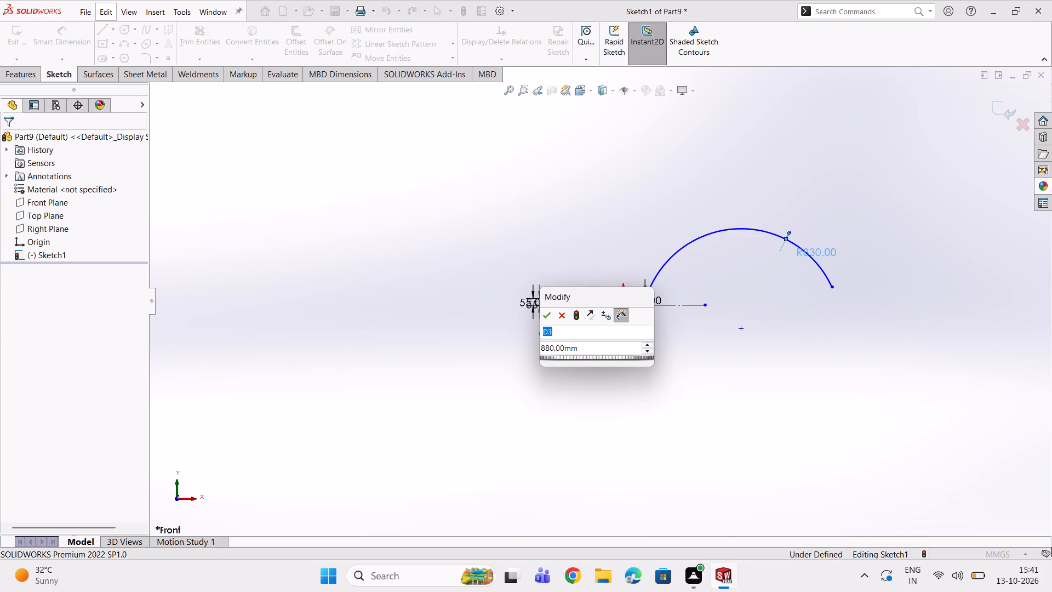
click(593, 340)
triple_click(591, 345)
triple_click(591, 345)
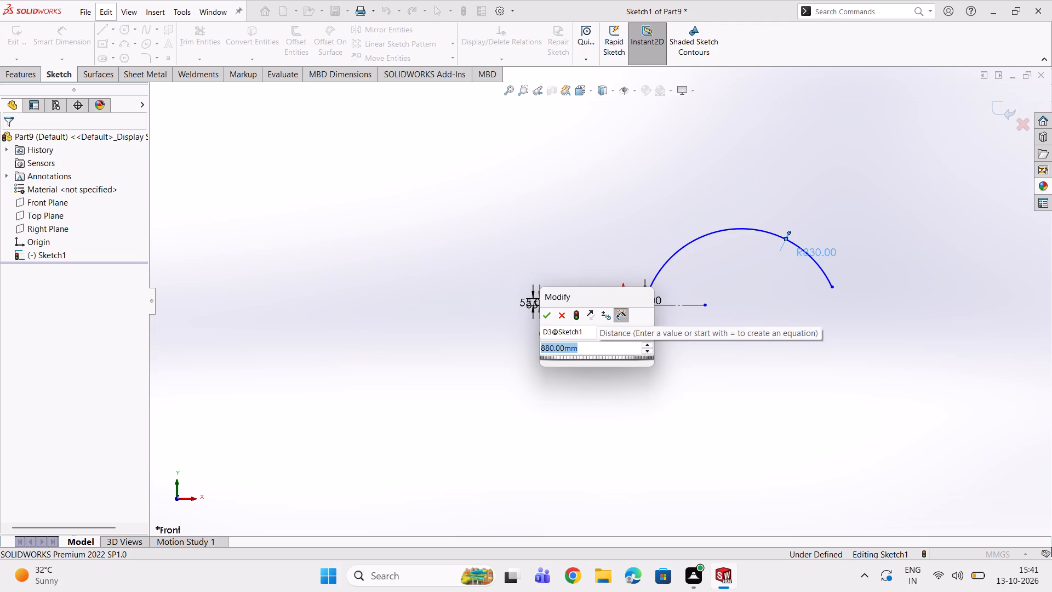
key(8)
text(30)
key(Return)
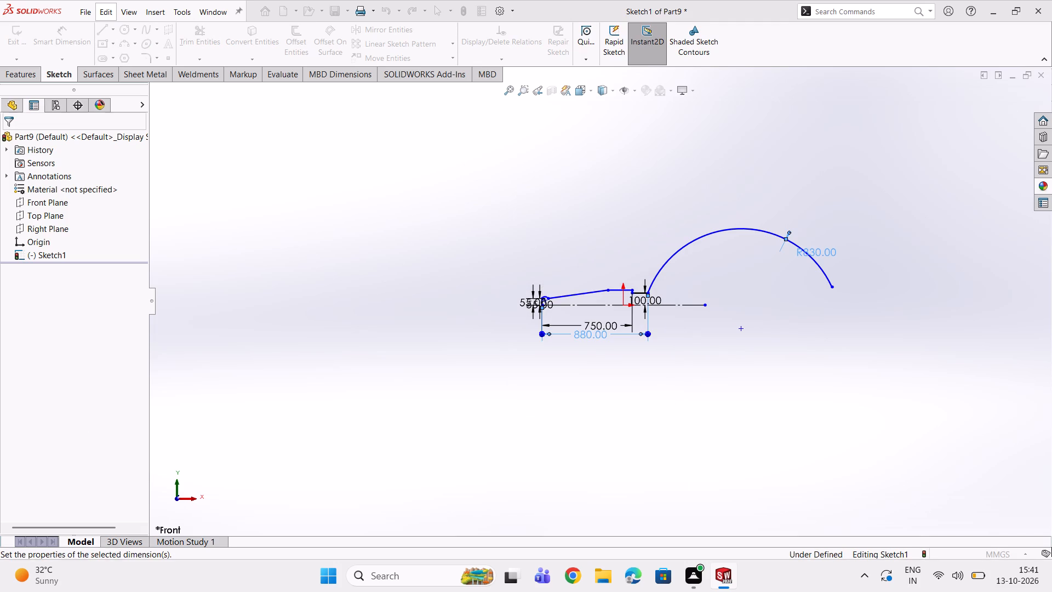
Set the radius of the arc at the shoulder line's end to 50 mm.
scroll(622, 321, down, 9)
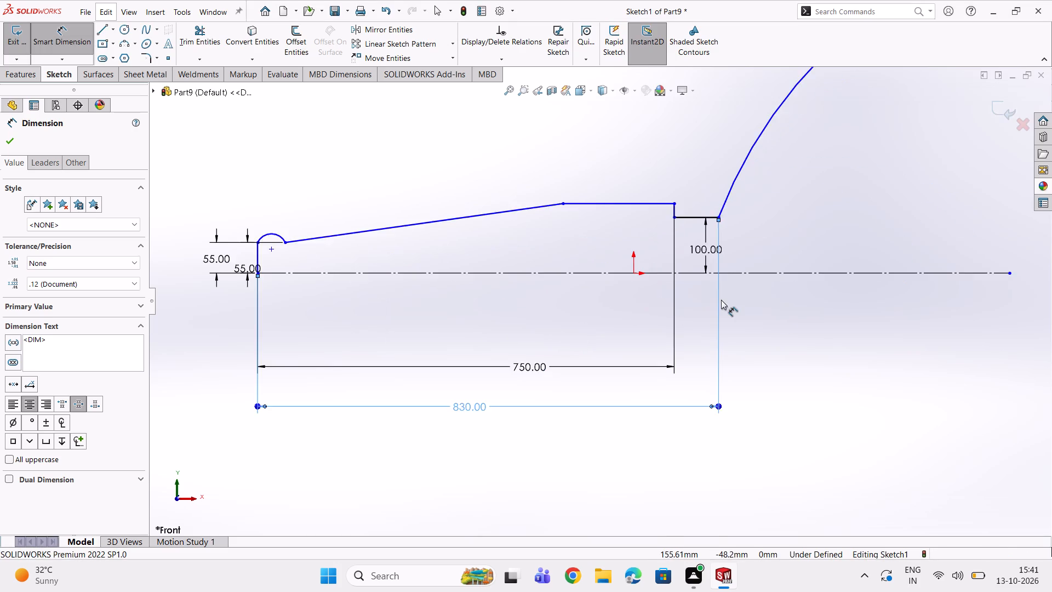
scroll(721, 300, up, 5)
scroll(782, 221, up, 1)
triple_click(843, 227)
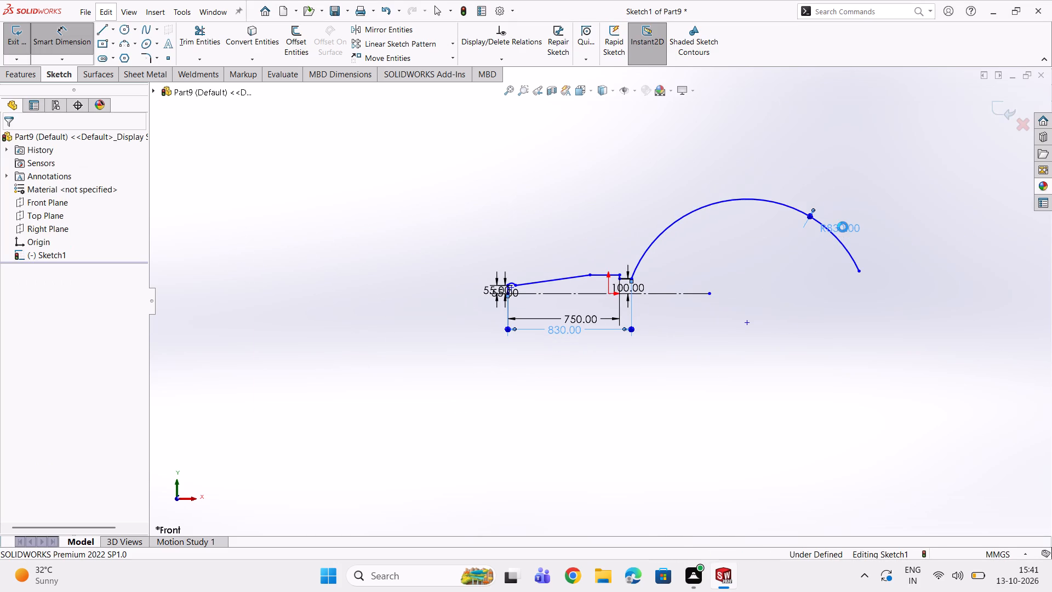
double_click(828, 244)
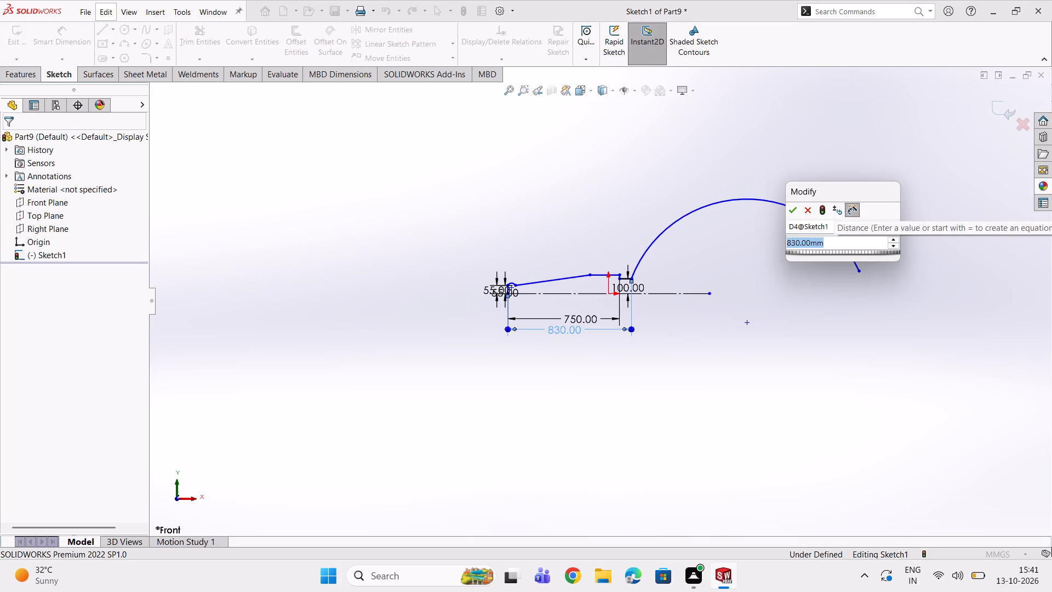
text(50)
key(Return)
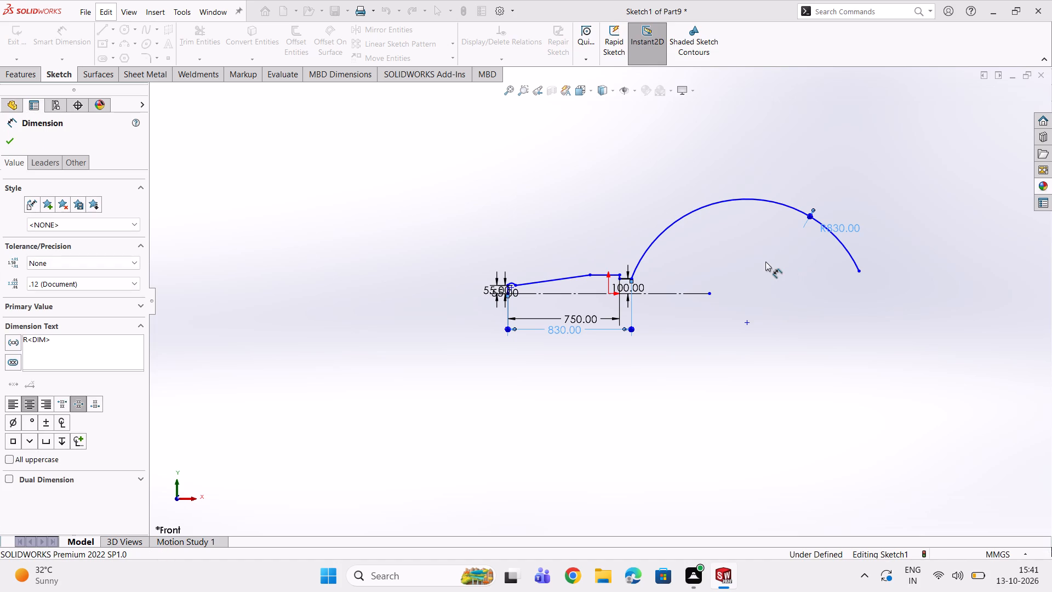
Dimension the horizontal distance between the two endpoints of the arc at the shoulder line's end as 50 mm.
scroll(691, 274, down, 7)
scroll(642, 304, down, 2)
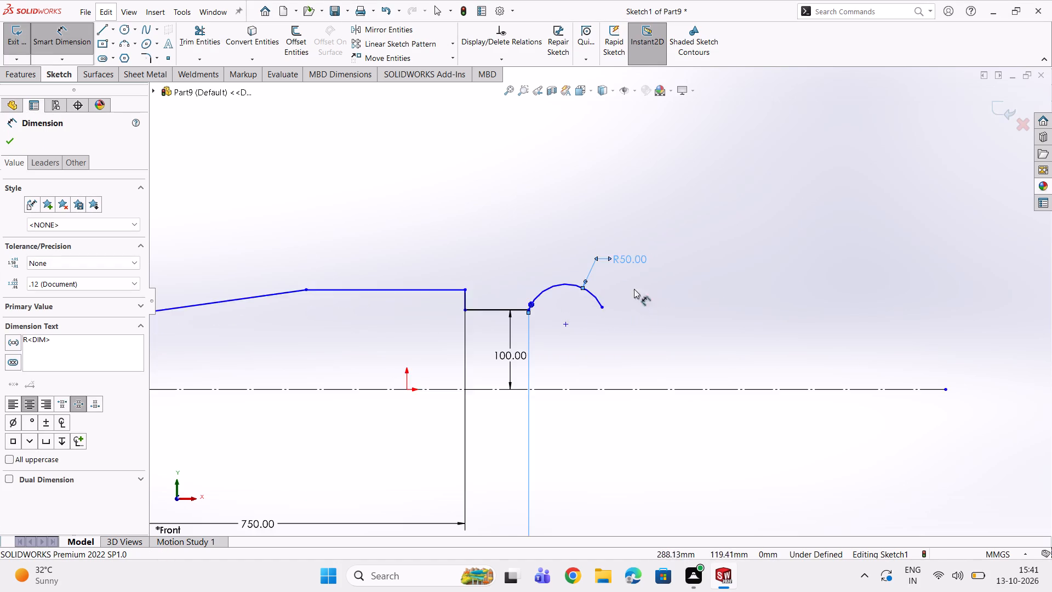
scroll(625, 282, down, 3)
scroll(571, 299, down, 1)
scroll(455, 331, down, 2)
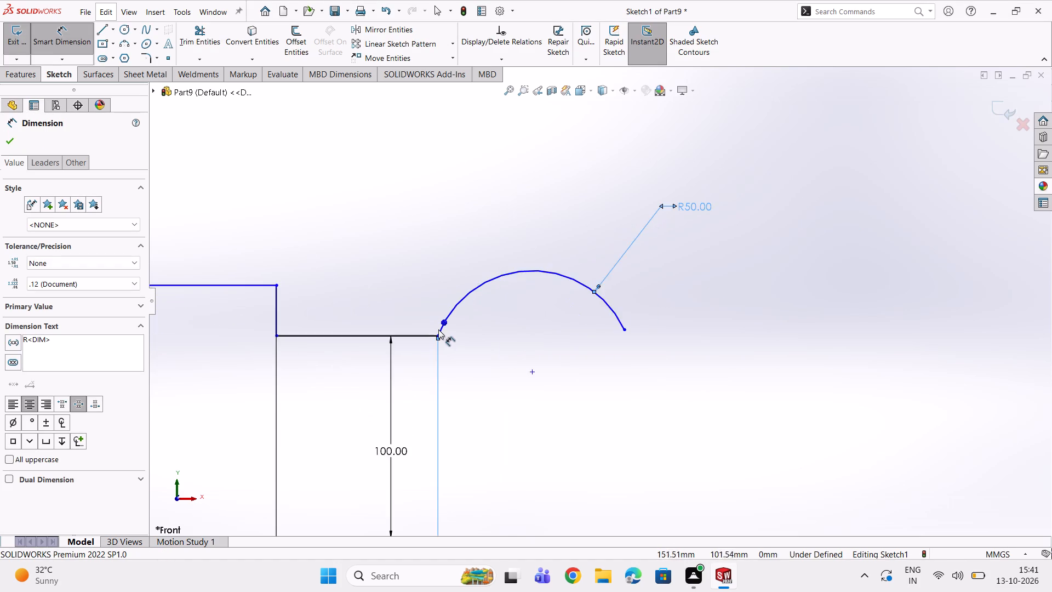
scroll(438, 329, down, 10)
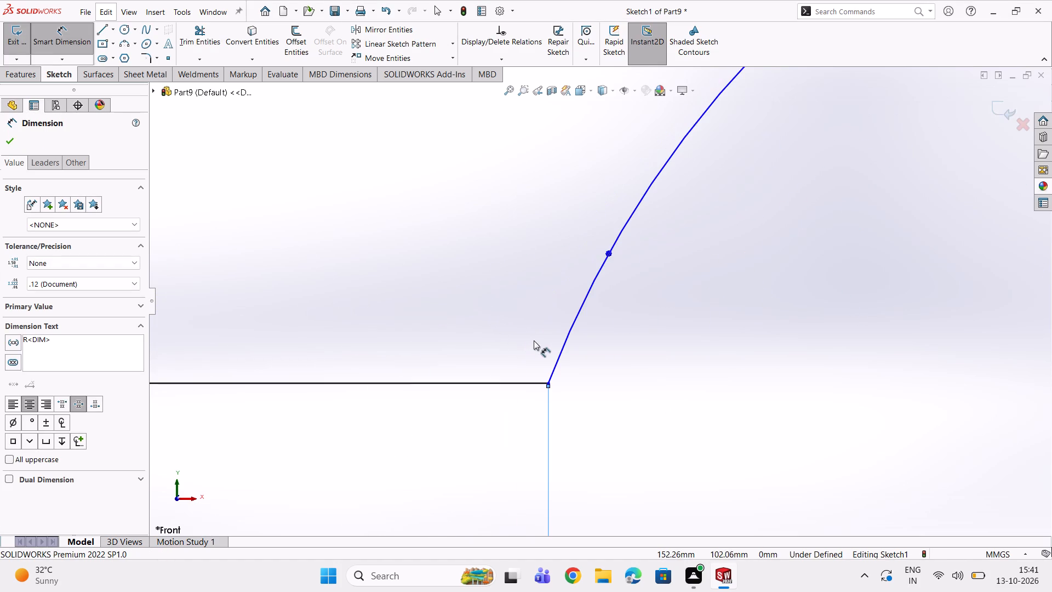
scroll(568, 300, down, 2)
scroll(591, 284, up, 6)
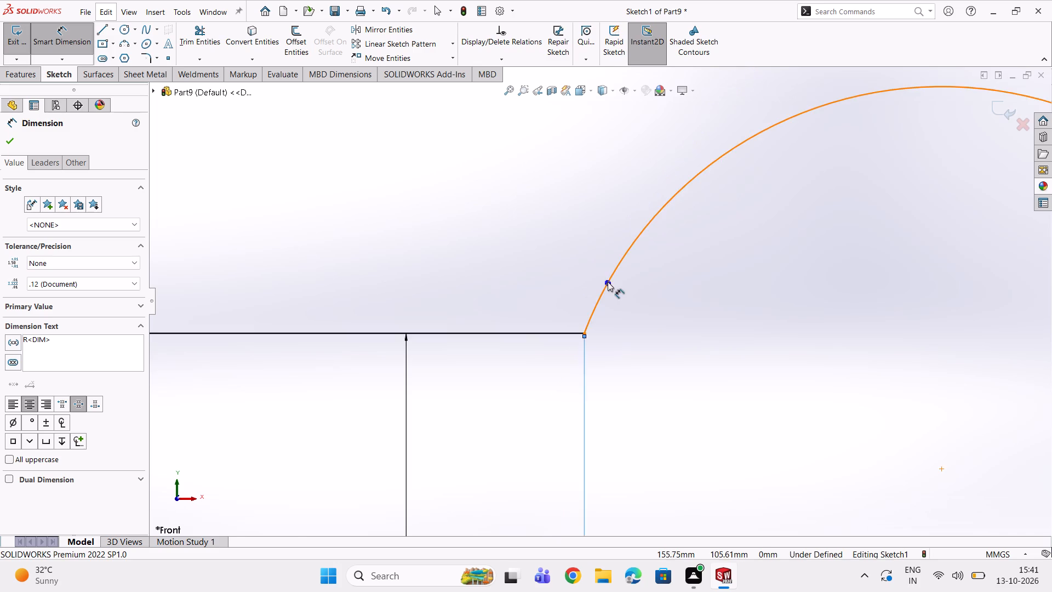
scroll(643, 301, up, 6)
scroll(610, 331, up, 4)
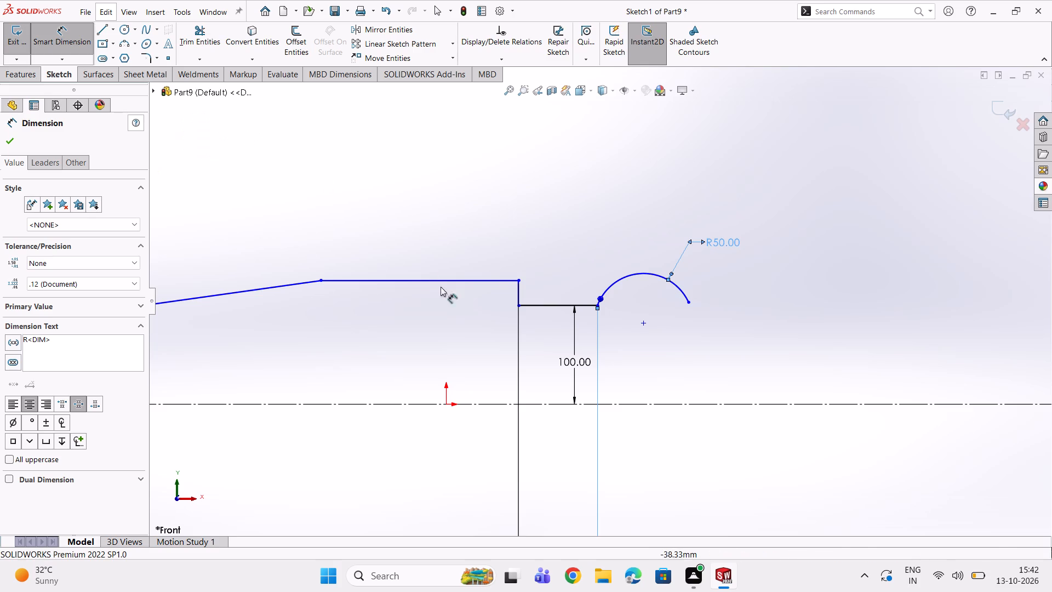
triple_click(597, 307)
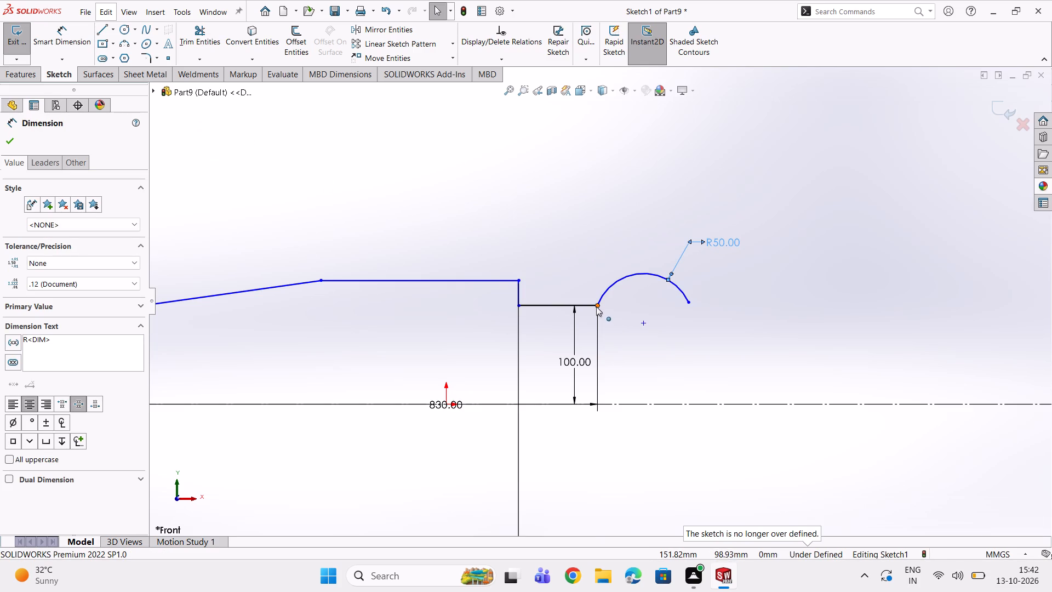
click(596, 306)
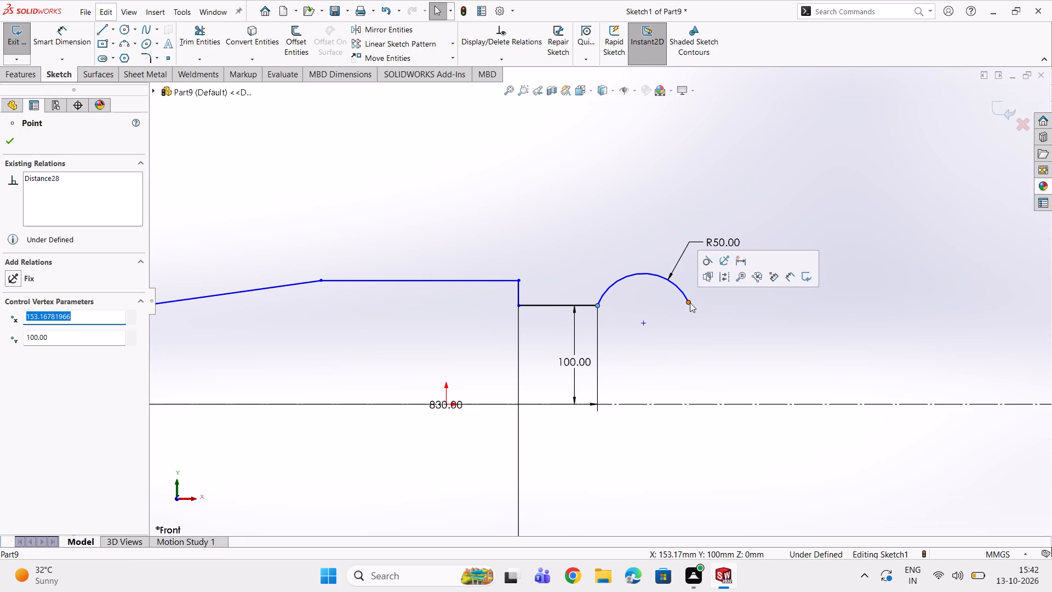
click(690, 303)
double_click(70, 39)
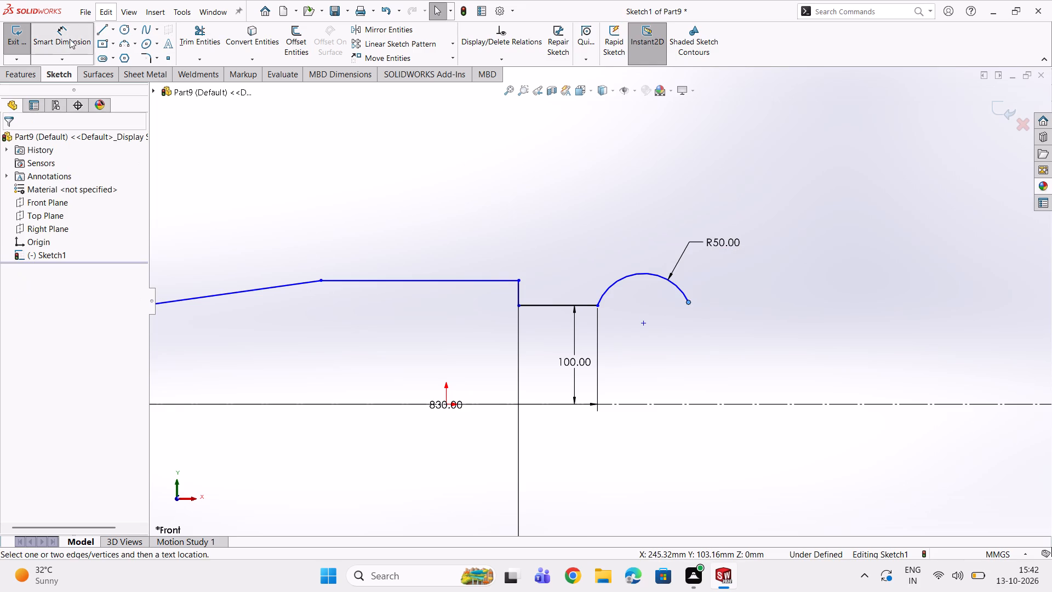
click(599, 304)
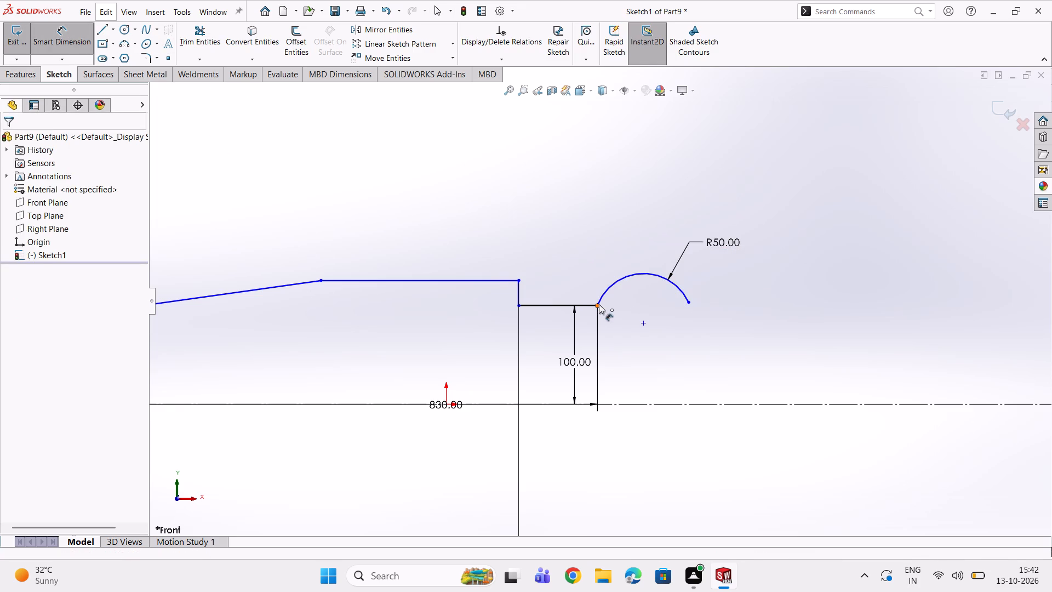
click(690, 304)
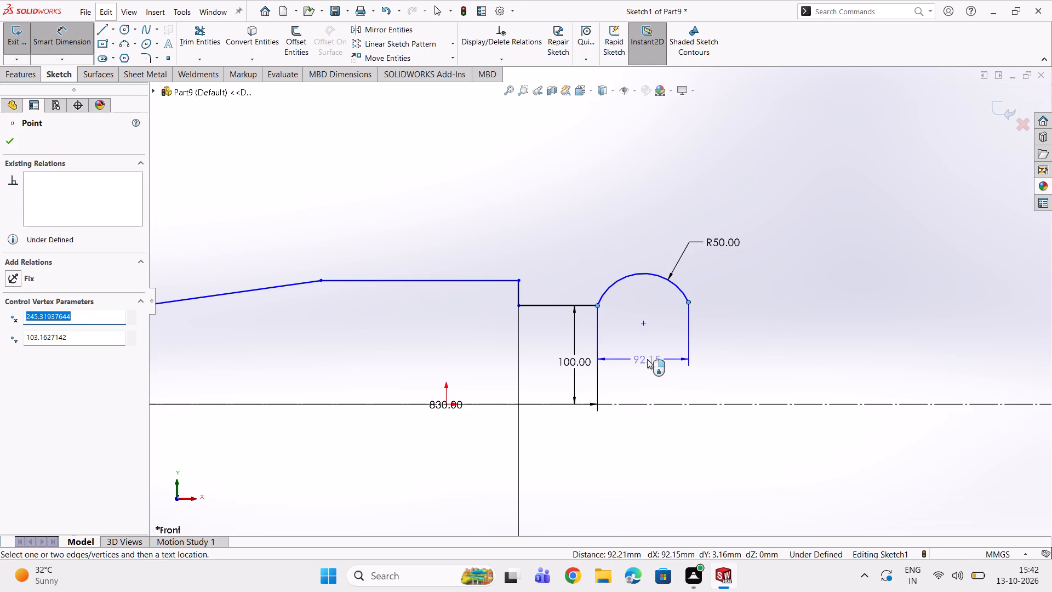
click(647, 359)
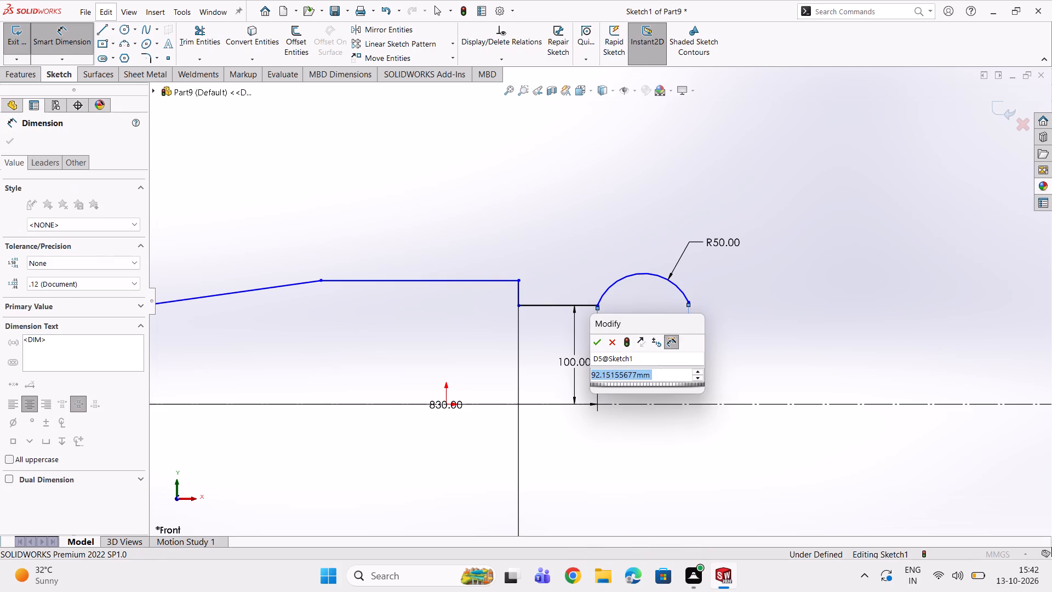
text(50)
key(Return)
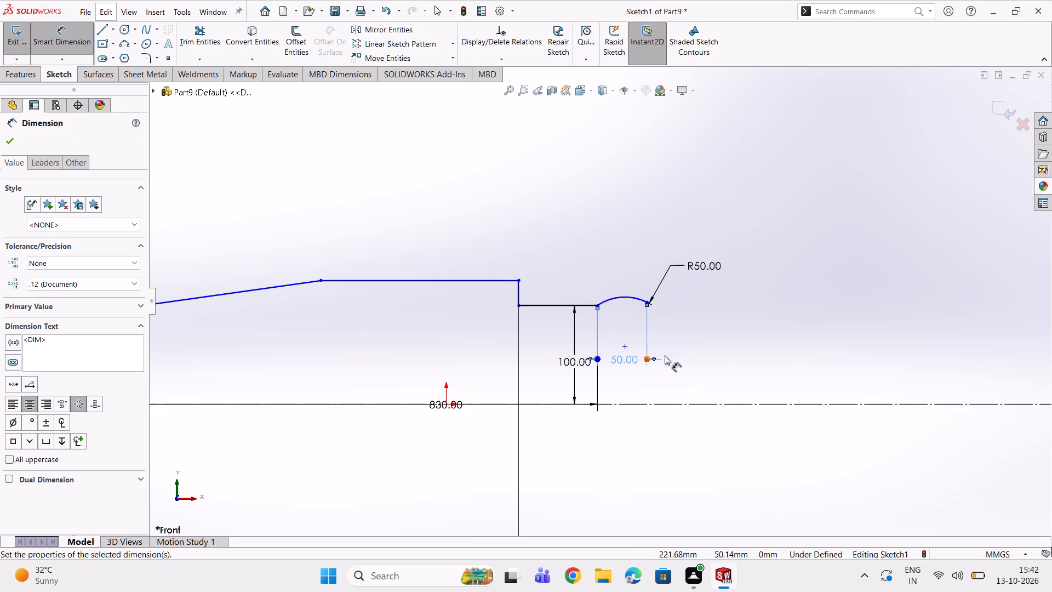
Set the radius of the arc at the shoulder line's end to 25 mm and finish dimensioning.
scroll(659, 355, down, 1)
triple_click(708, 248)
click(708, 248)
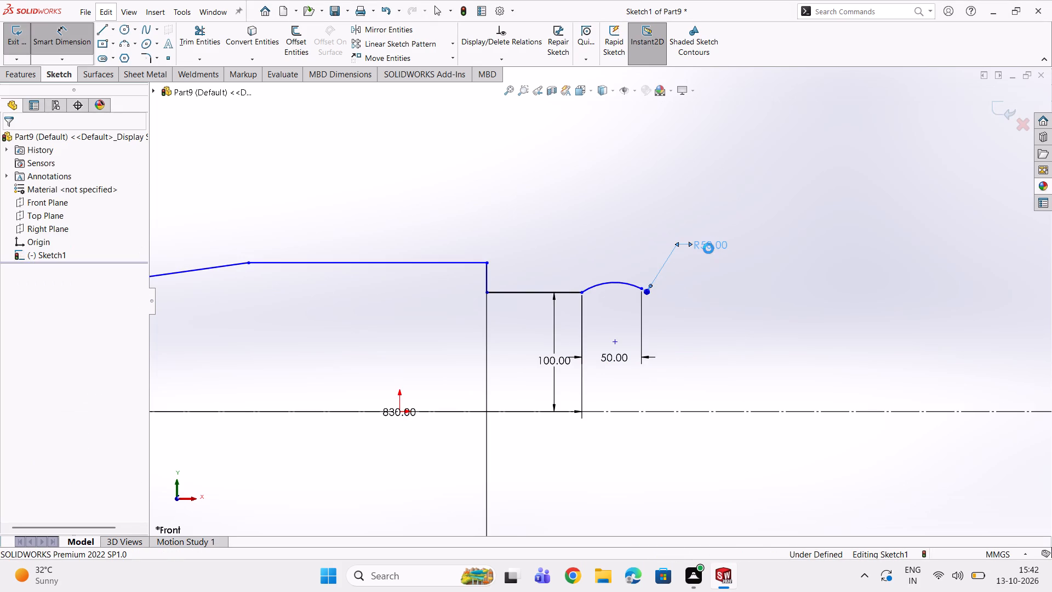
triple_click(700, 266)
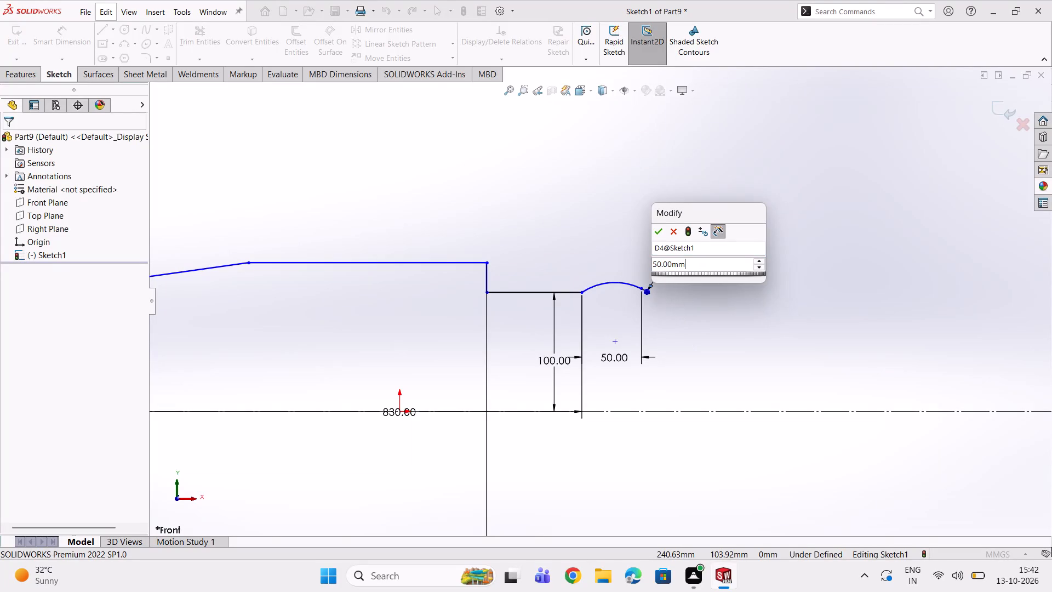
triple_click(700, 266)
key(2)
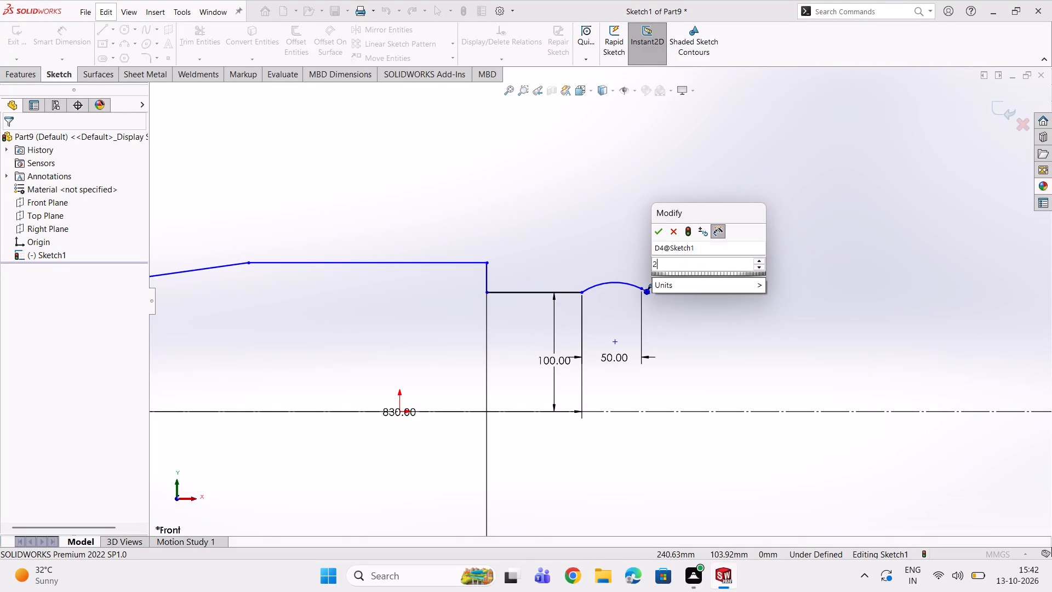
key(5)
key(Return)
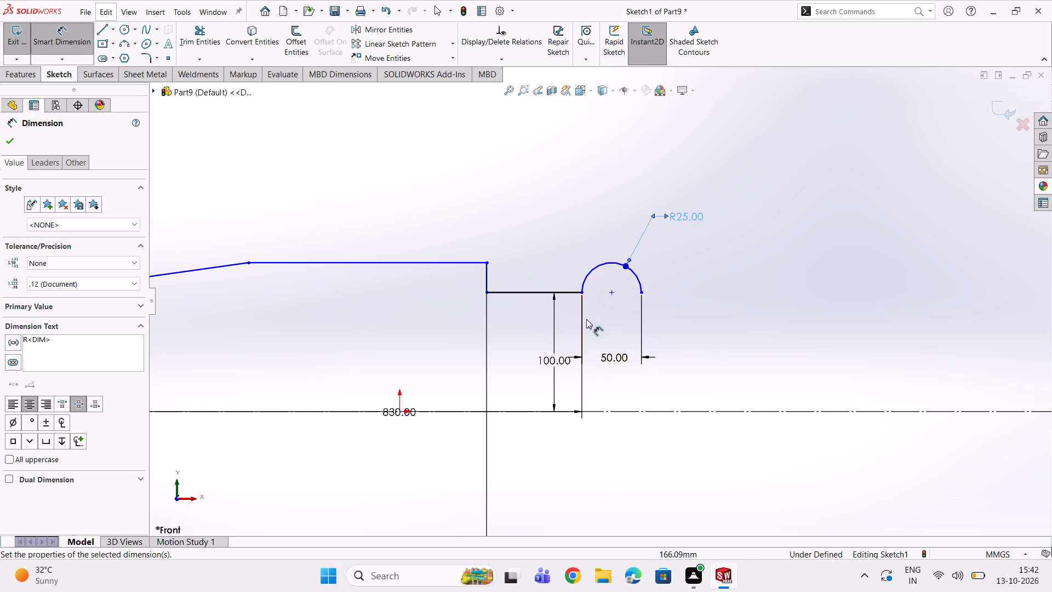
click(6, 141)
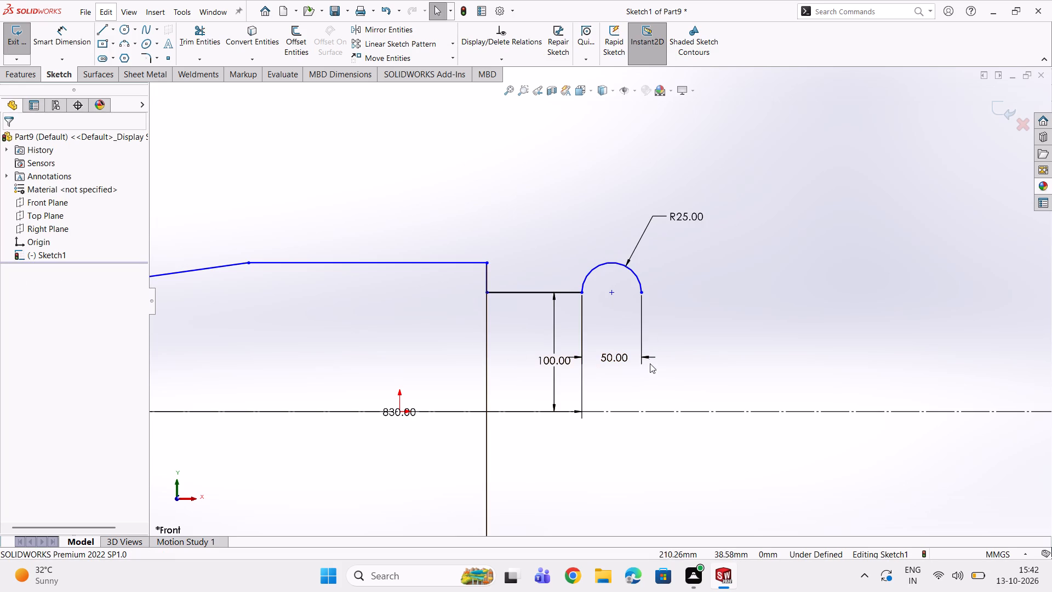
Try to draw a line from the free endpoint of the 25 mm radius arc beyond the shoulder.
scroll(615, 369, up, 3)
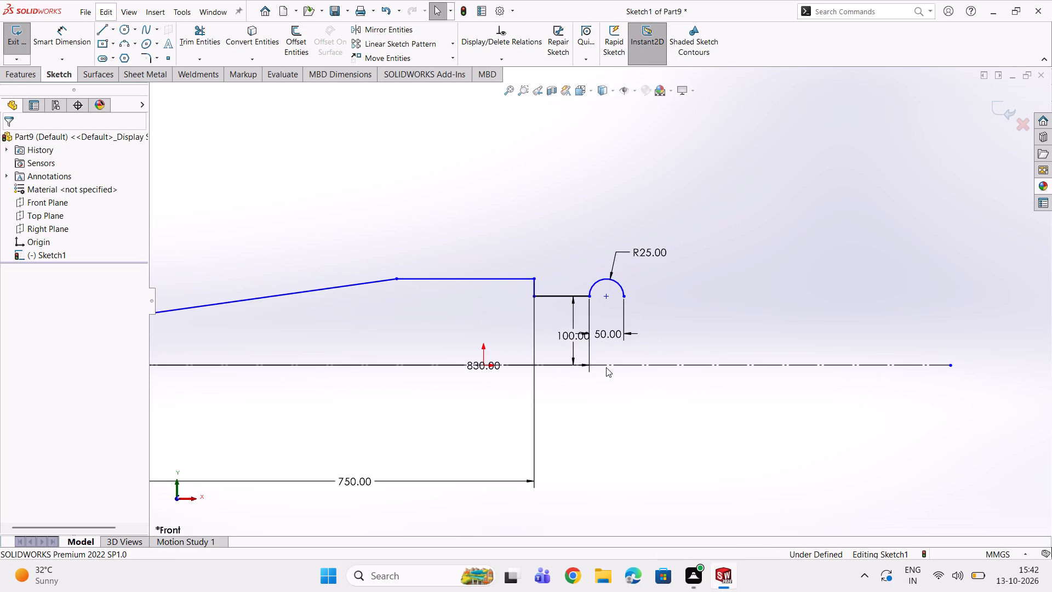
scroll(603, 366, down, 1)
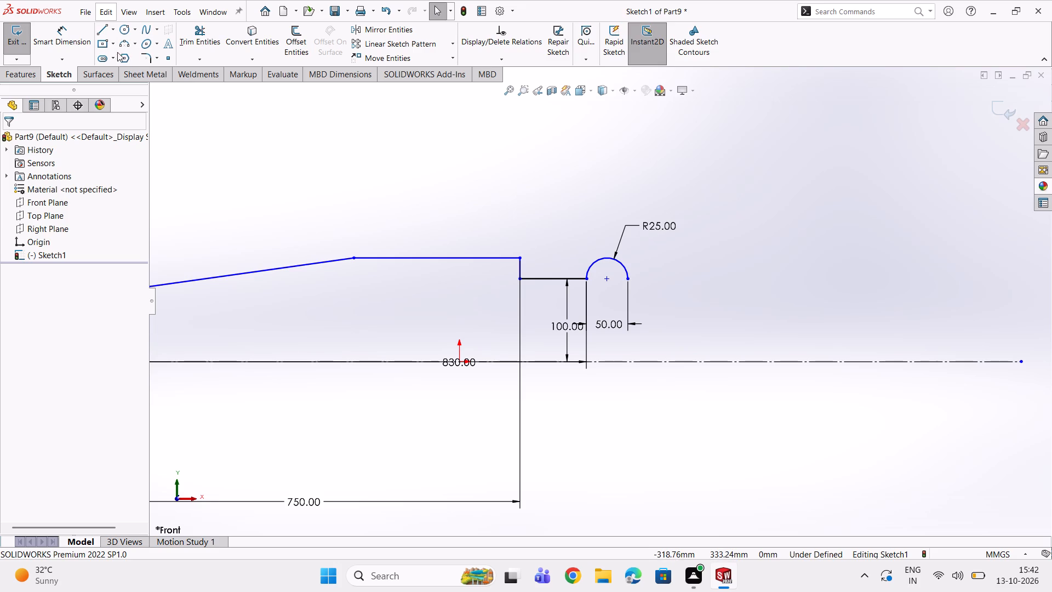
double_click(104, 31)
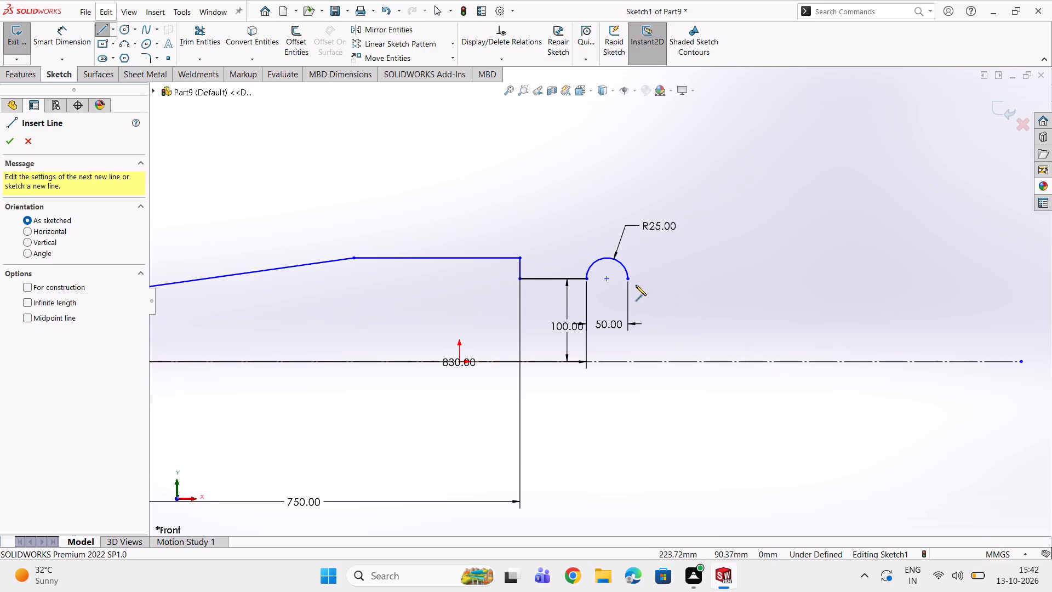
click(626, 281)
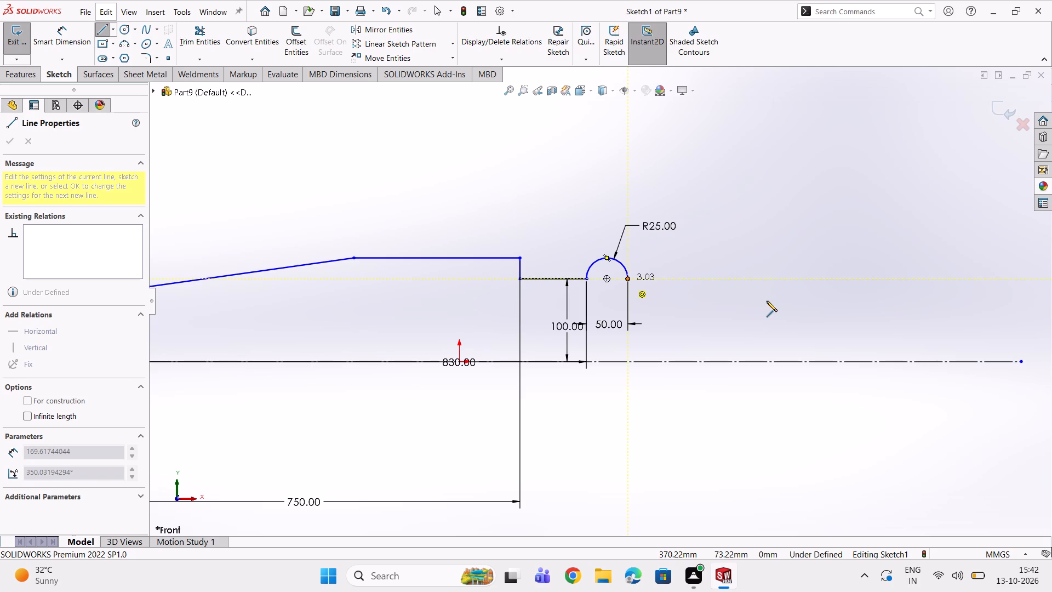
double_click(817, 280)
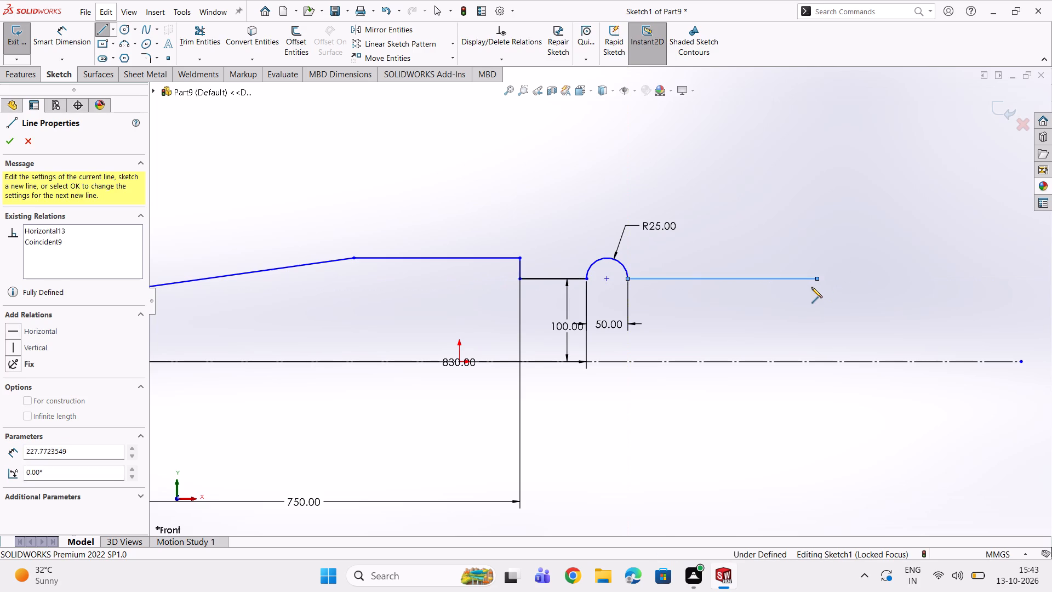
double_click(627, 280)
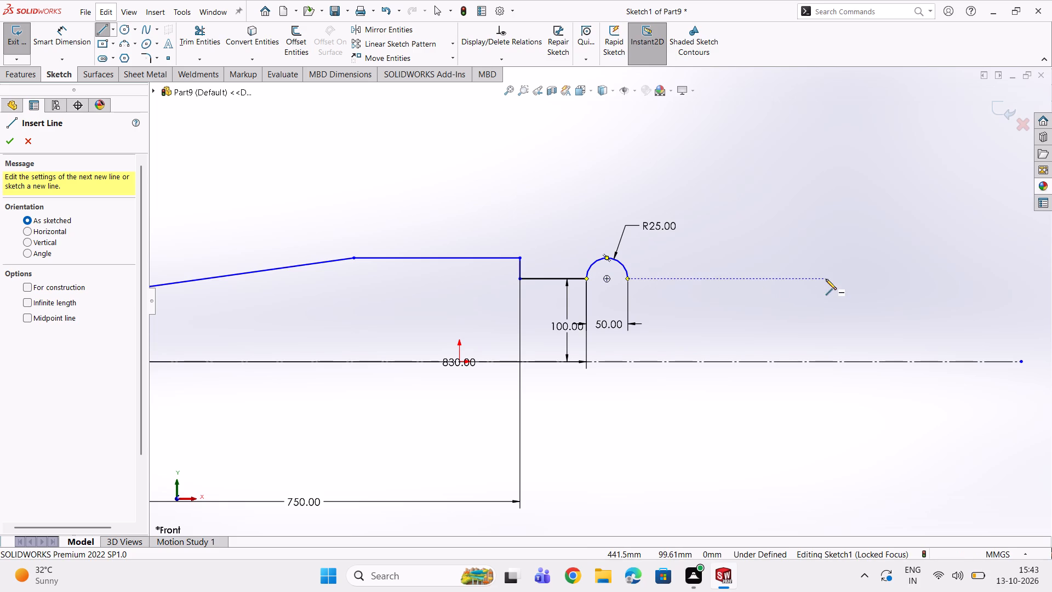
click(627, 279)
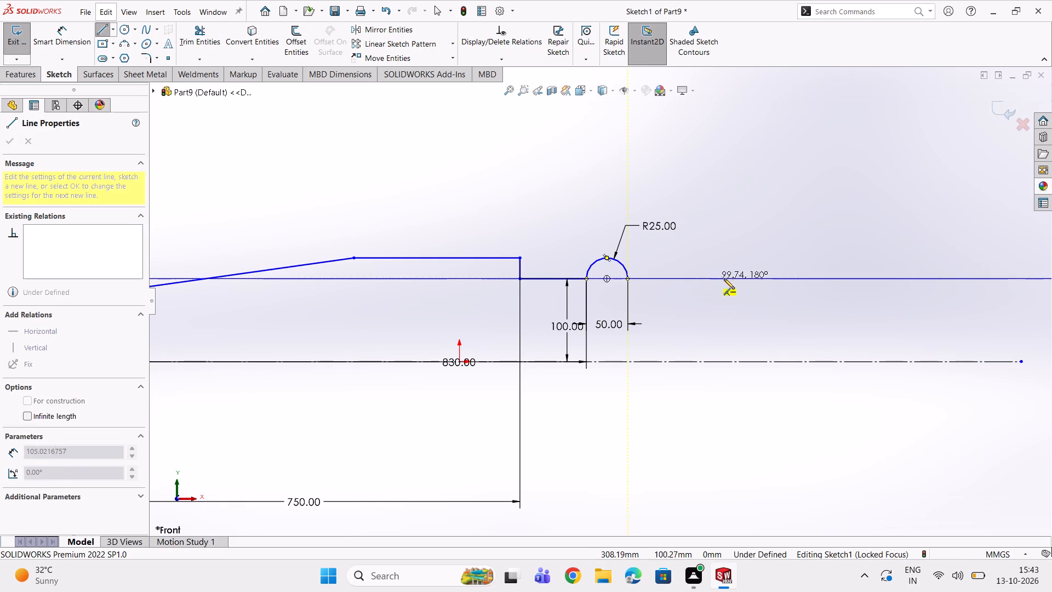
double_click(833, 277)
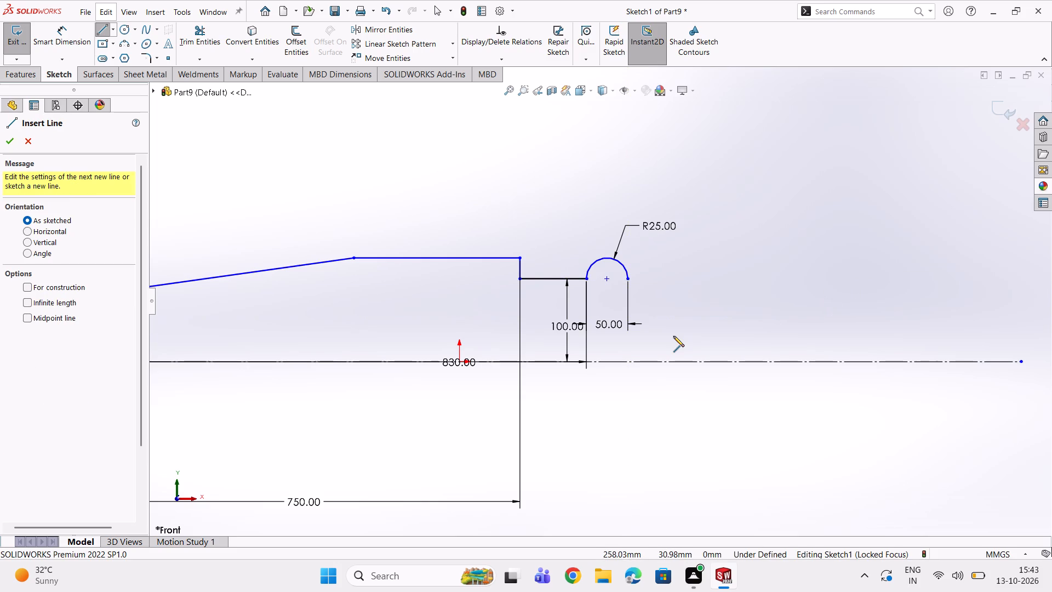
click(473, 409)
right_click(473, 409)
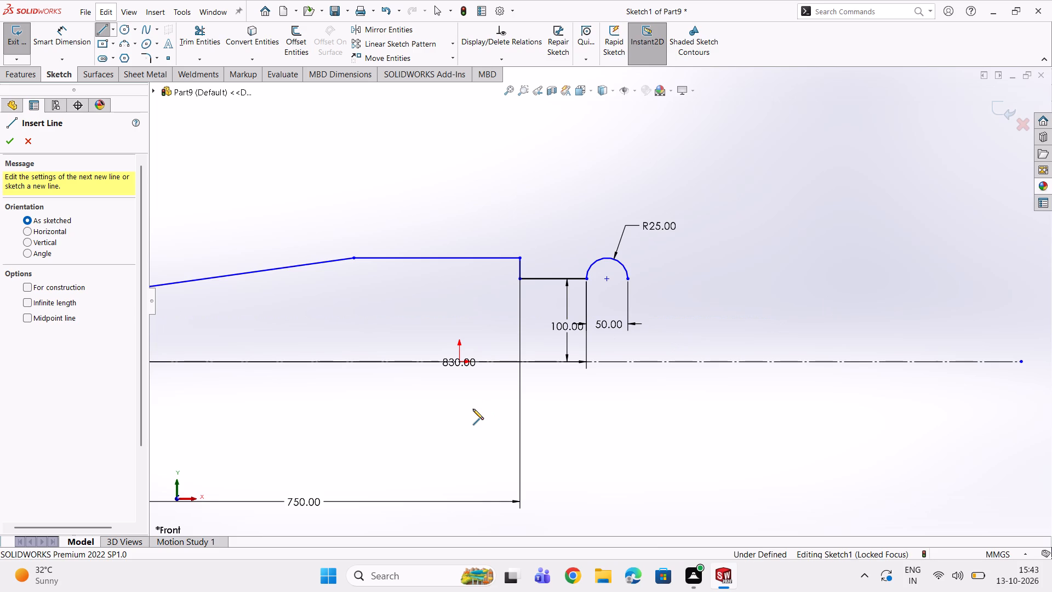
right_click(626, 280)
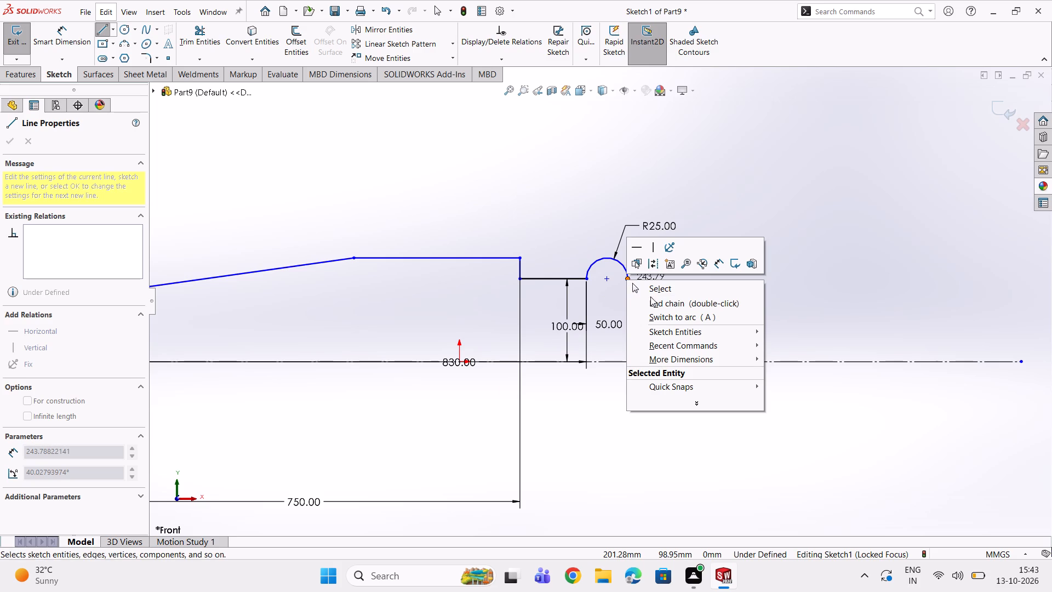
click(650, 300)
Draw a horizontal line about 219 mm long outward from the free endpoint of the 25 mm radius arc.
click(627, 279)
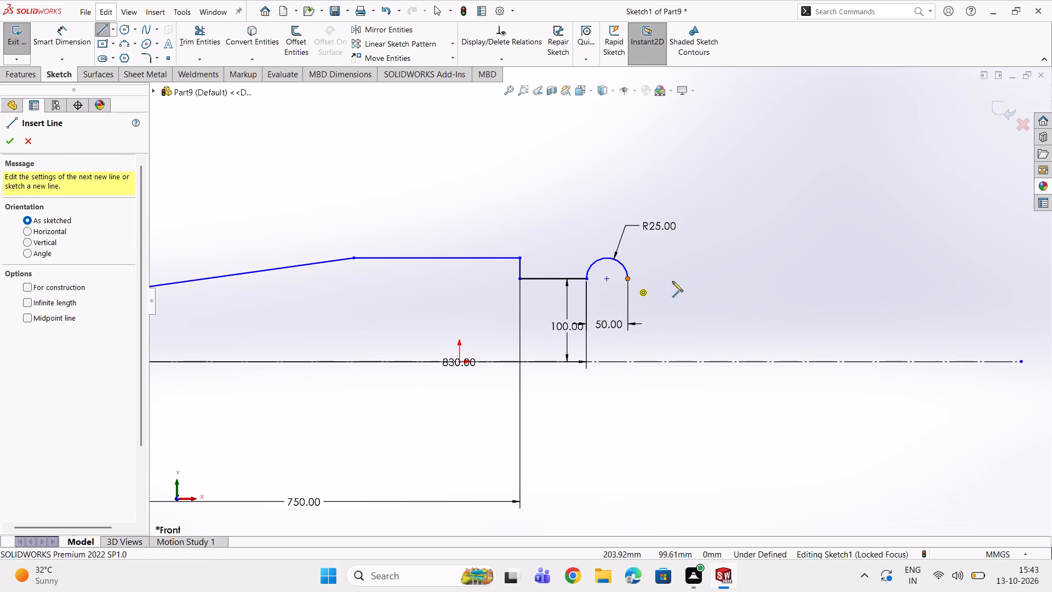
click(809, 281)
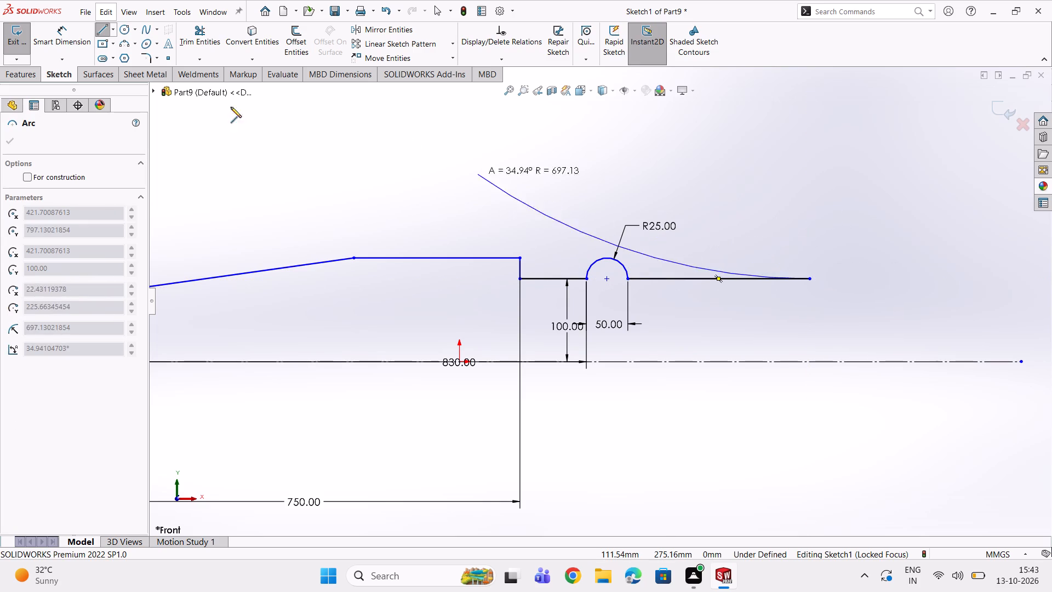
Dimension the horizontal distance from the arc-topped end's point on the centreline to the new line's free endpoint as 1080 mm.
click(71, 42)
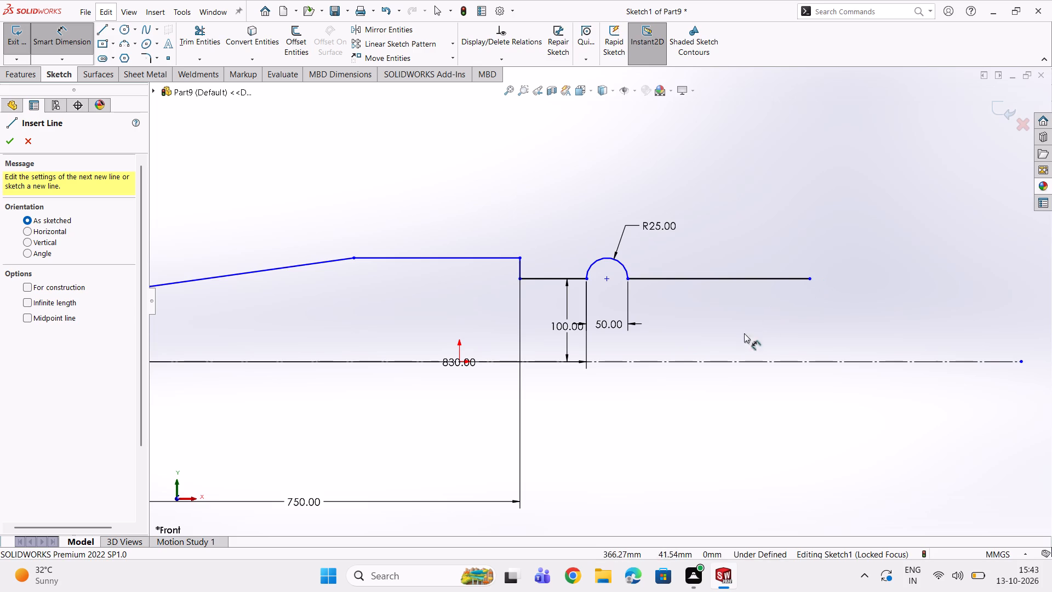
click(811, 278)
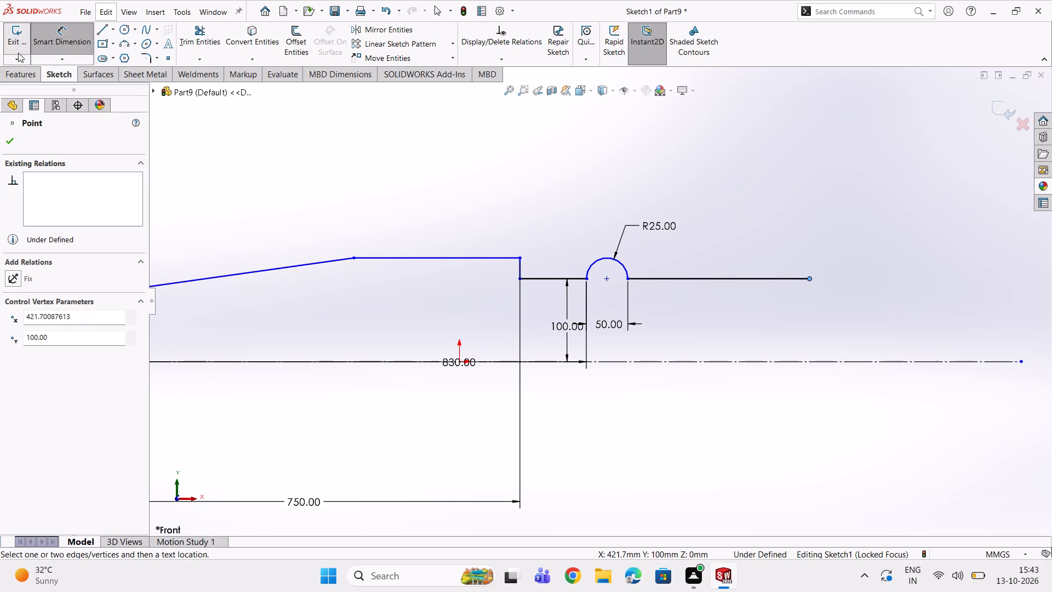
scroll(254, 303, up, 4)
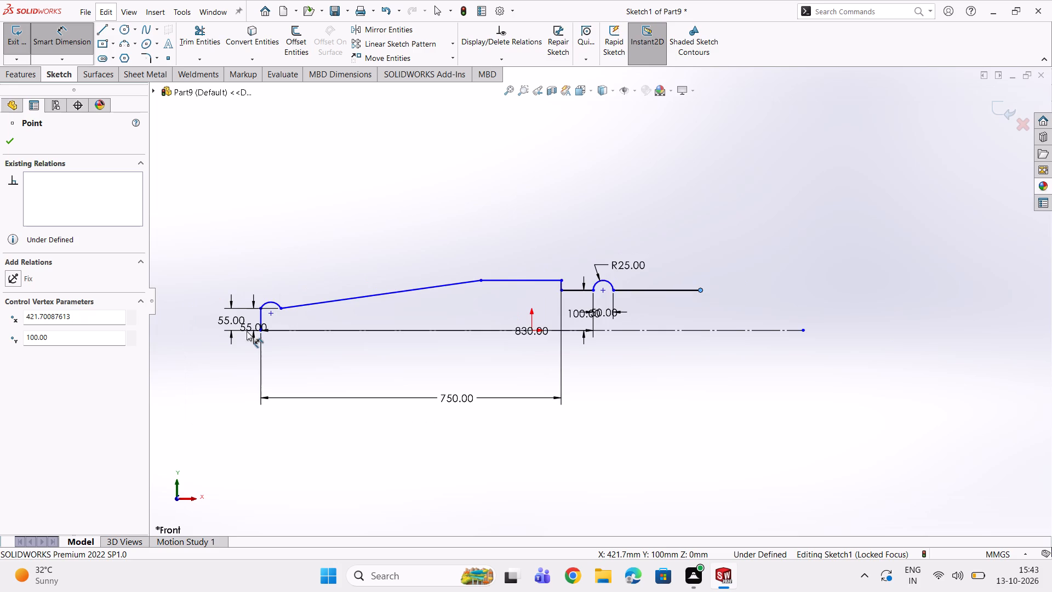
scroll(249, 332, down, 2)
scroll(313, 329, down, 2)
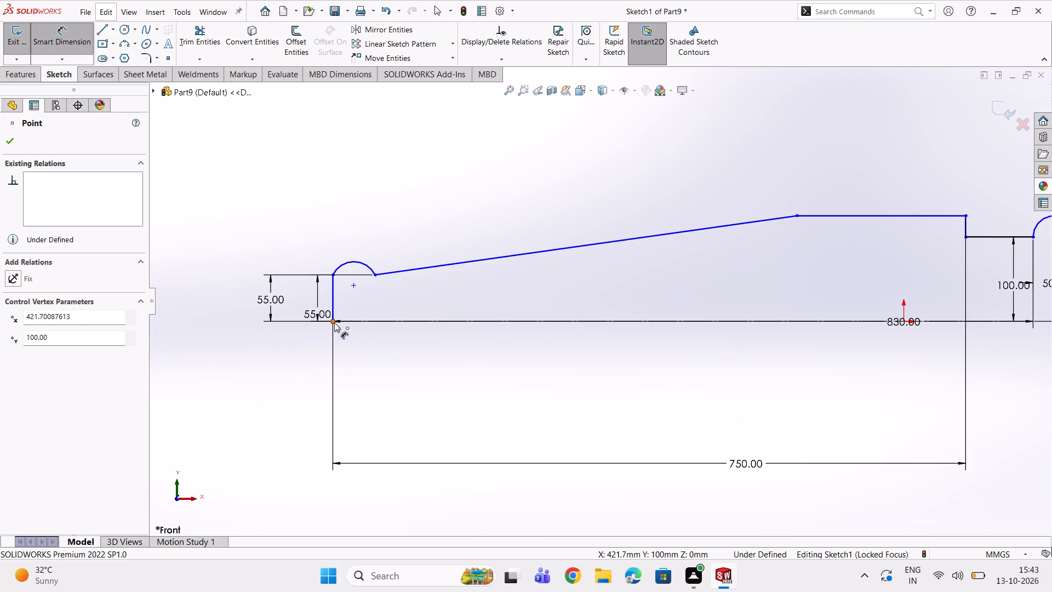
click(334, 322)
scroll(630, 462, up, 3)
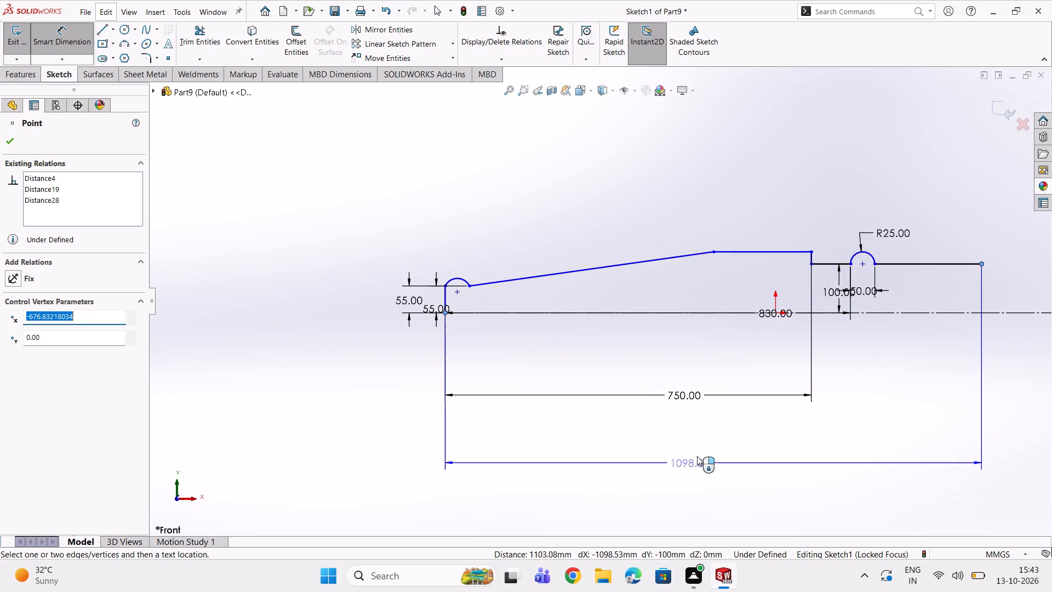
double_click(697, 456)
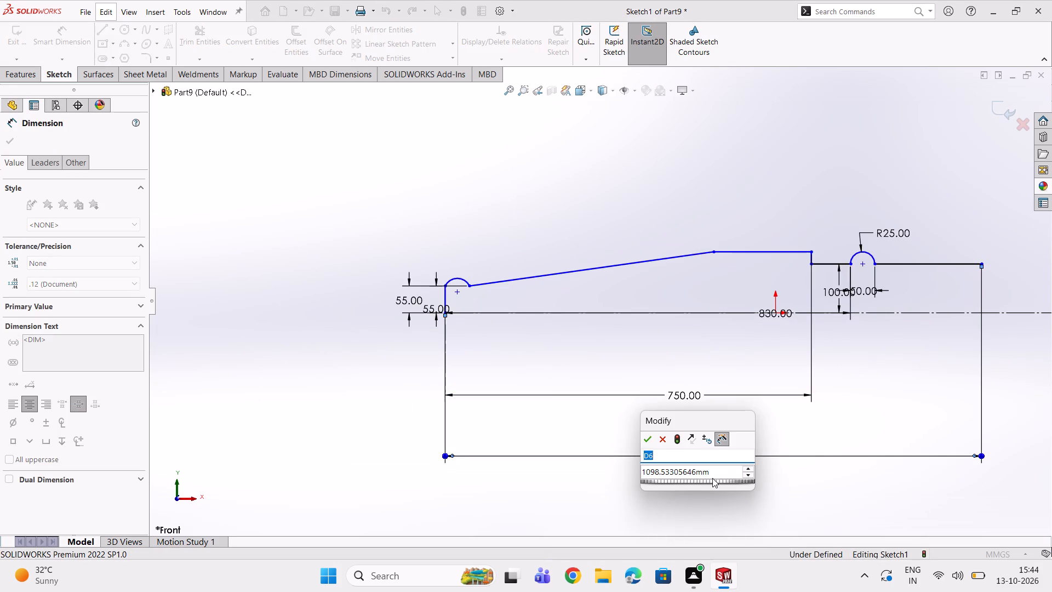
double_click(713, 473)
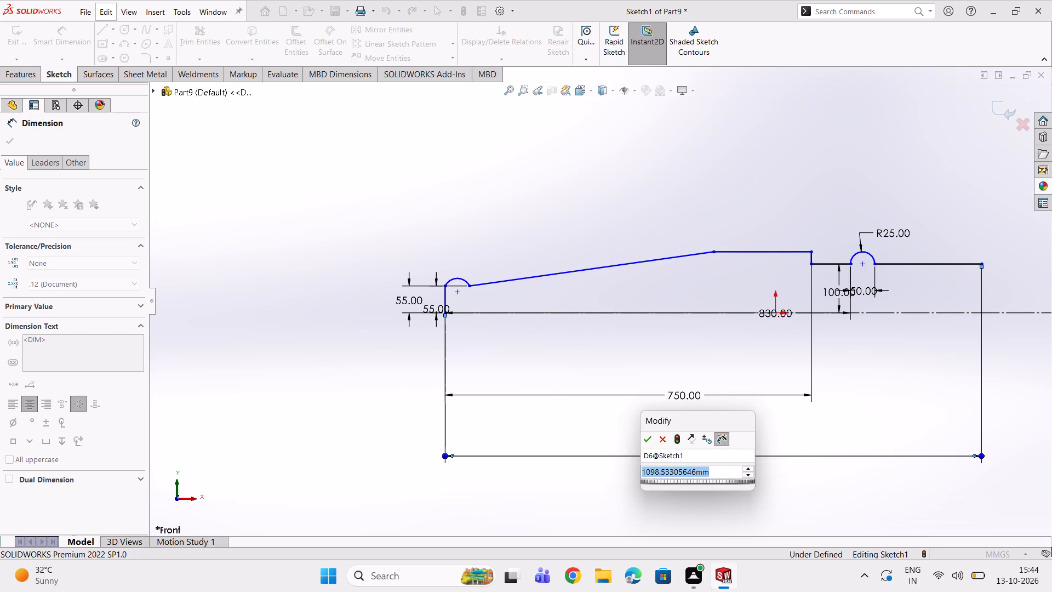
text(1080)
key(Return)
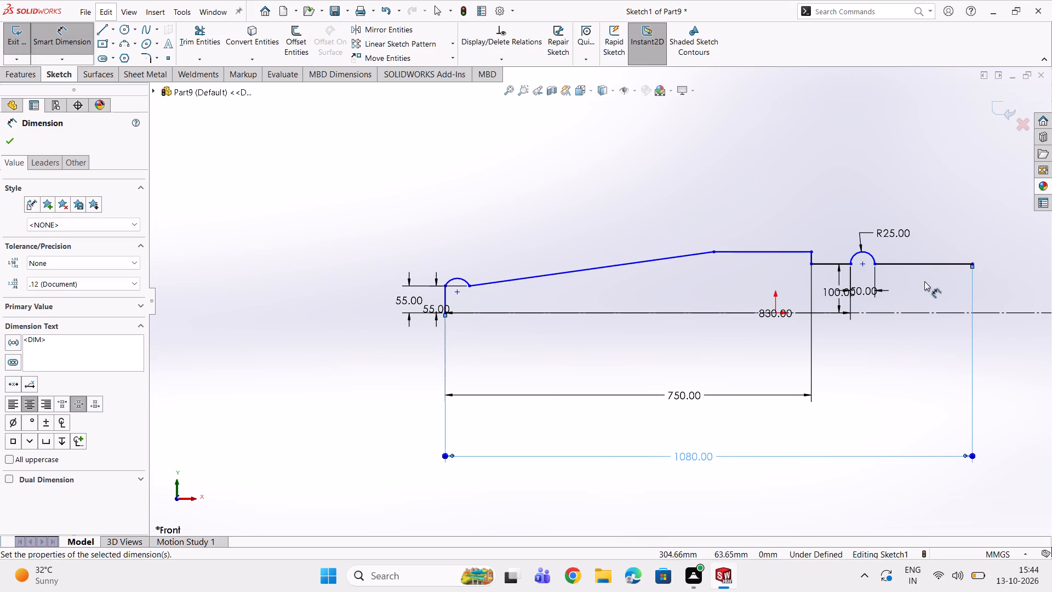
Draw a three-point arc about 57 mm wide with a radius of about 31 mm, bulging upward from the new line's free endpoint.
click(106, 24)
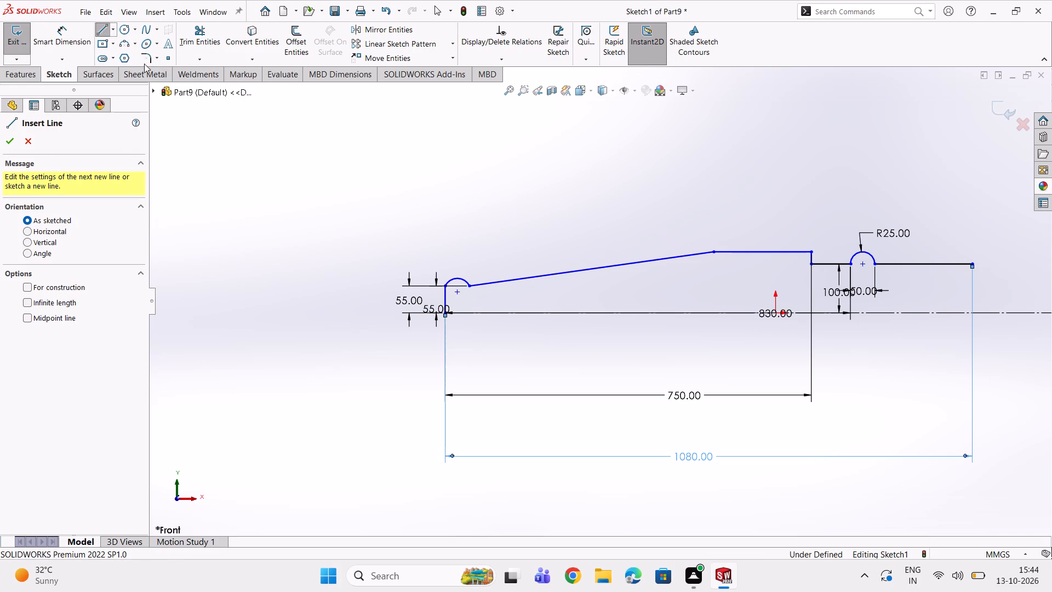
click(122, 43)
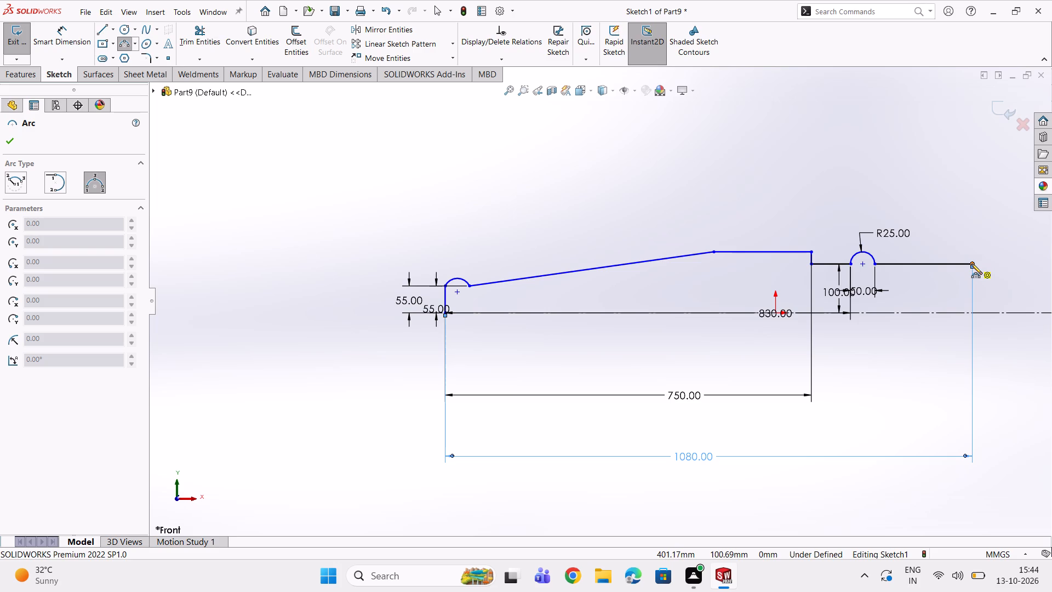
click(971, 264)
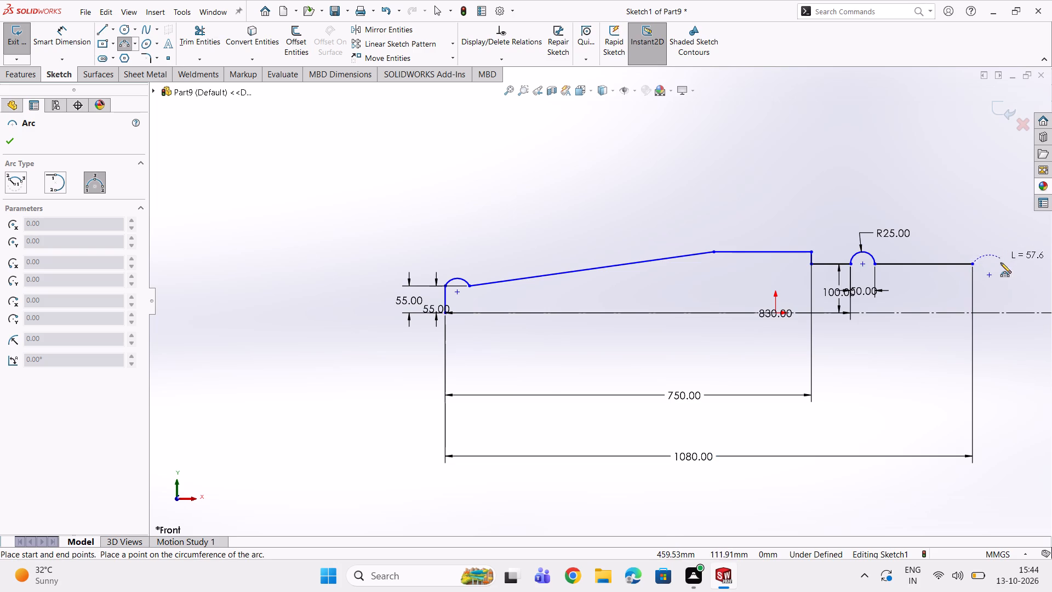
double_click(1000, 265)
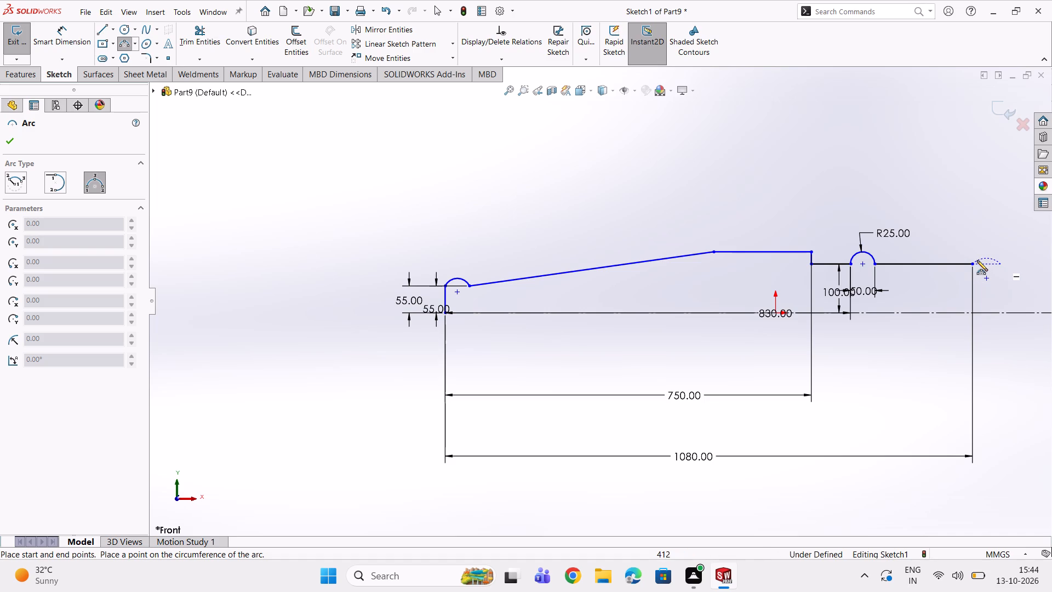
click(972, 262)
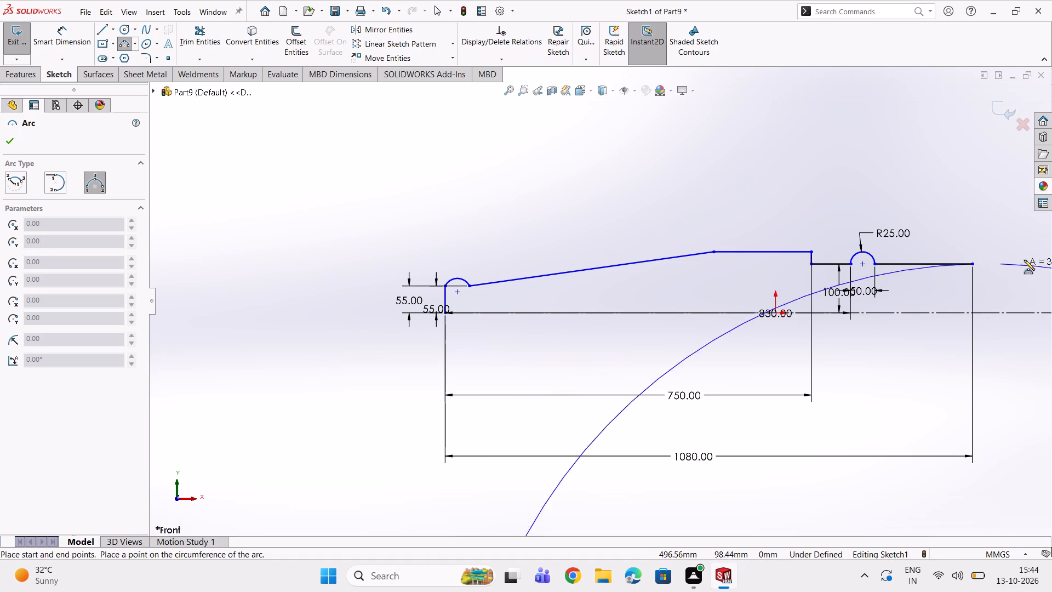
click(992, 255)
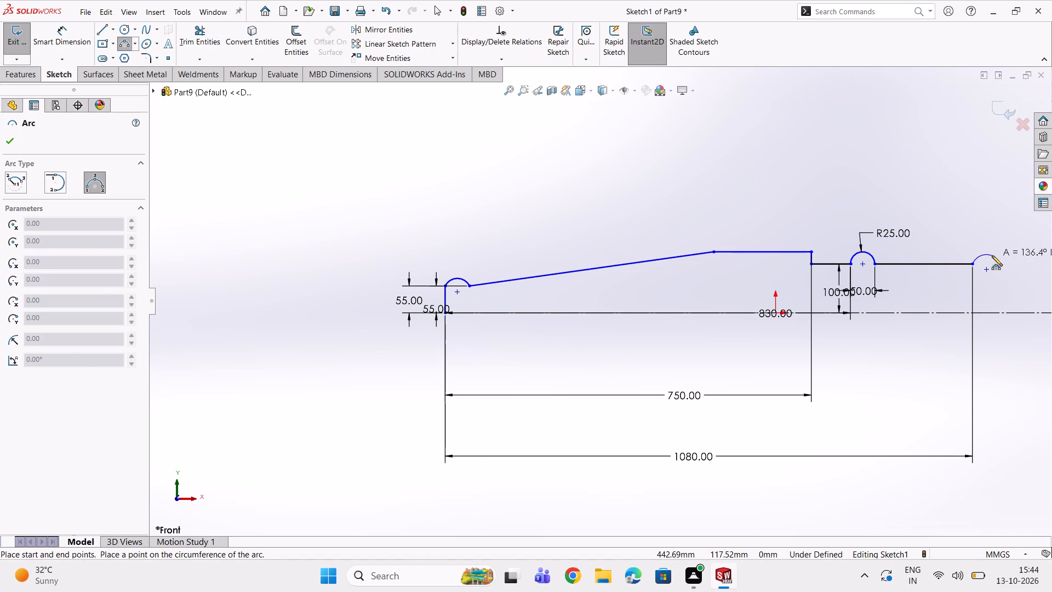
Dimension the horizontal distance between the two endpoints of the new arc as 50 mm.
click(51, 39)
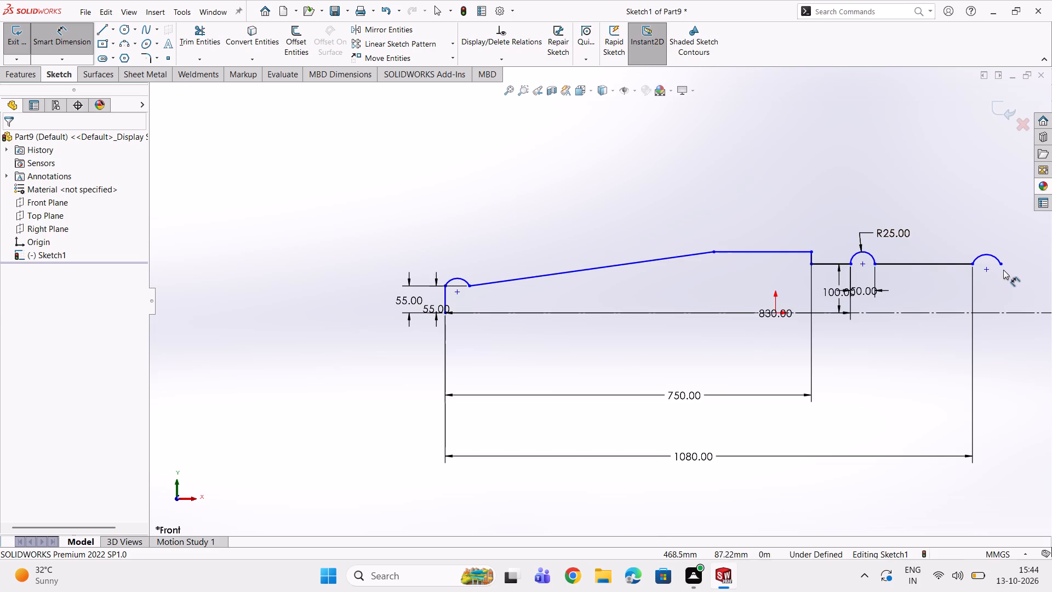
scroll(1003, 270, down, 1)
click(979, 264)
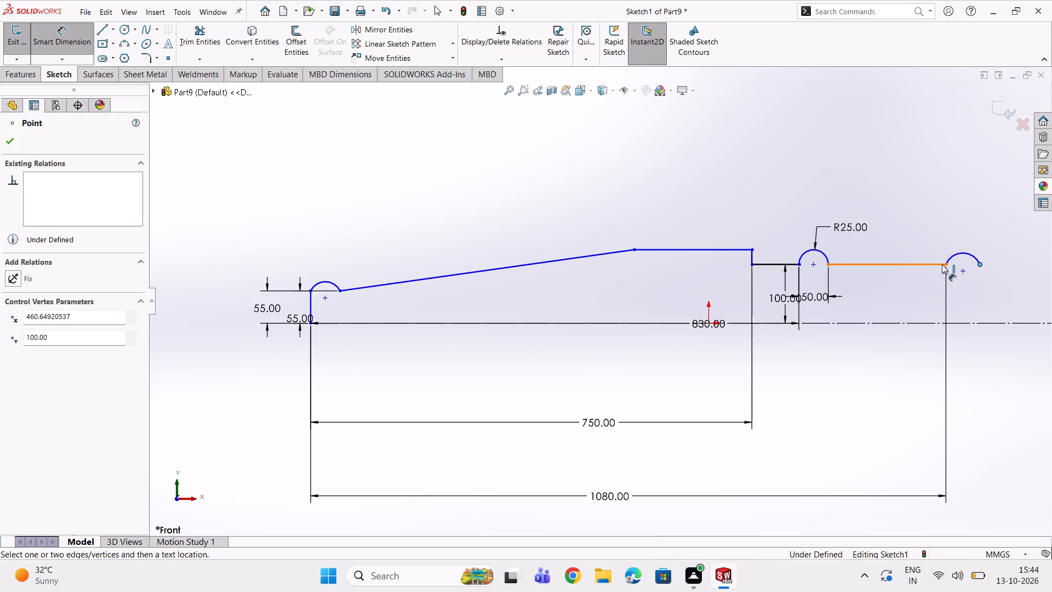
click(947, 264)
click(972, 286)
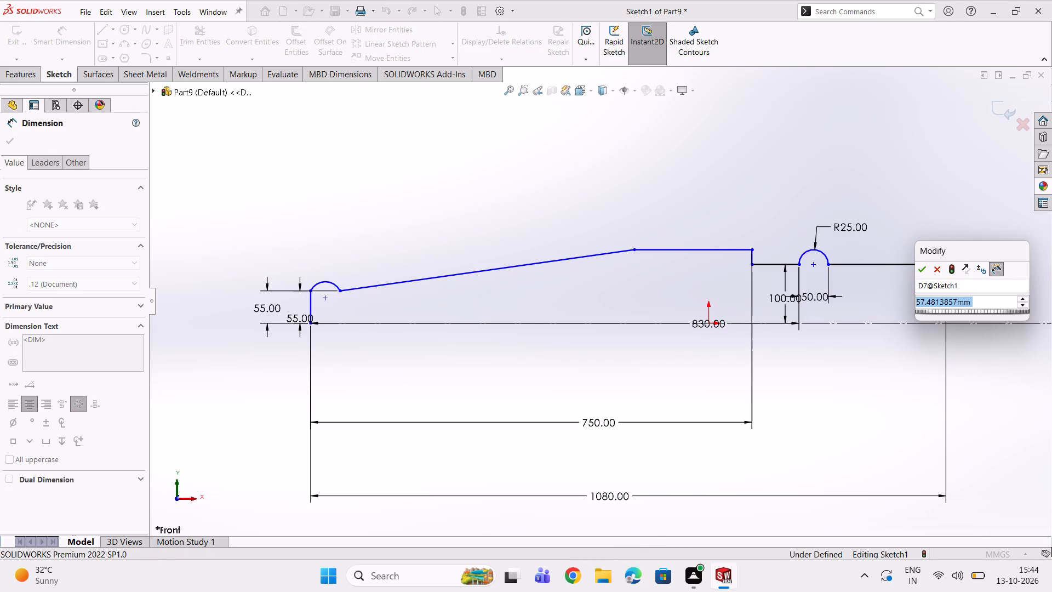
text(50)
key(Return)
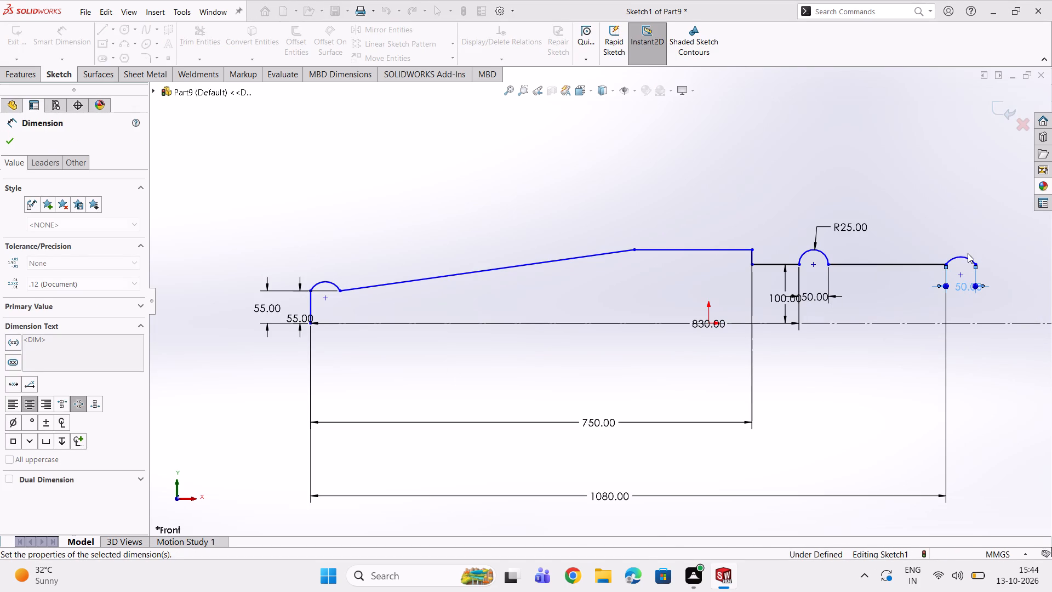
Dimension the new arc's radius as 25 mm.
double_click(968, 259)
click(980, 227)
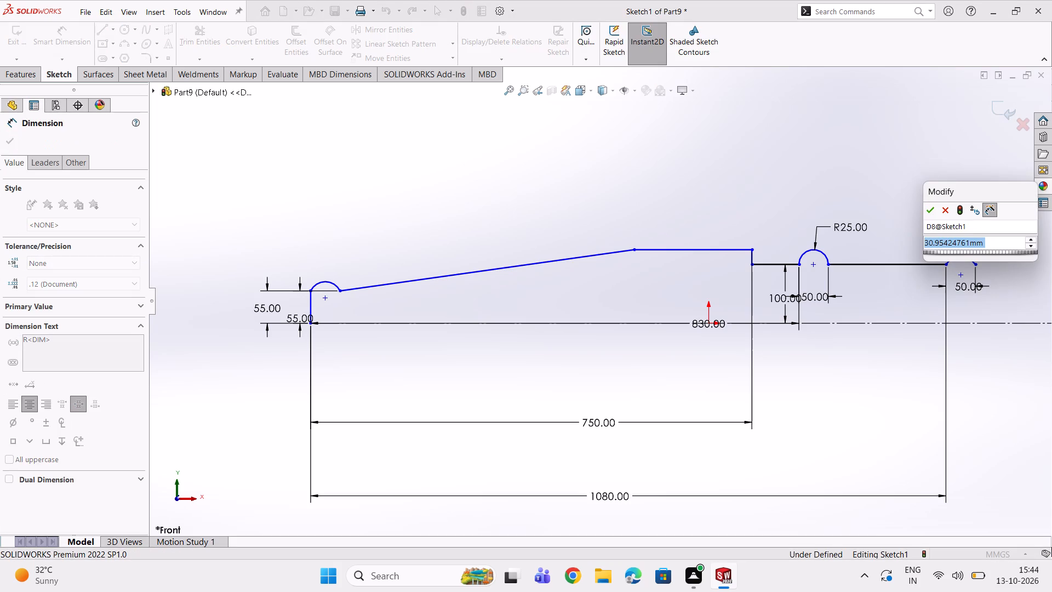
text(25)
key(Return)
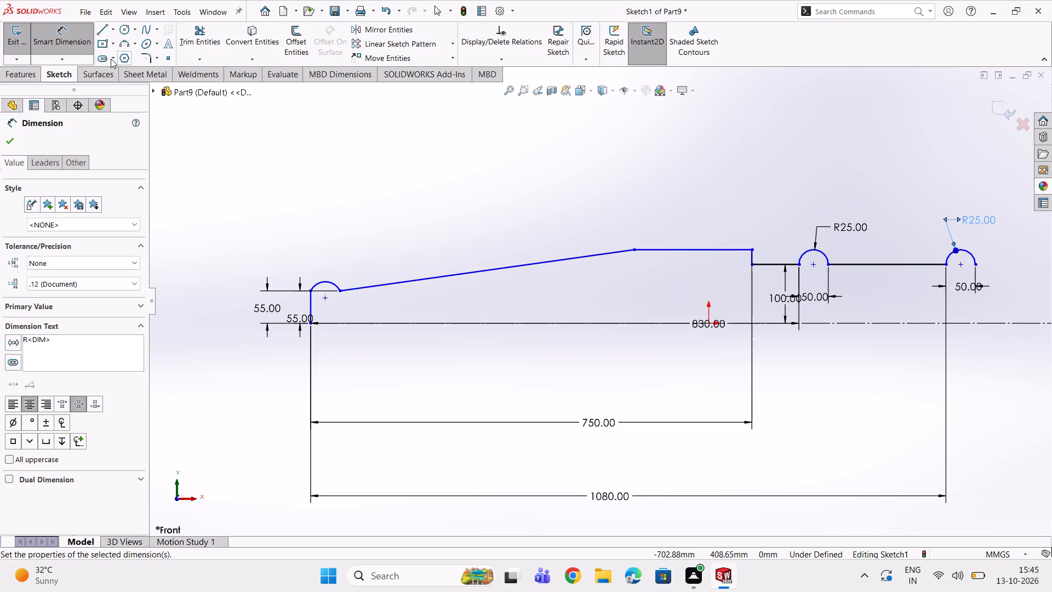
Draw a line about 166 mm long from the second 25 mm radius arc's free endpoint, sloping gently down towards the centreline.
click(105, 32)
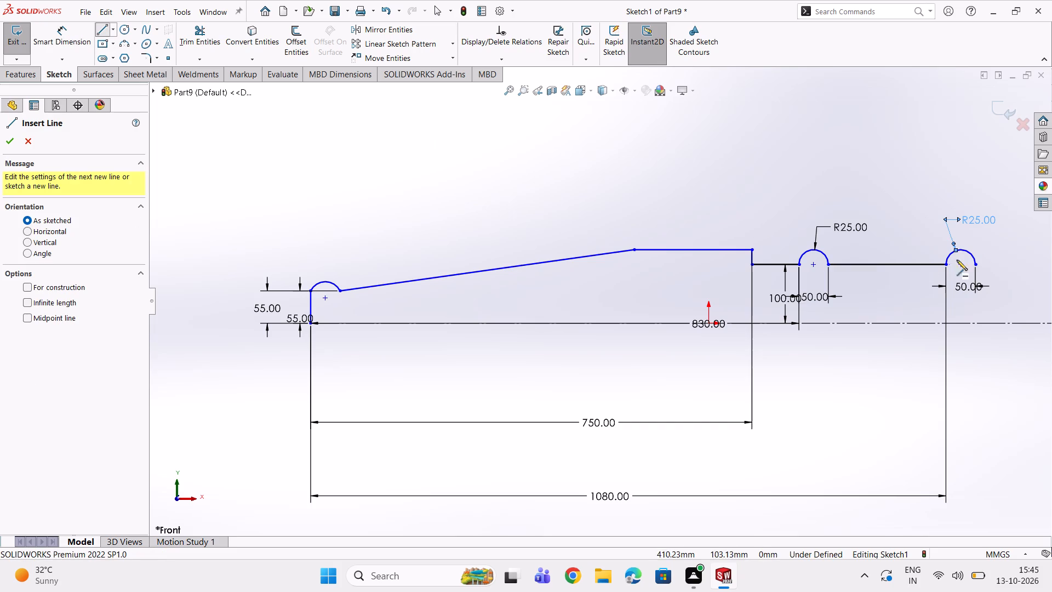
click(975, 264)
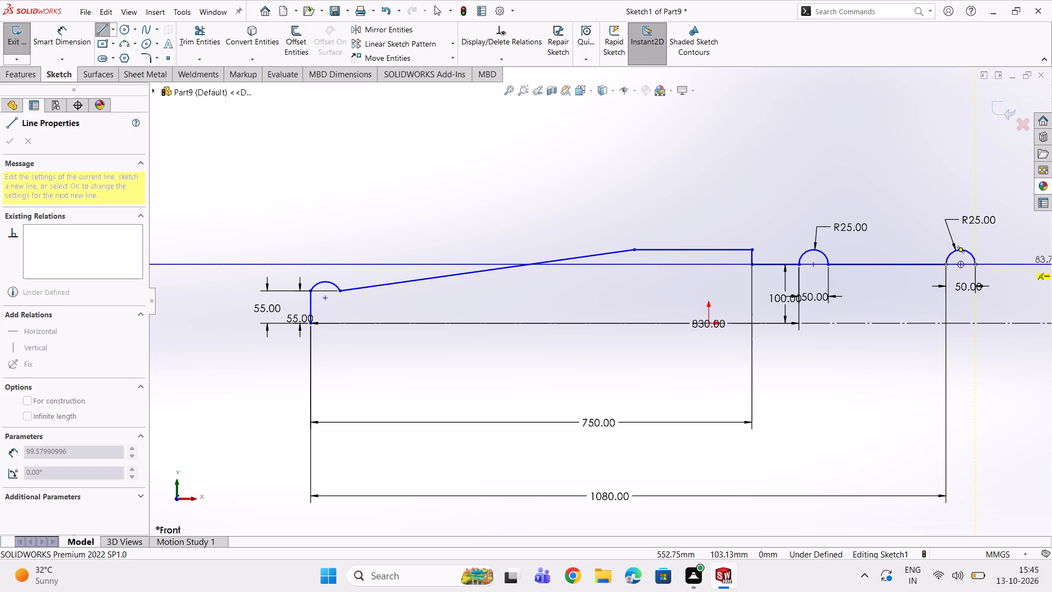
scroll(1028, 268, up, 2)
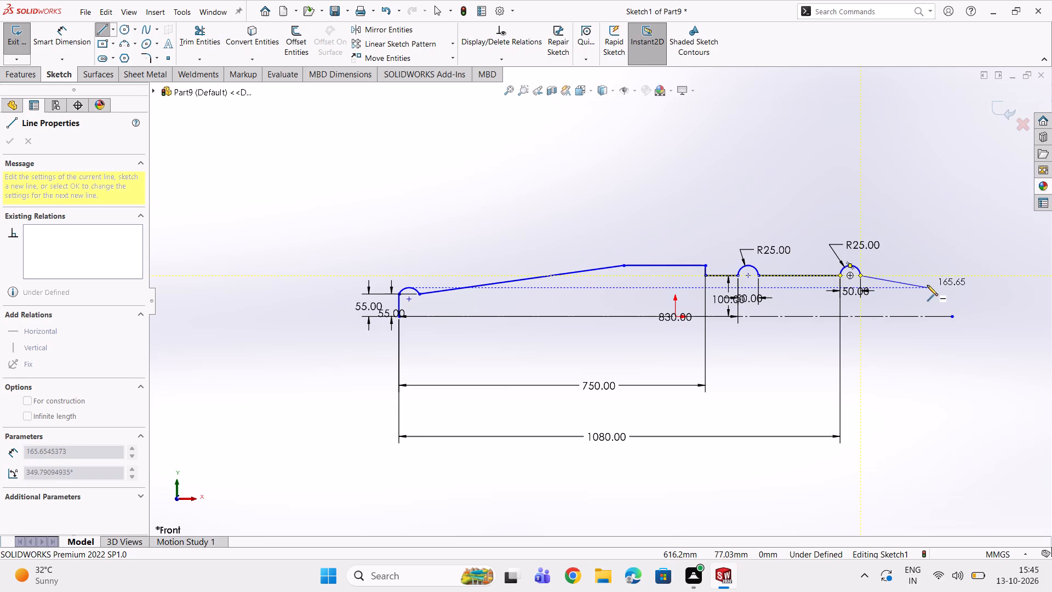
click(927, 285)
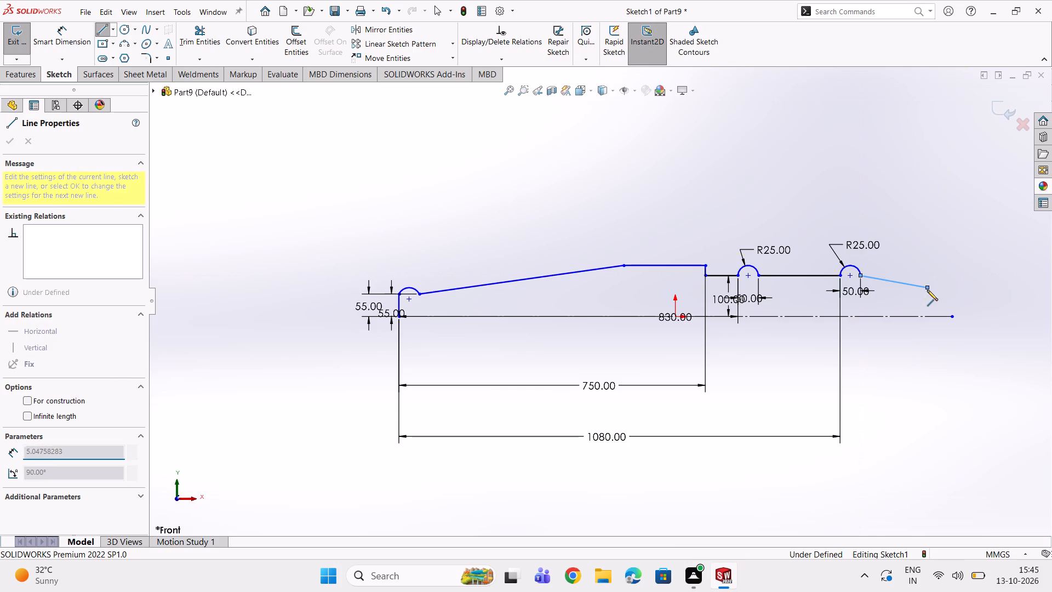
Dimension the vertical distance from the sloping line's free endpoint to the centreline as 70 mm.
click(77, 36)
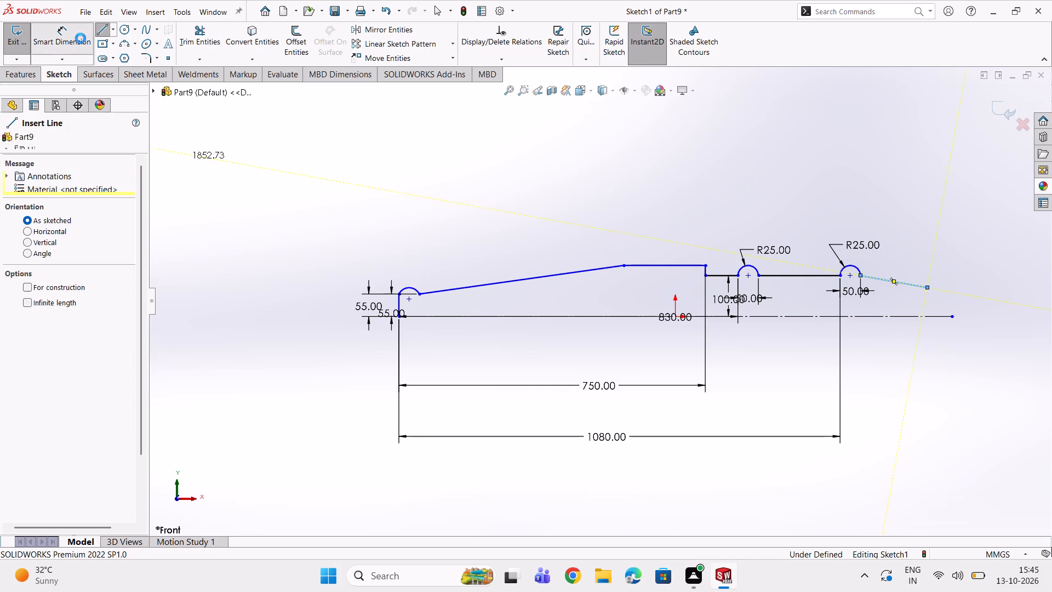
click(927, 287)
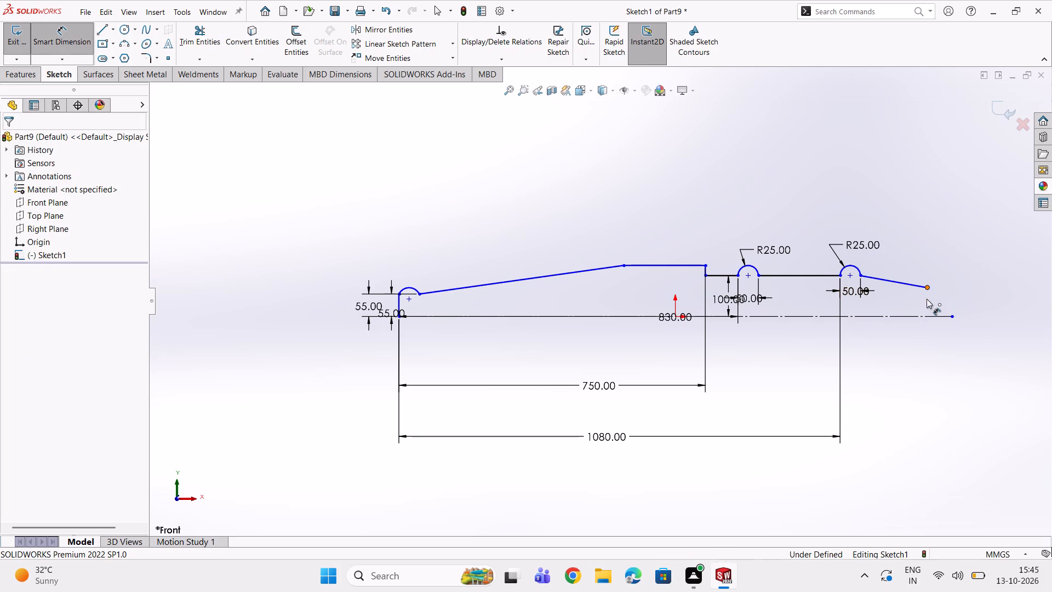
double_click(925, 315)
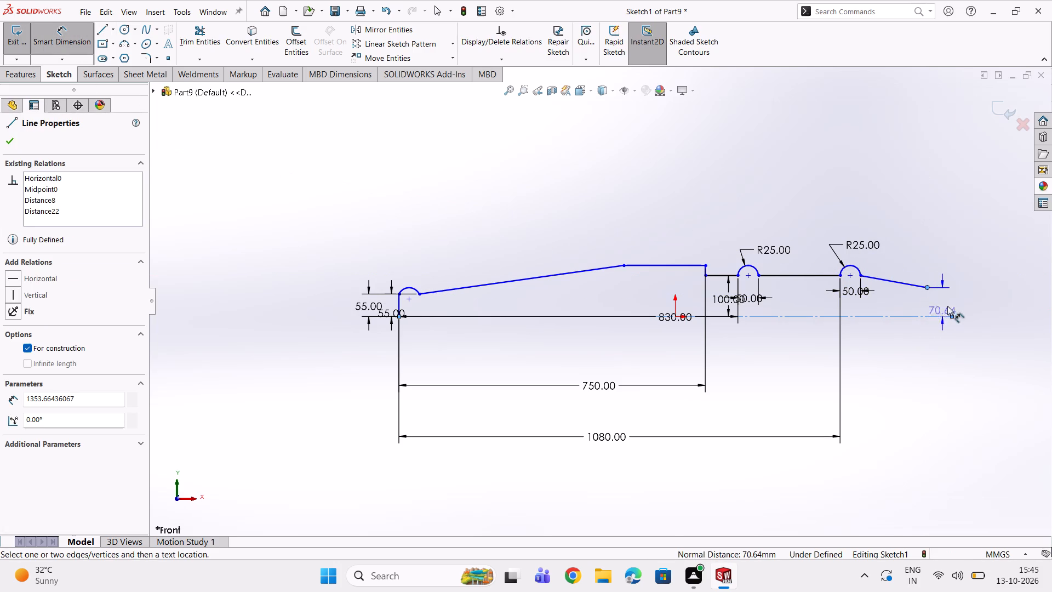
click(950, 300)
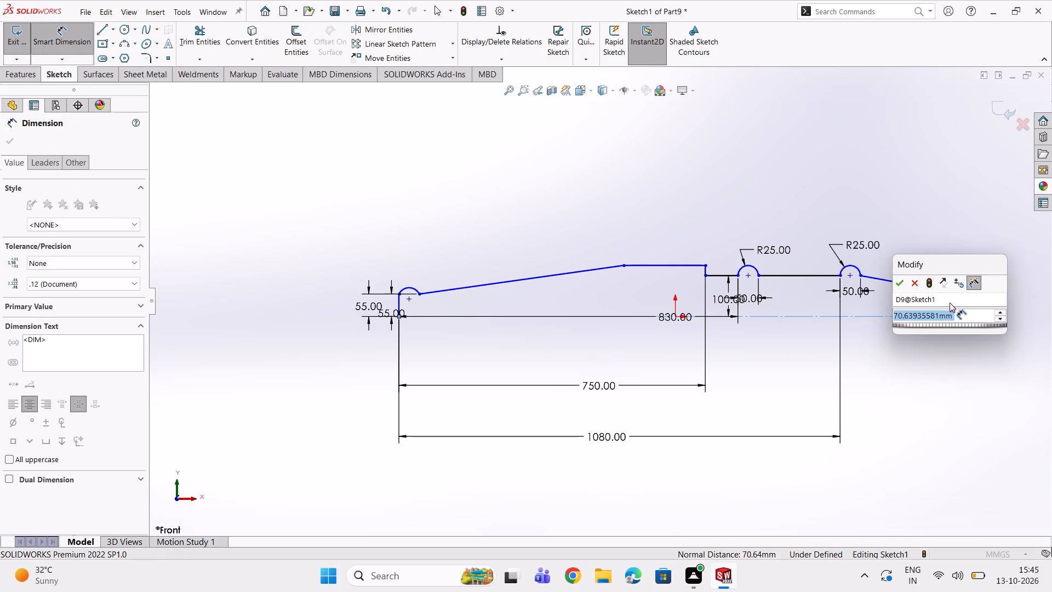
text(70)
key(Return)
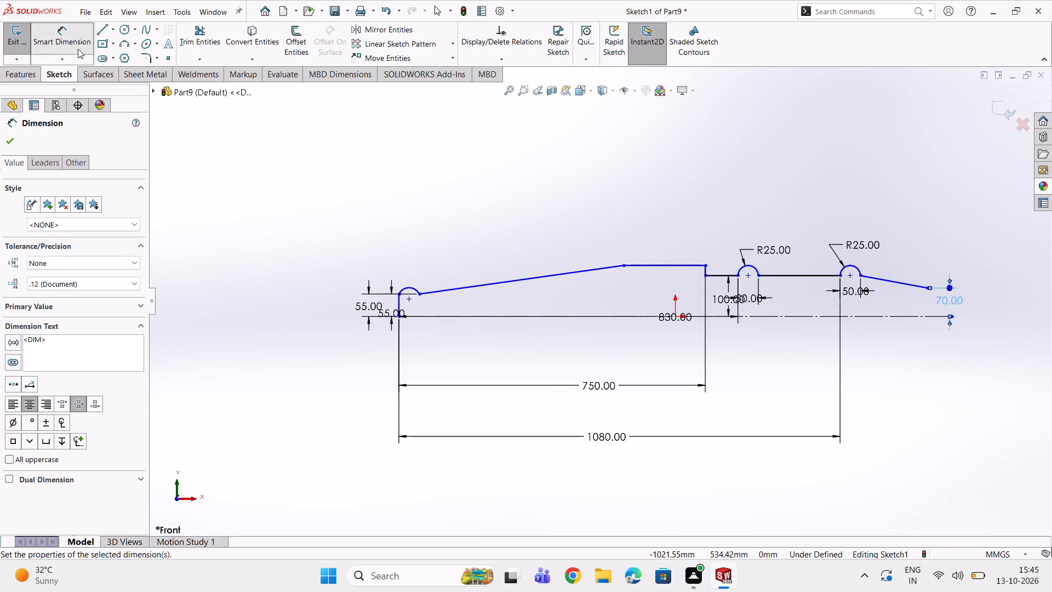
Dimension the horizontal distance from the arc-topped end's point on the centreline to the sloping line's free endpoint as 1280 mm.
click(926, 288)
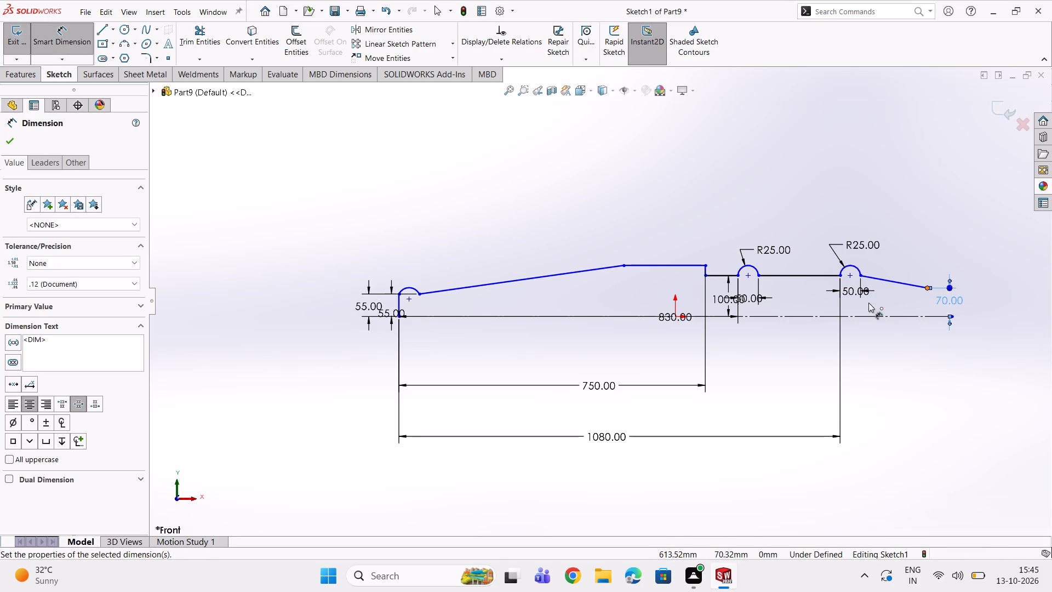
click(398, 316)
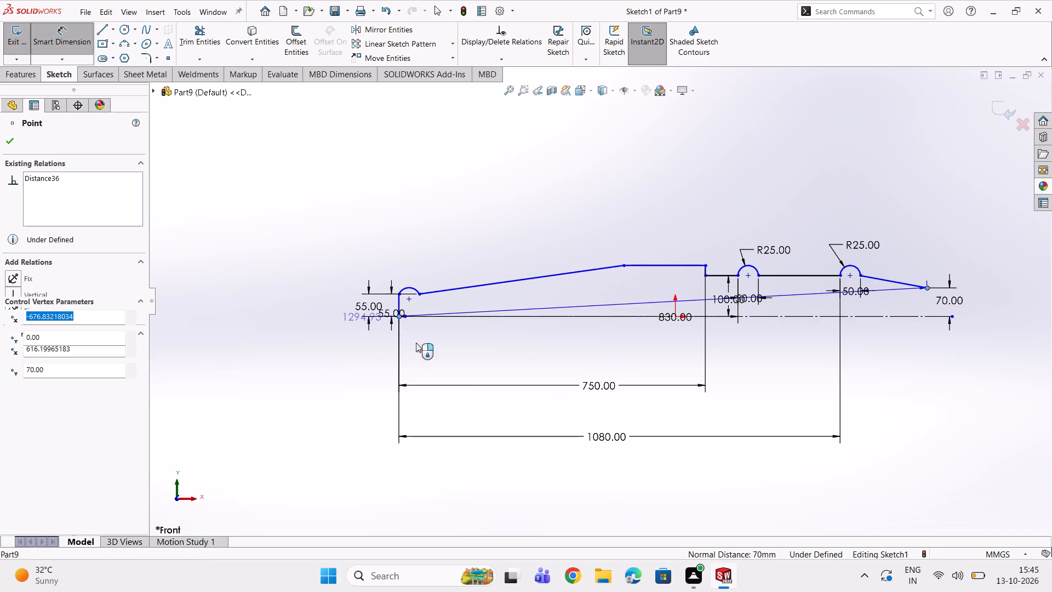
click(560, 497)
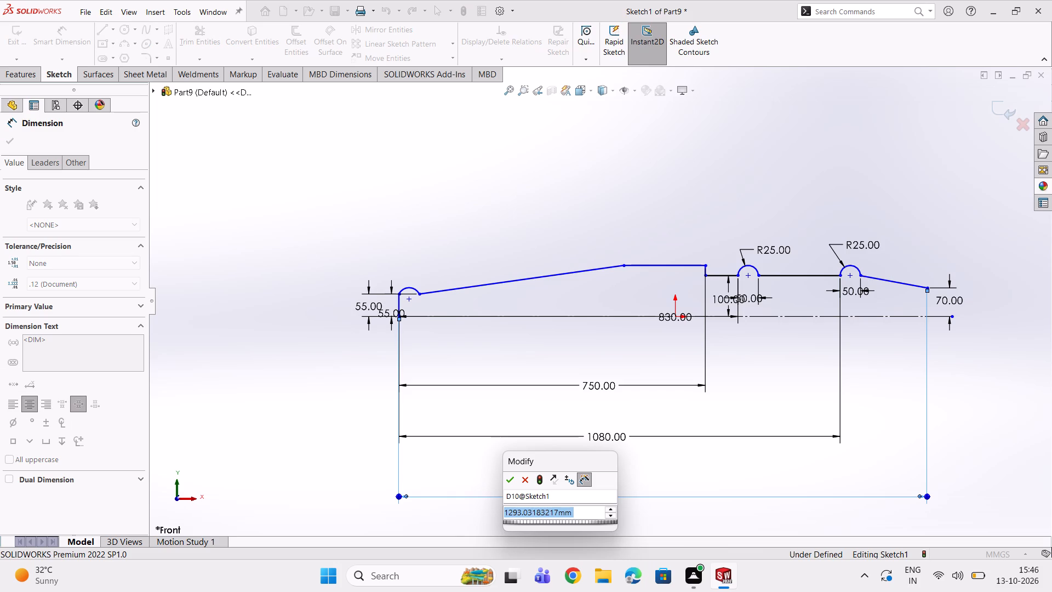
text(1280)
key(Return)
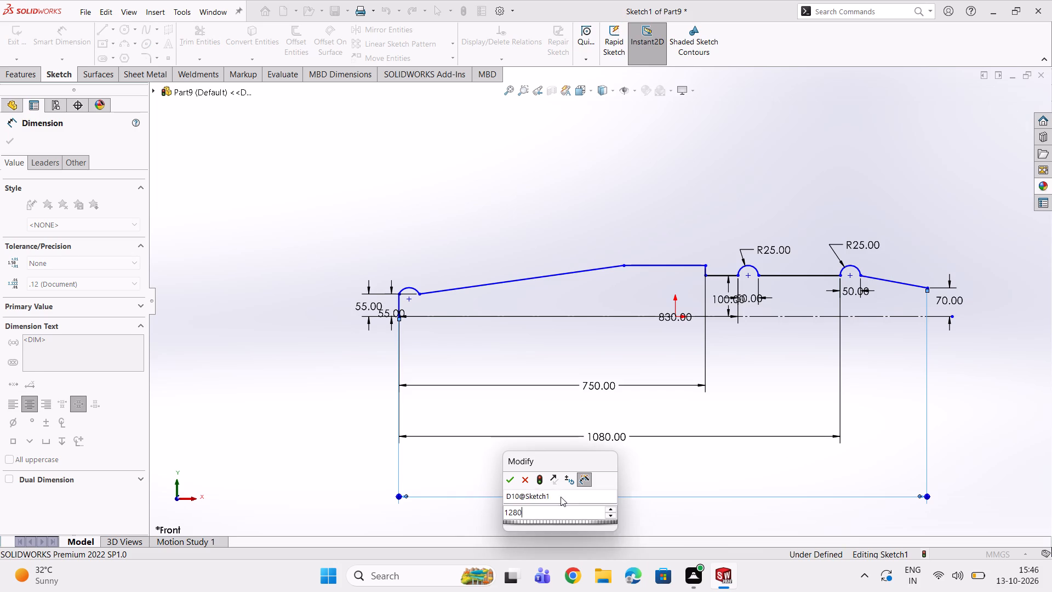
Draw a vertical line about 27 mm down from the sloping line's free endpoint, continuing into an outward horizontal line about 34 mm long.
scroll(825, 325, down, 2)
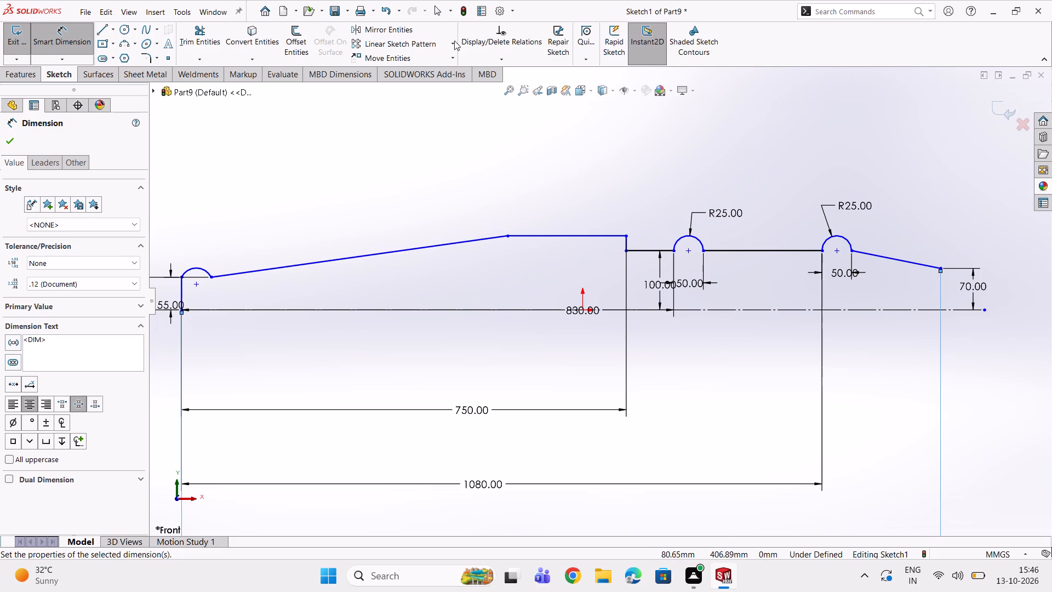
click(104, 31)
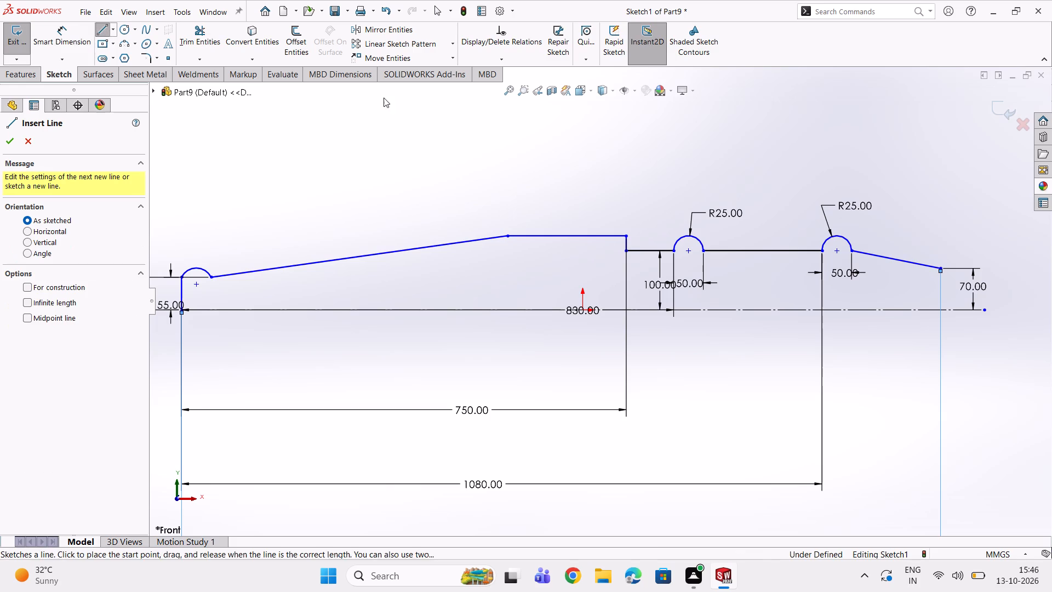
click(940, 270)
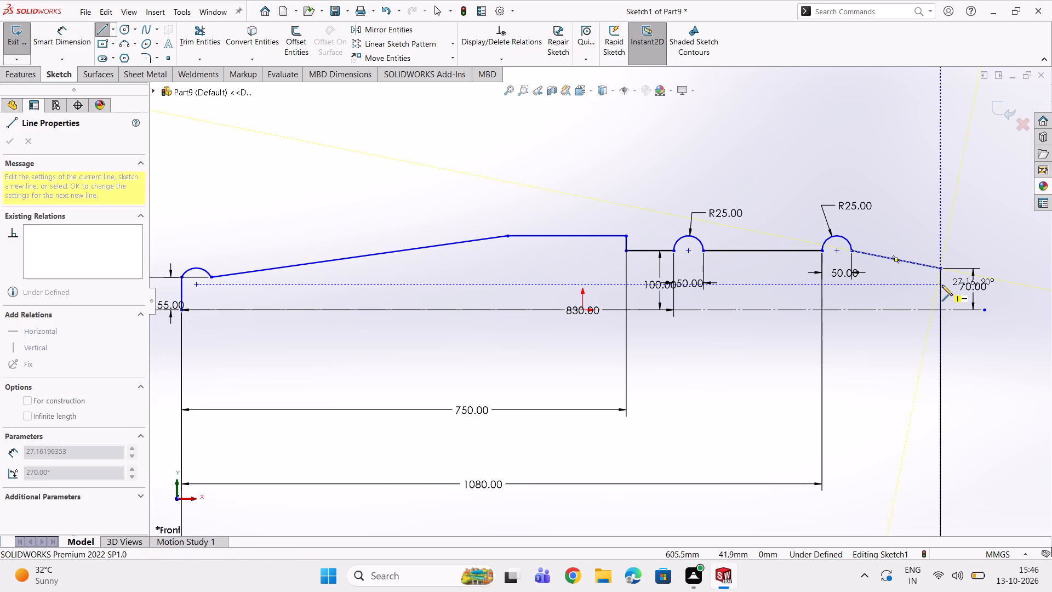
click(942, 285)
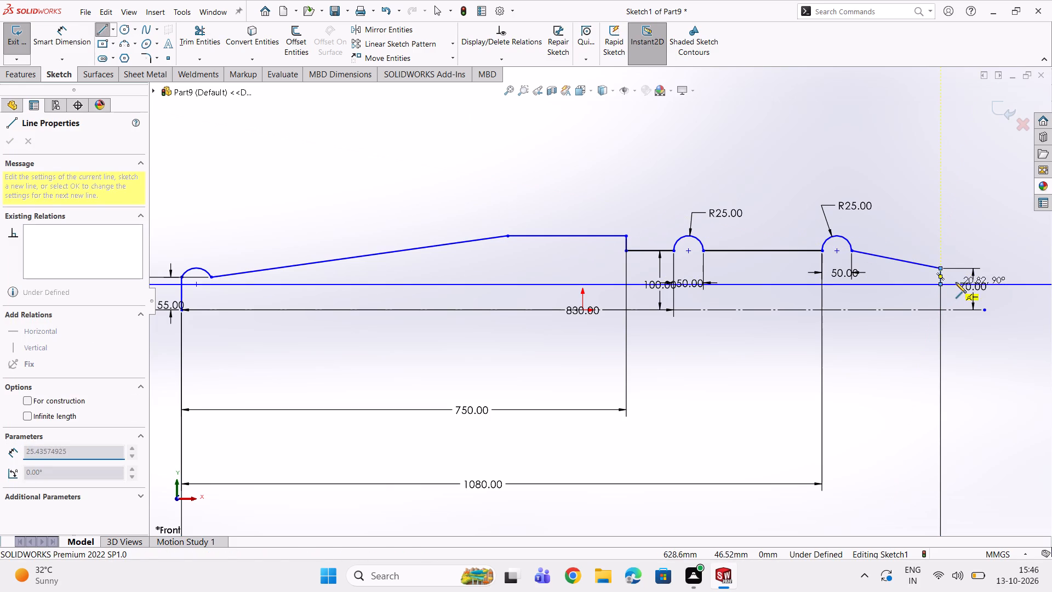
click(960, 282)
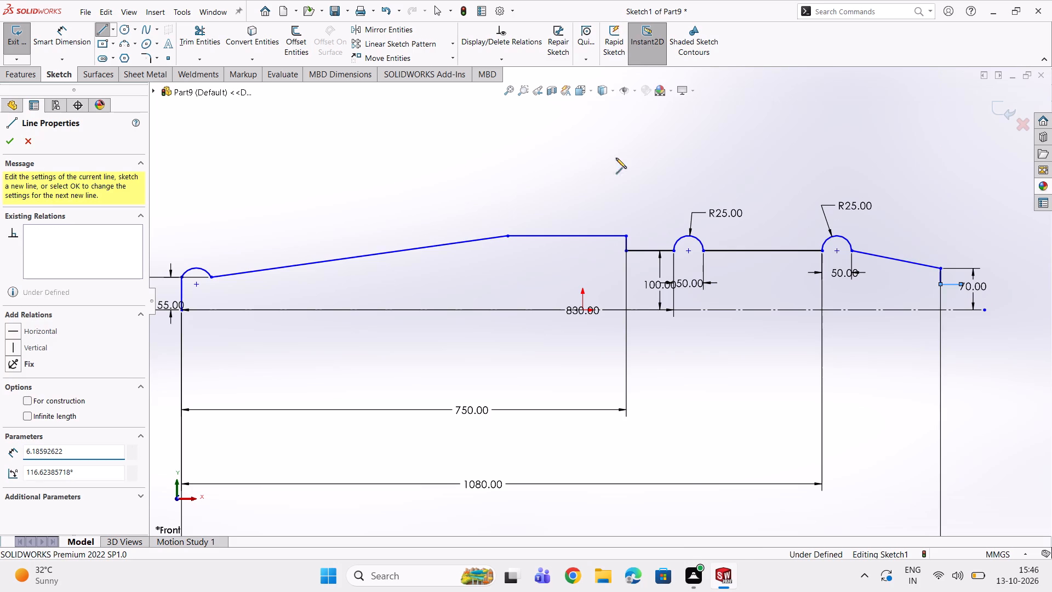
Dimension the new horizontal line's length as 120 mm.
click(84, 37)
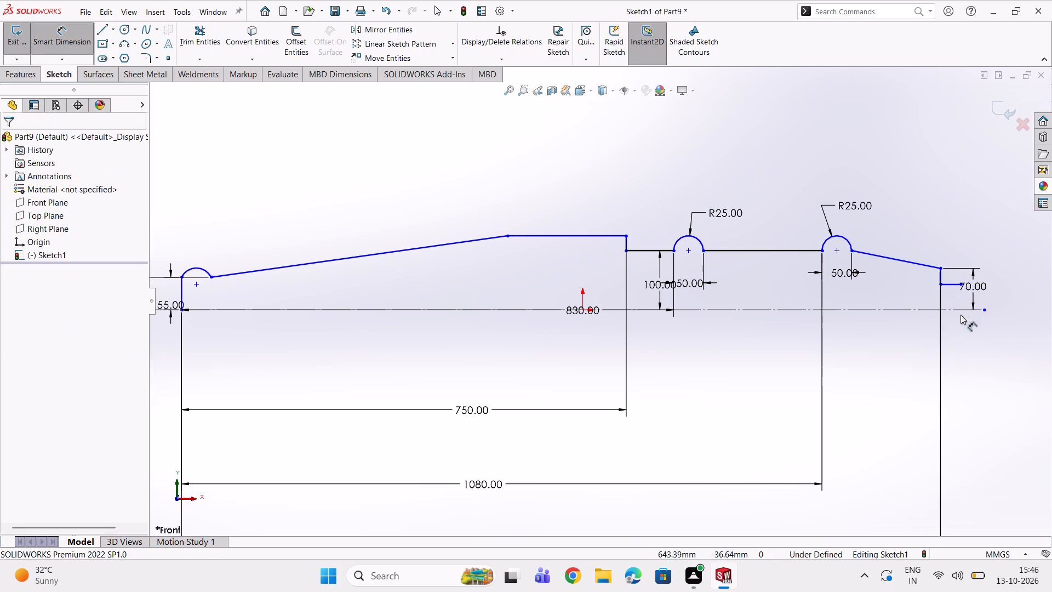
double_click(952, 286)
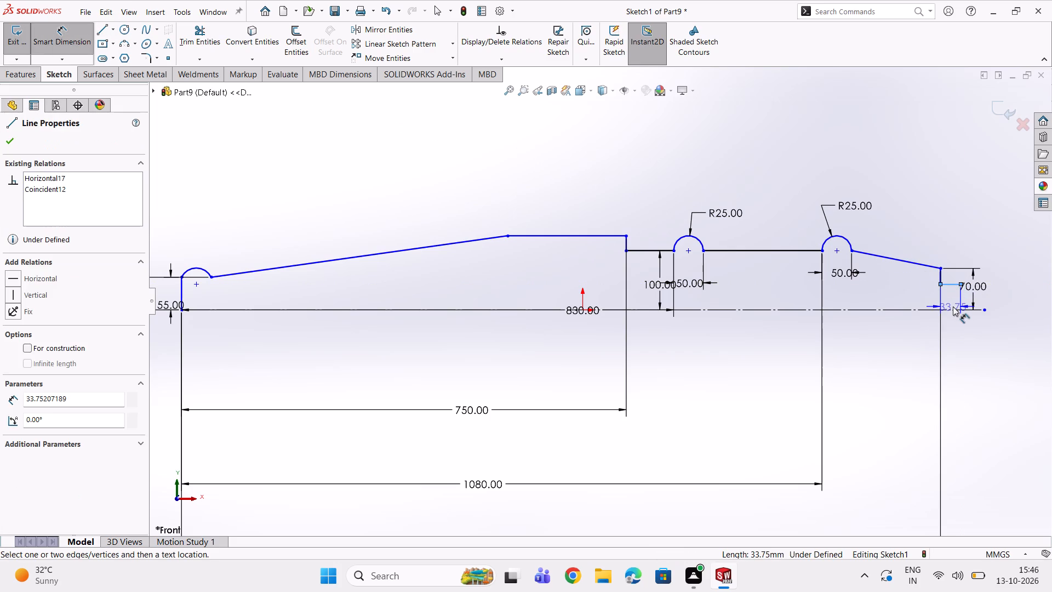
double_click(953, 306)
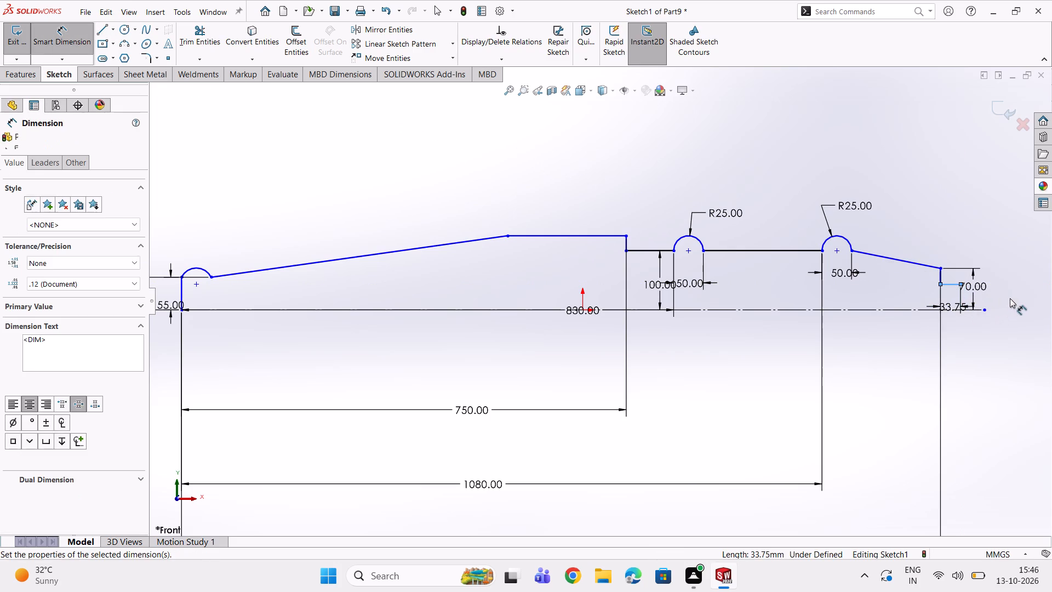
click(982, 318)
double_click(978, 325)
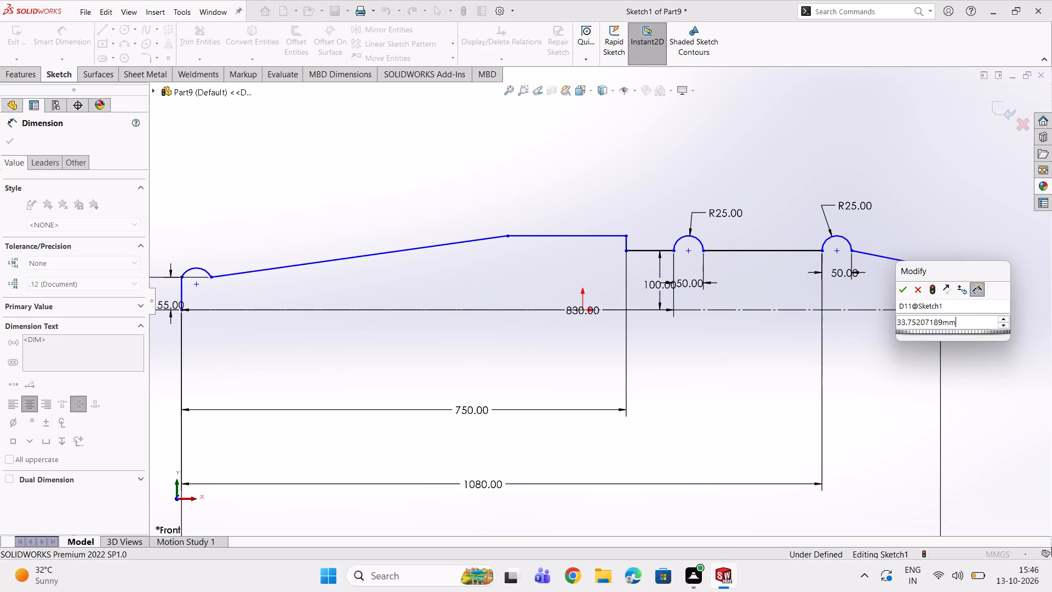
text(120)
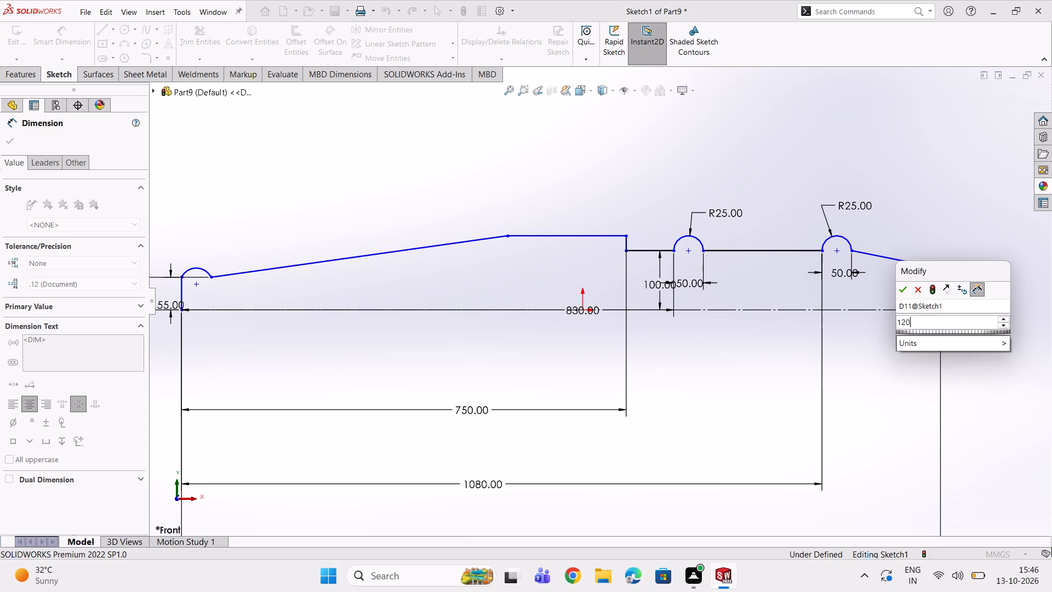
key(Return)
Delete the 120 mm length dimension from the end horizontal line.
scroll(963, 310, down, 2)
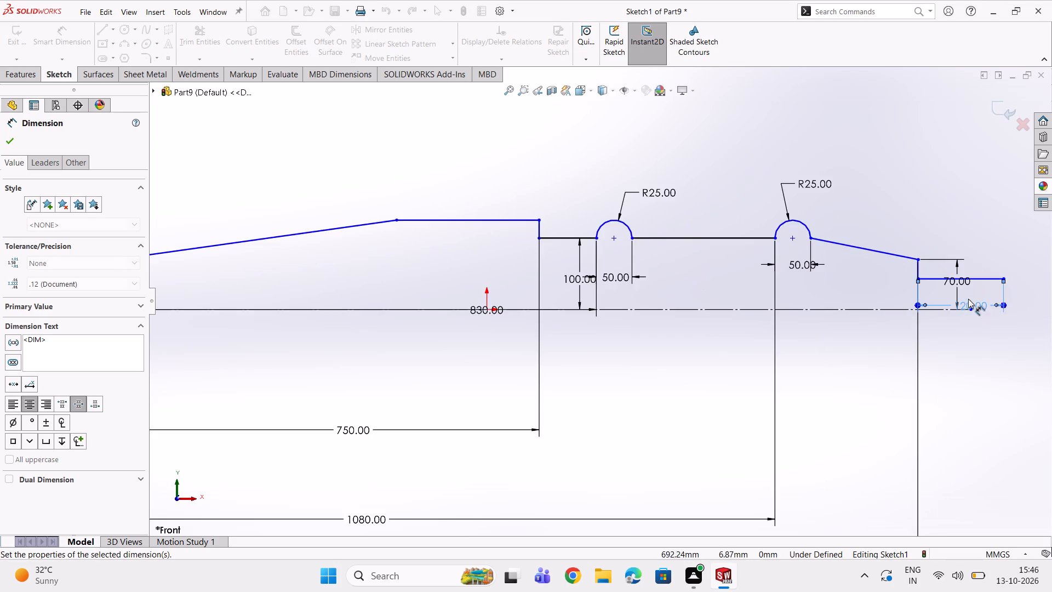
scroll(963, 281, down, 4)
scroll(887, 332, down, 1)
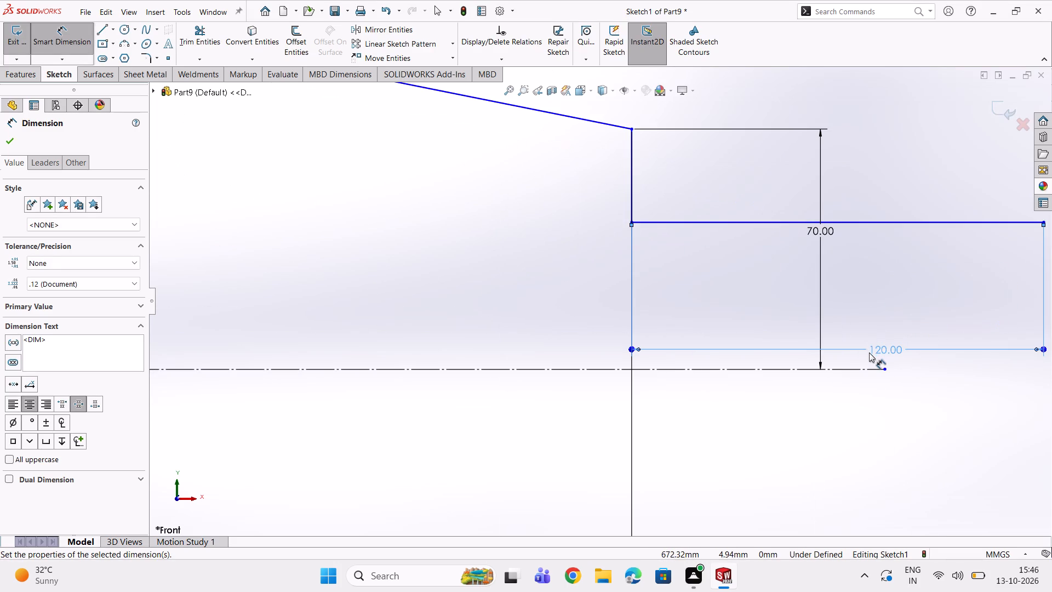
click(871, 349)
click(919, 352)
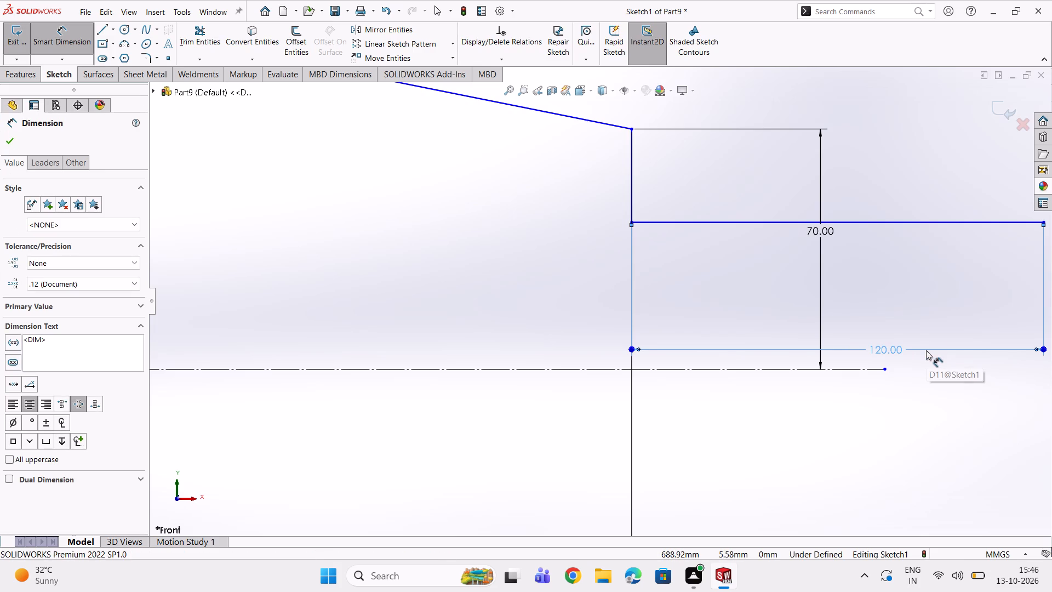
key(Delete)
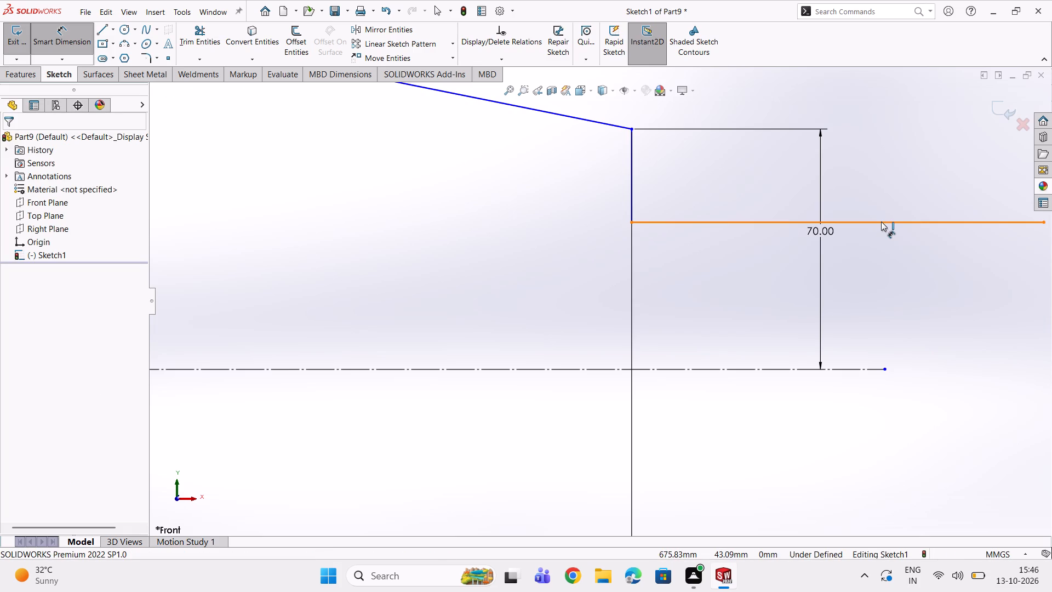
Dimension the vertical distance between the end horizontal line and the centreline as 60 mm.
click(881, 221)
double_click(855, 369)
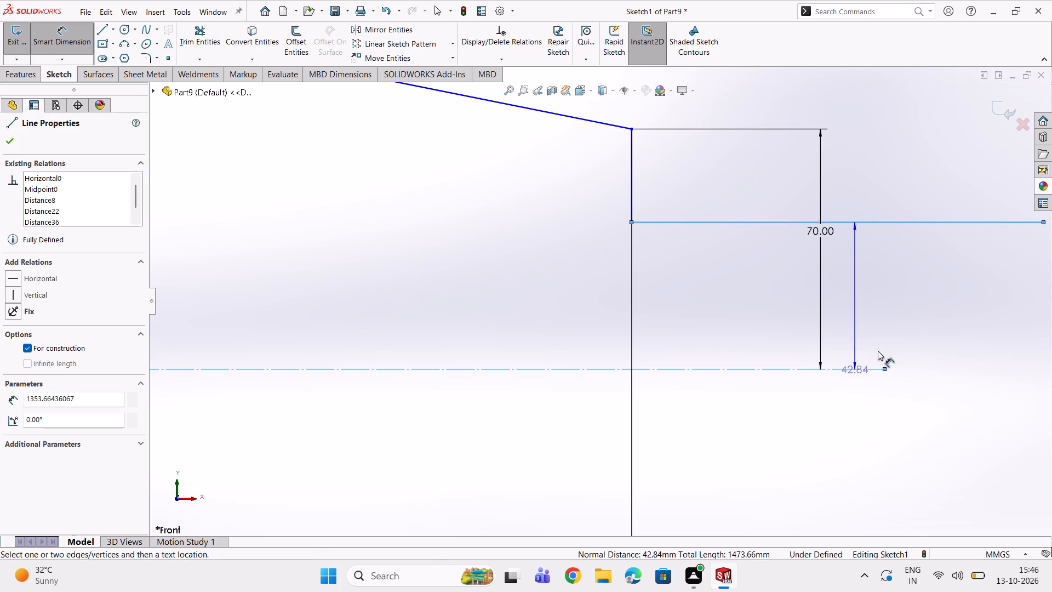
click(895, 331)
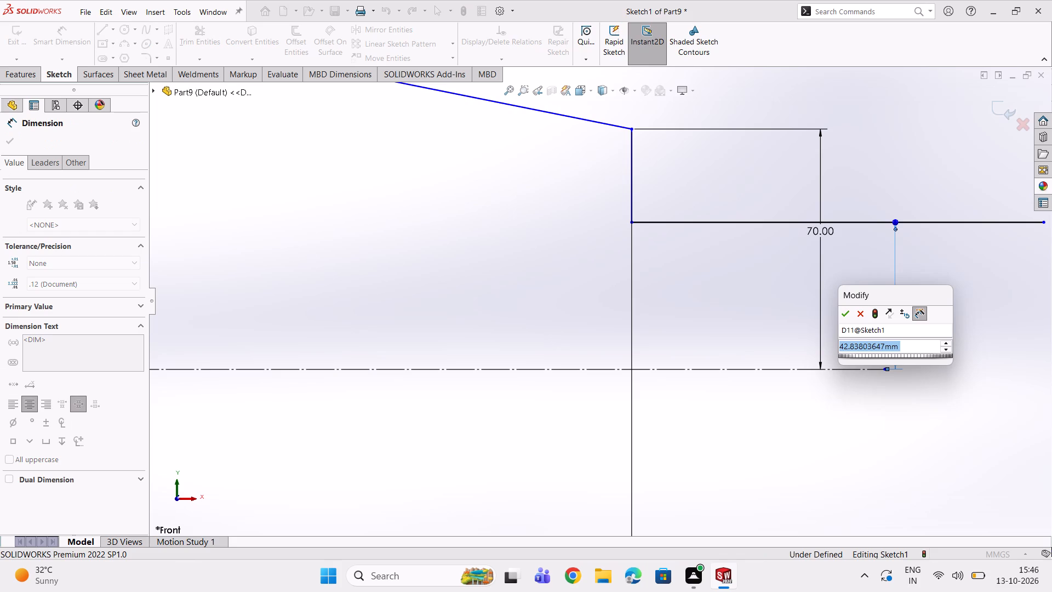
text(60)
key(Return)
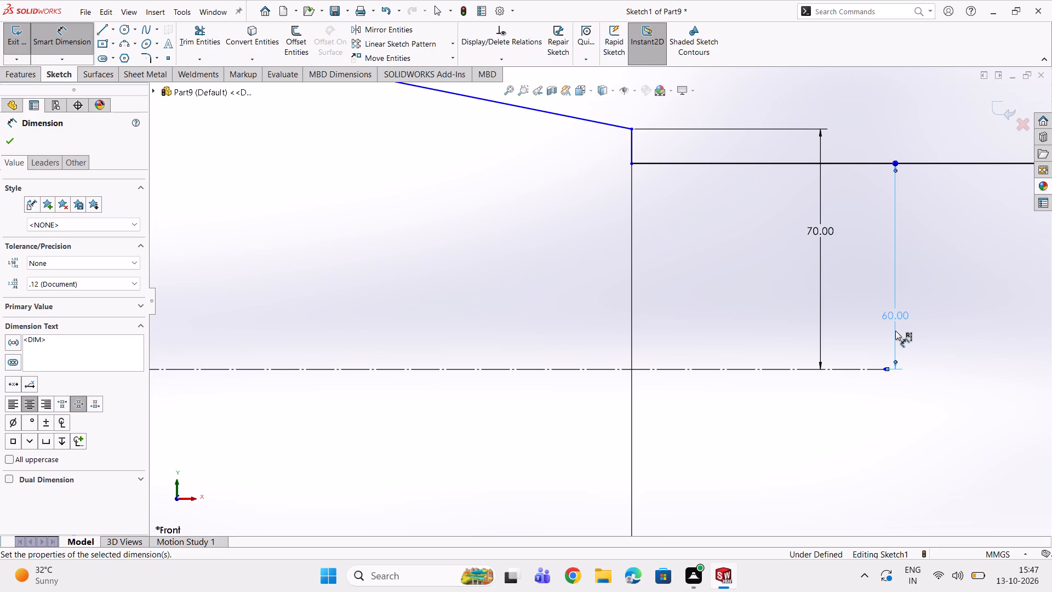
Dimension the end horizontal line's length as 57 mm.
scroll(799, 289, up, 3)
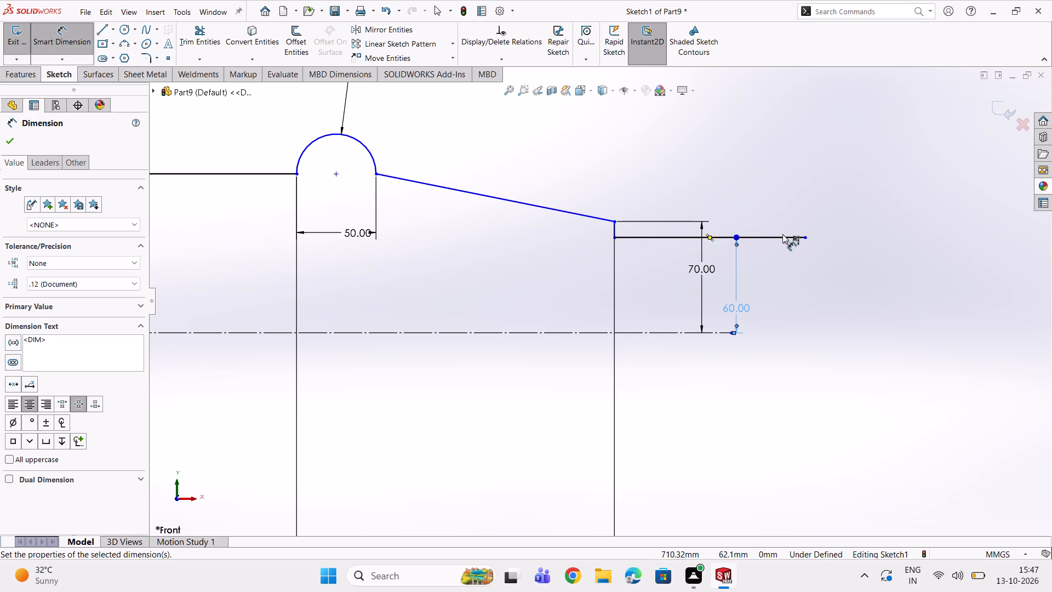
click(779, 234)
click(779, 237)
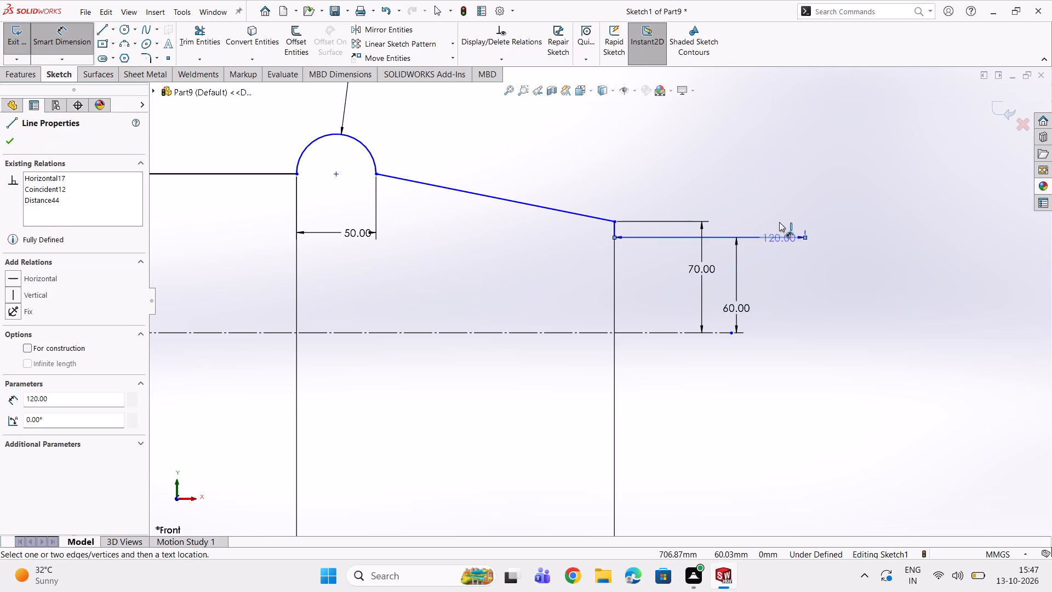
click(775, 200)
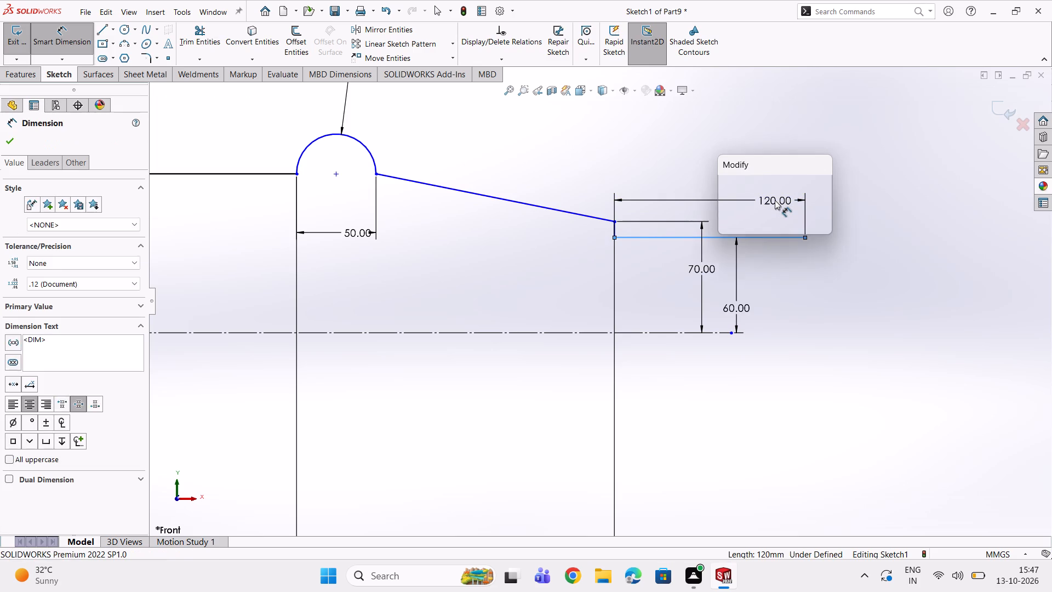
text(57)
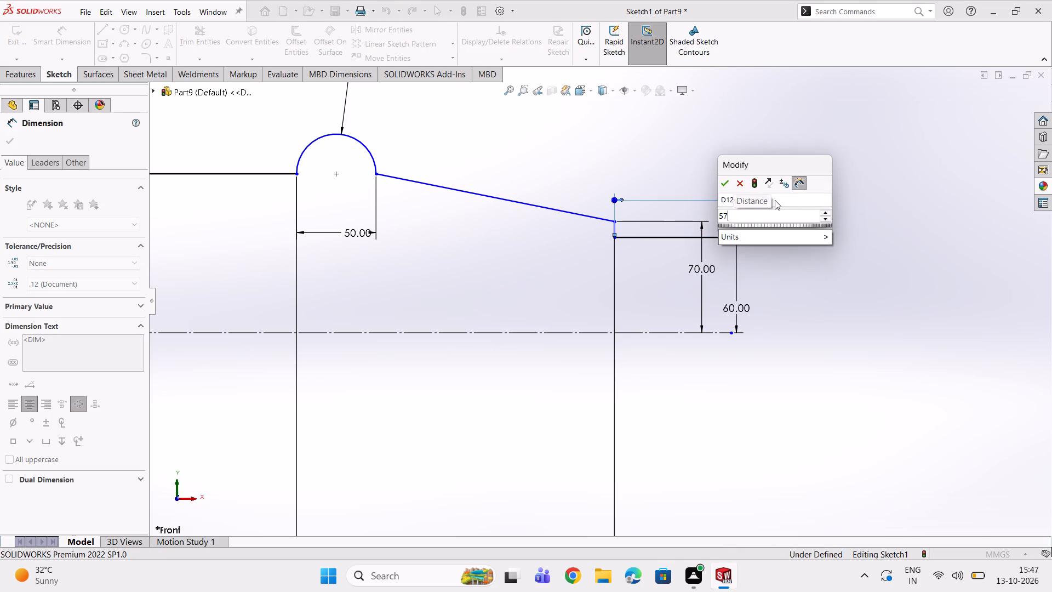
key(Return)
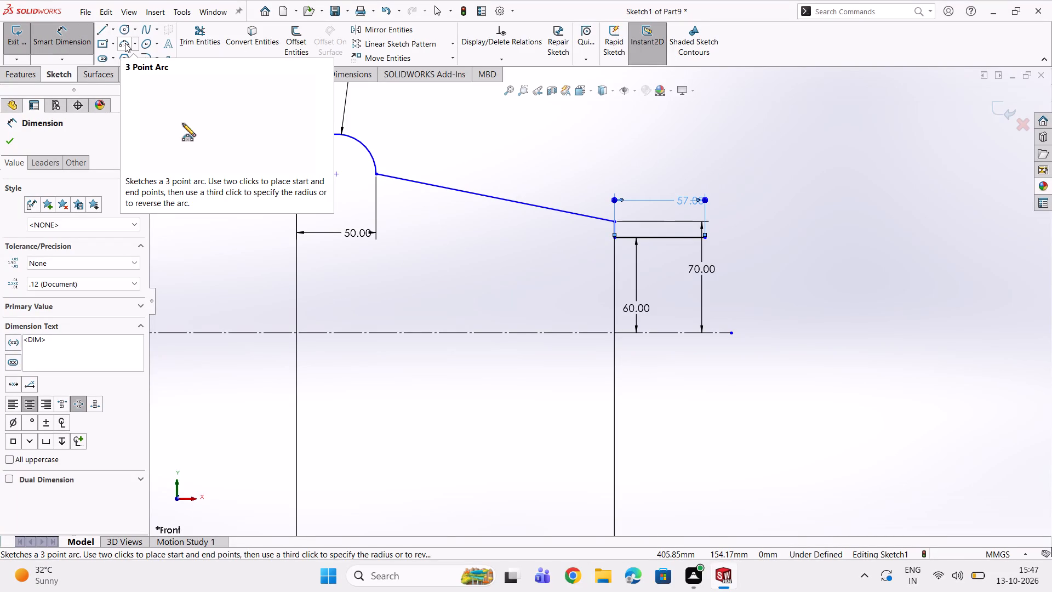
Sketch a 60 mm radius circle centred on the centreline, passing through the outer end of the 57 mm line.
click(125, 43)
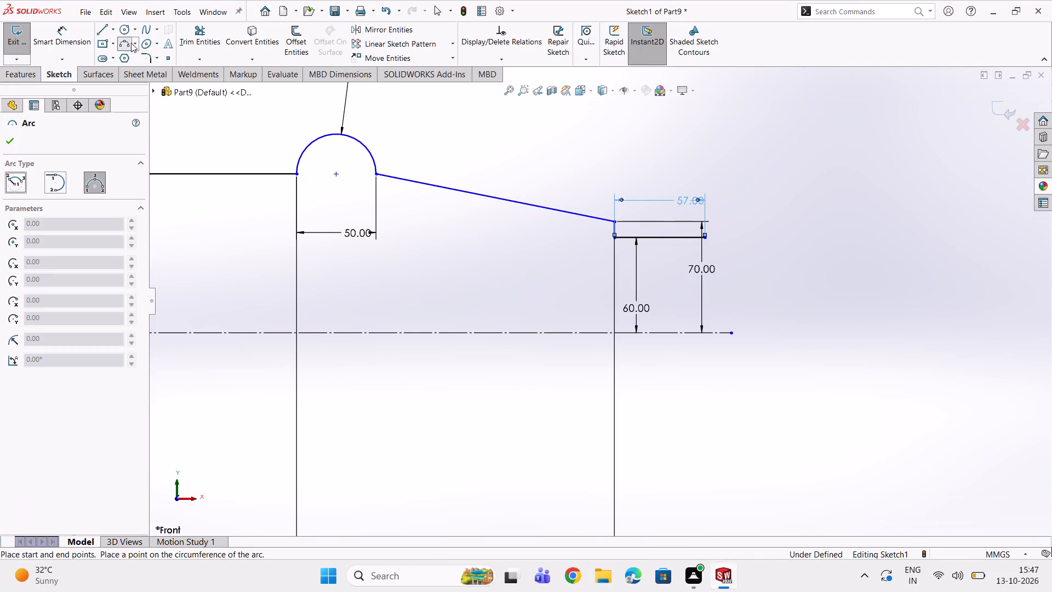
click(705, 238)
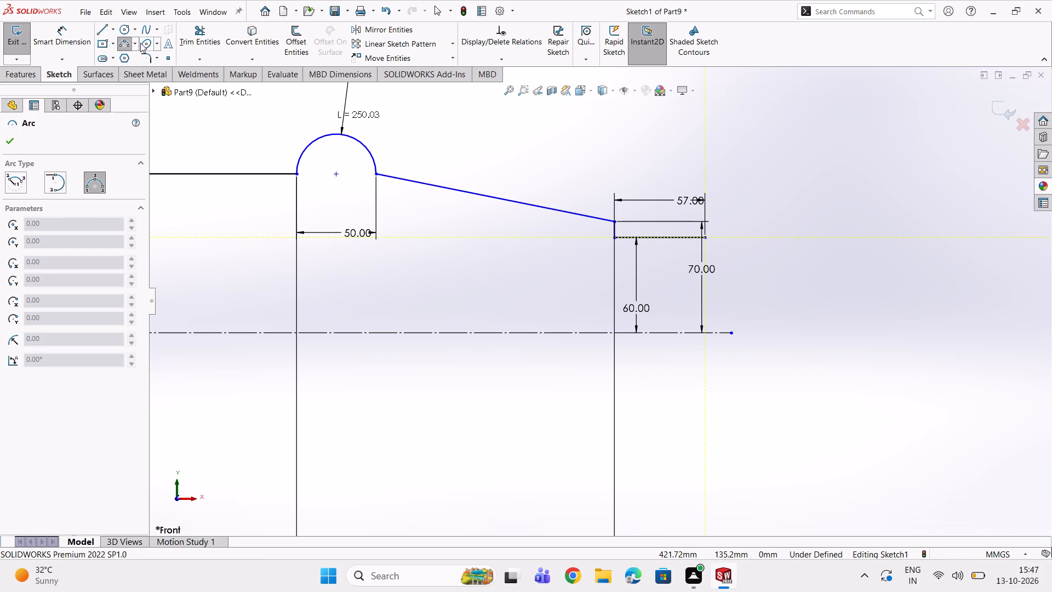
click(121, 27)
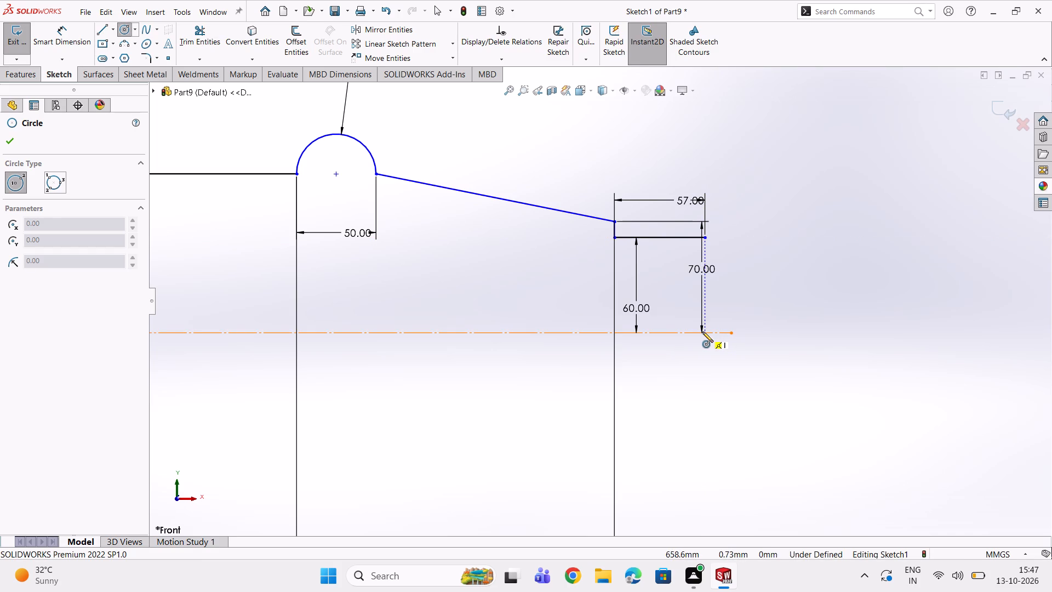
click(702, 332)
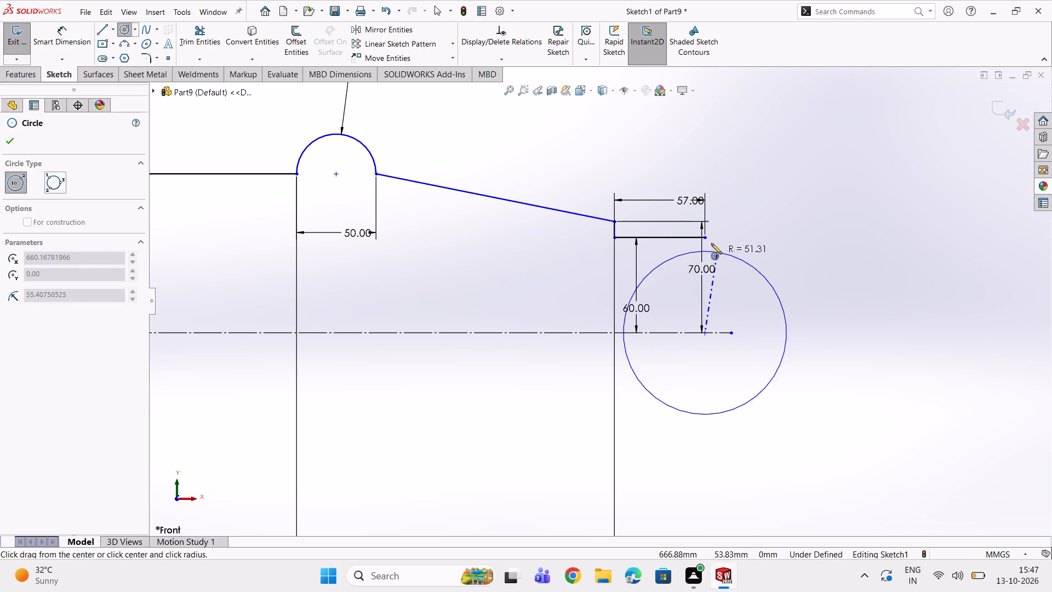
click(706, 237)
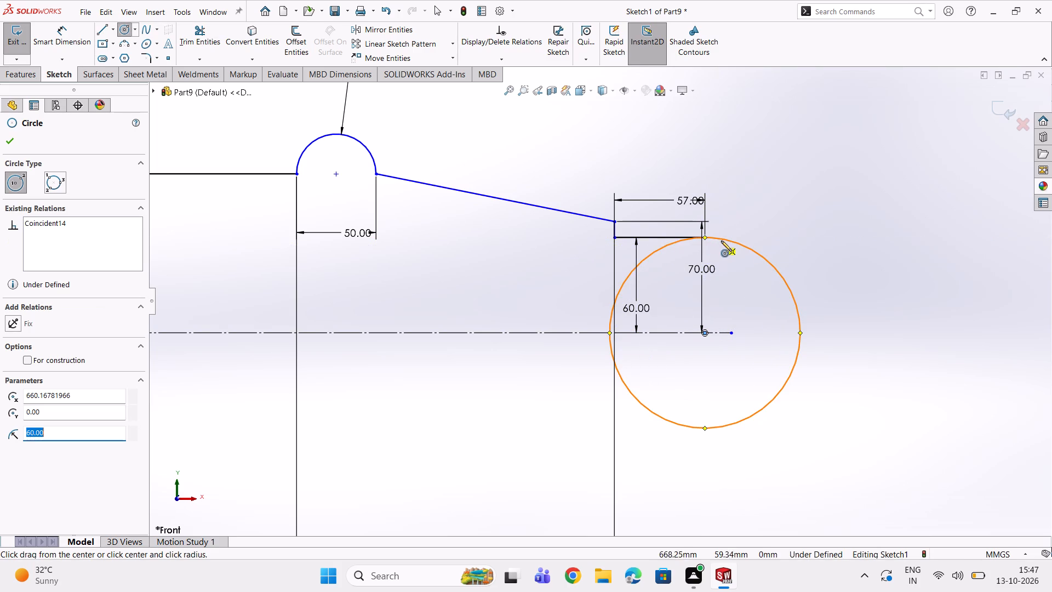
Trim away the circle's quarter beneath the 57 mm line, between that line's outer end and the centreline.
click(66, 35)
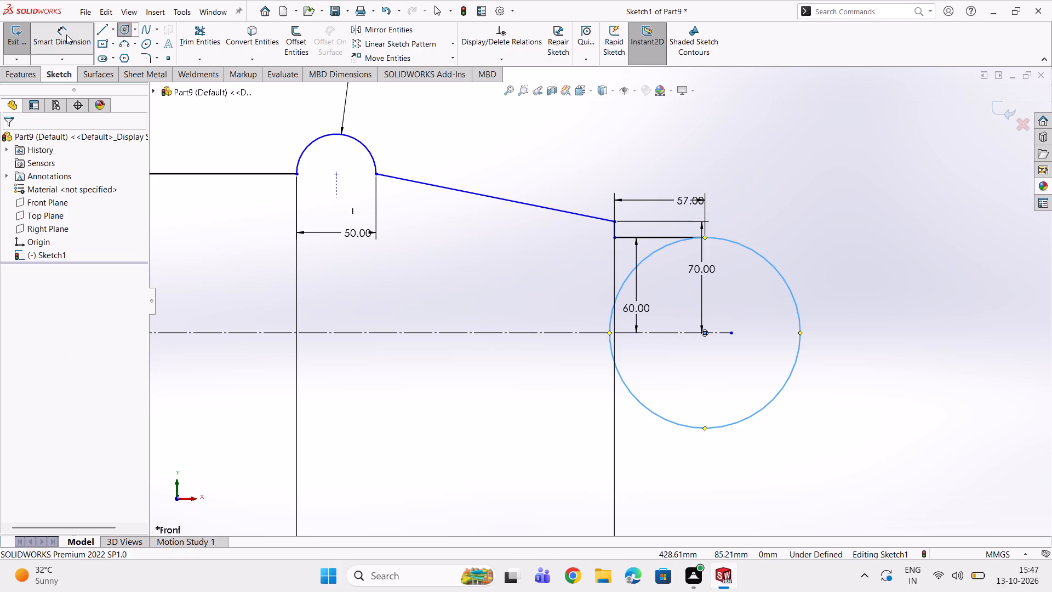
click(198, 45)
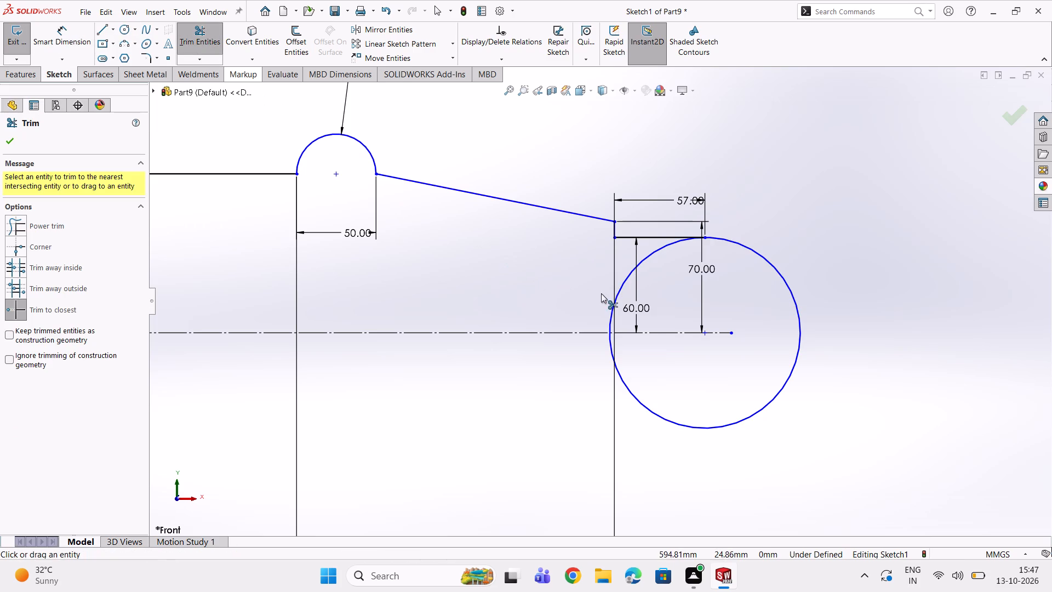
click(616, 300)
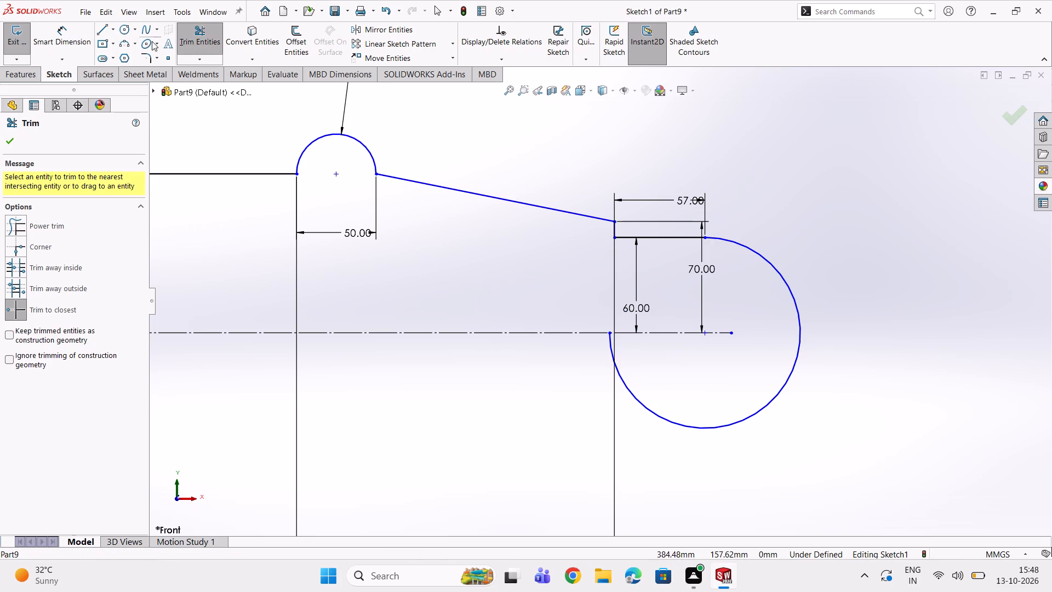
Extend the centreline to the far side of the trimmed circle.
click(192, 61)
click(199, 85)
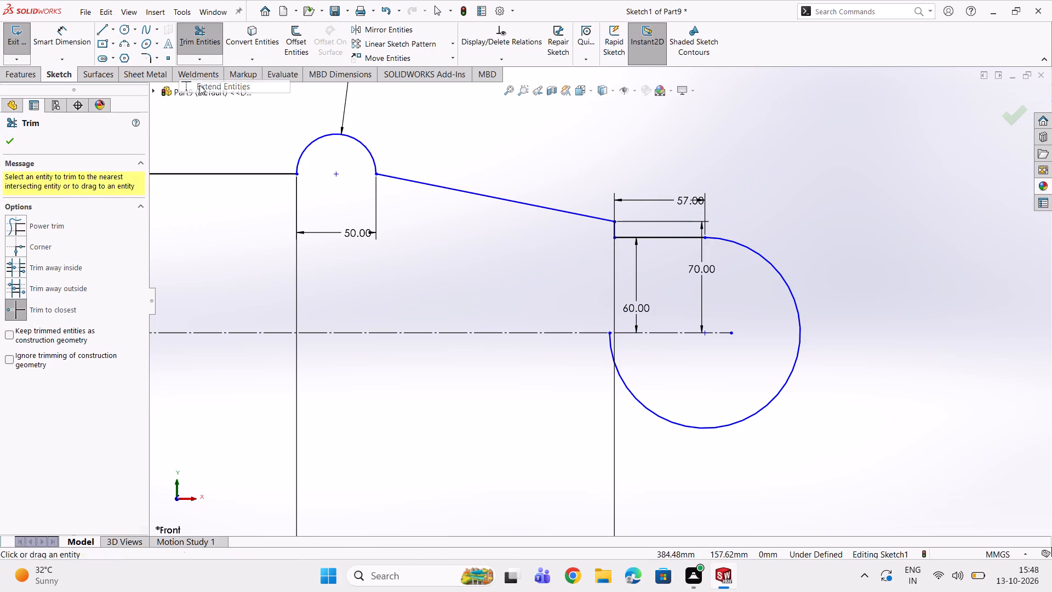
click(693, 331)
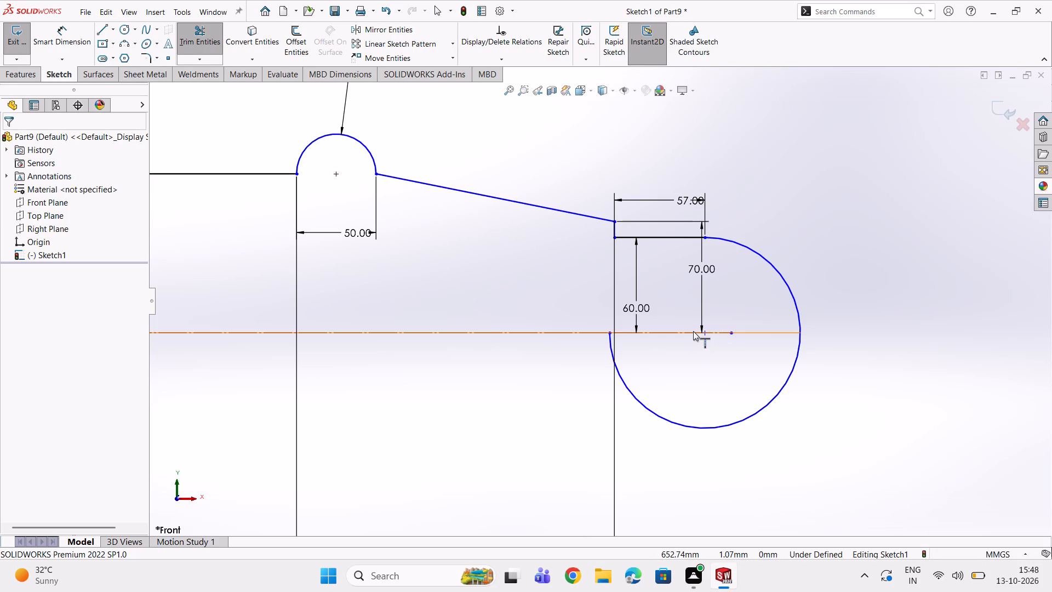
double_click(577, 301)
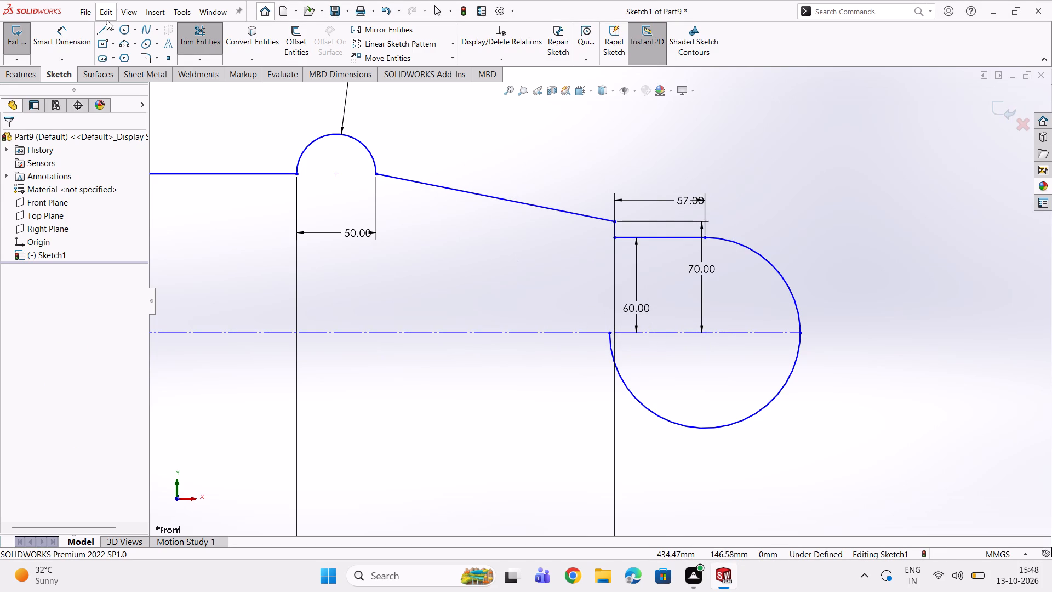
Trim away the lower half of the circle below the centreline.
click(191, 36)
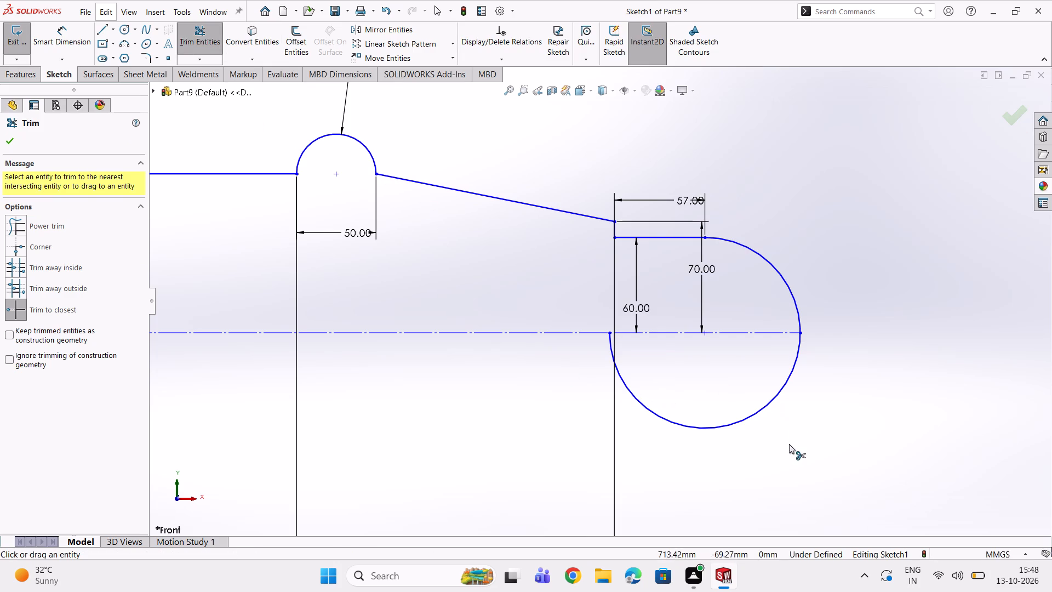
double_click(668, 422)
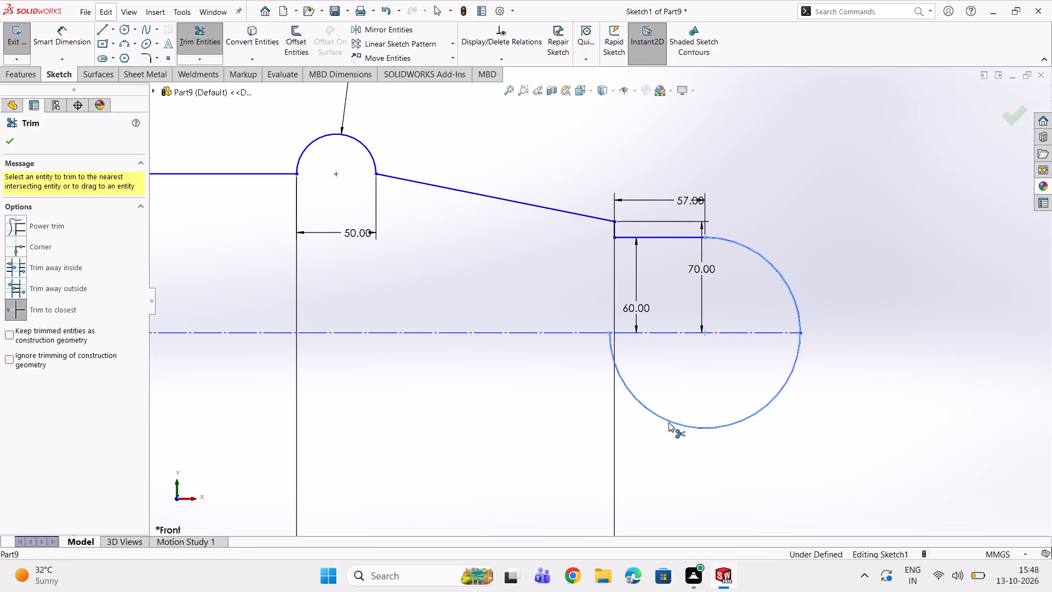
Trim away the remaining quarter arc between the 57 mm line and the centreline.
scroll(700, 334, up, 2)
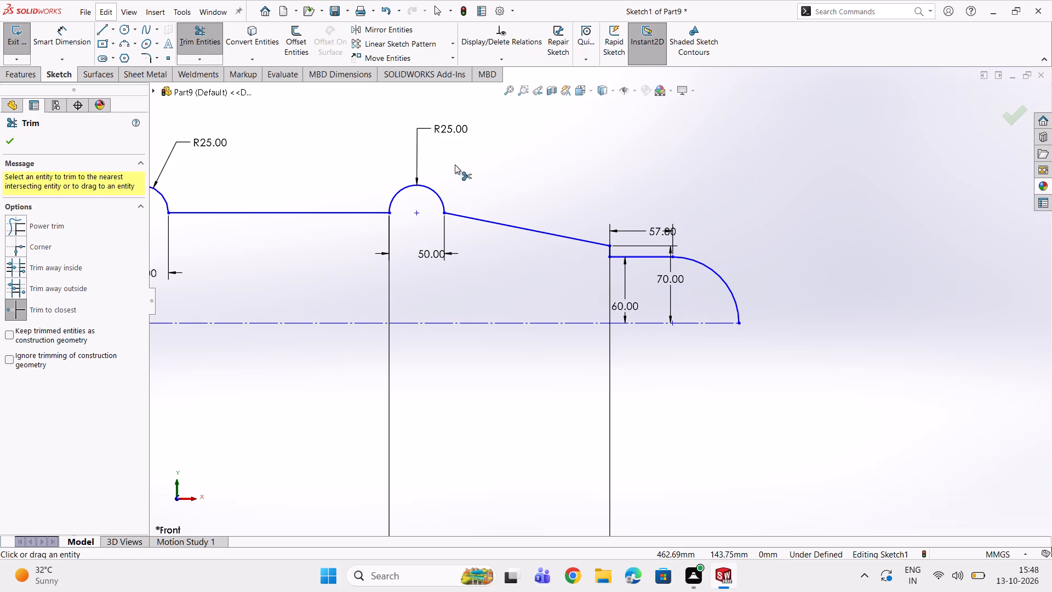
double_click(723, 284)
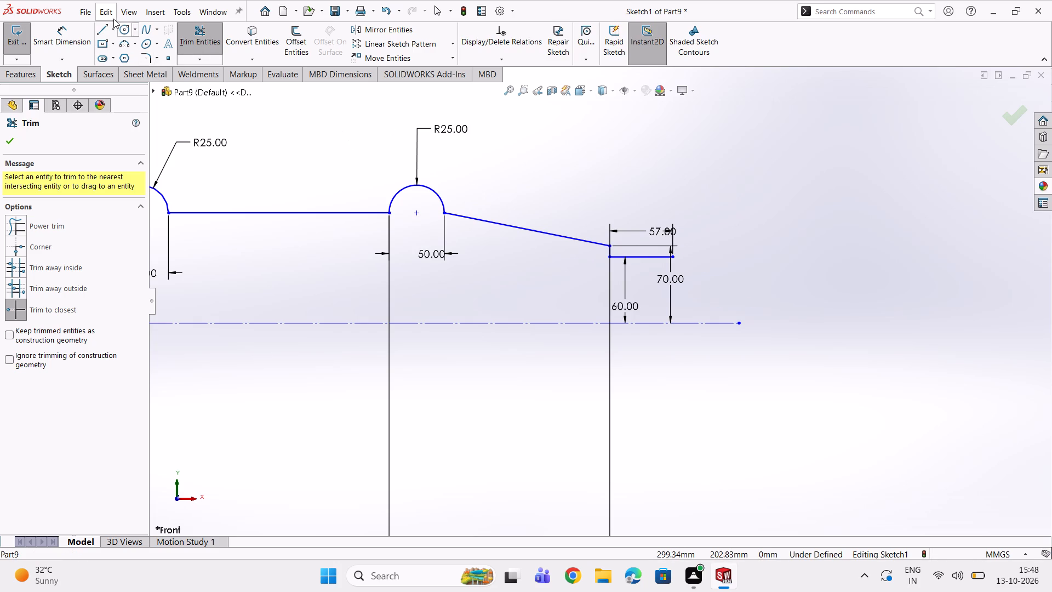
Draw a 60 mm vertical line from the centreline up to the outer end of the 57 mm line.
click(99, 29)
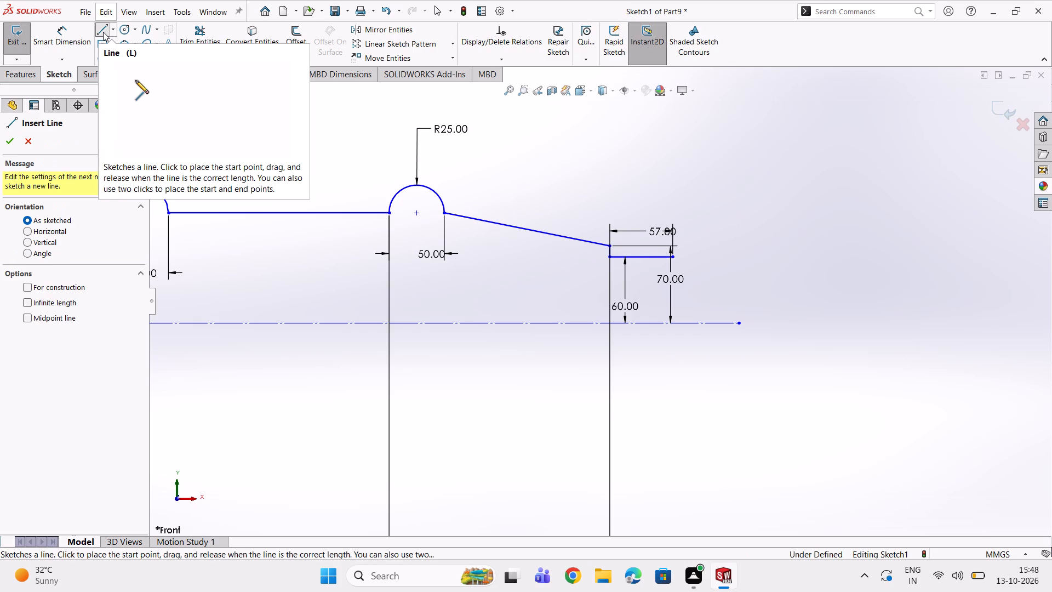
double_click(102, 30)
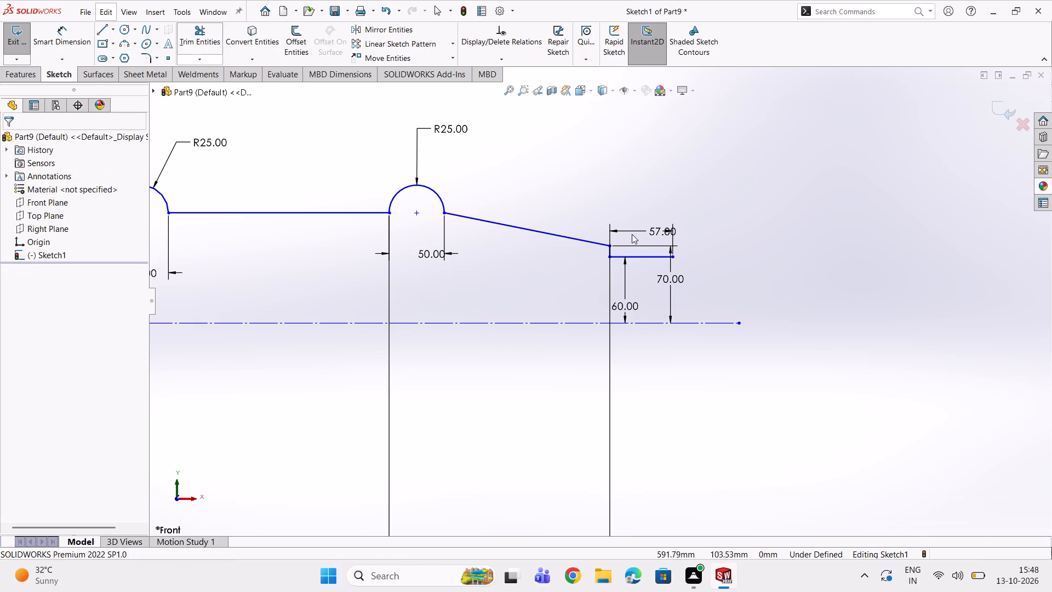
click(100, 32)
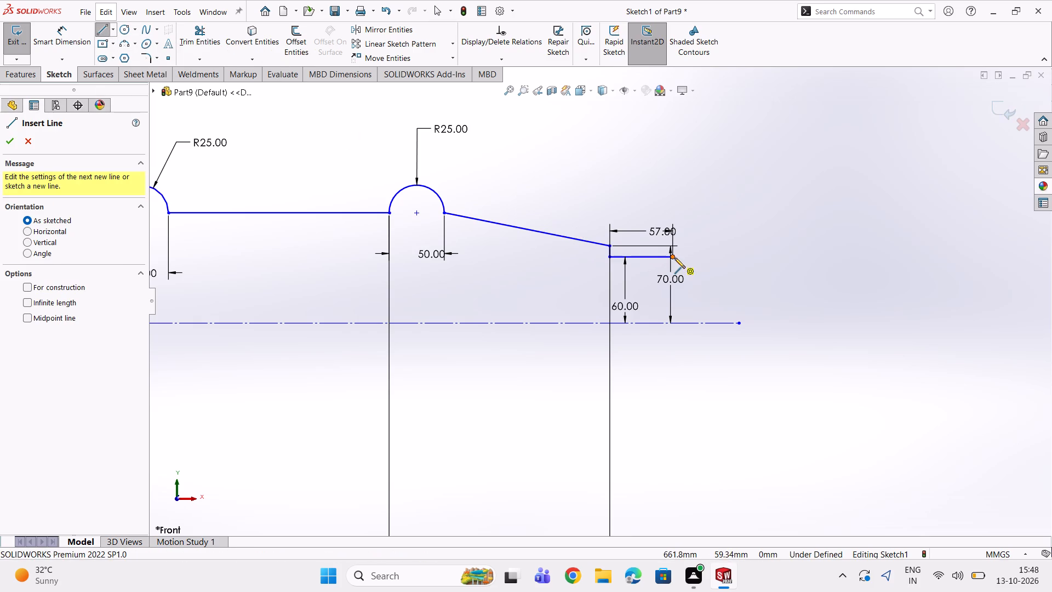
click(673, 323)
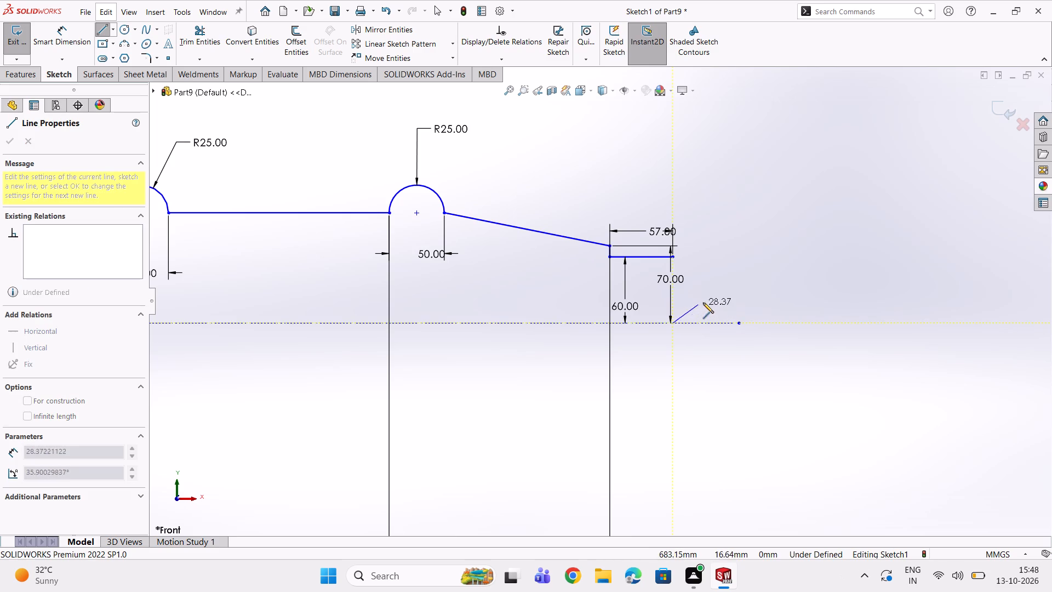
click(673, 257)
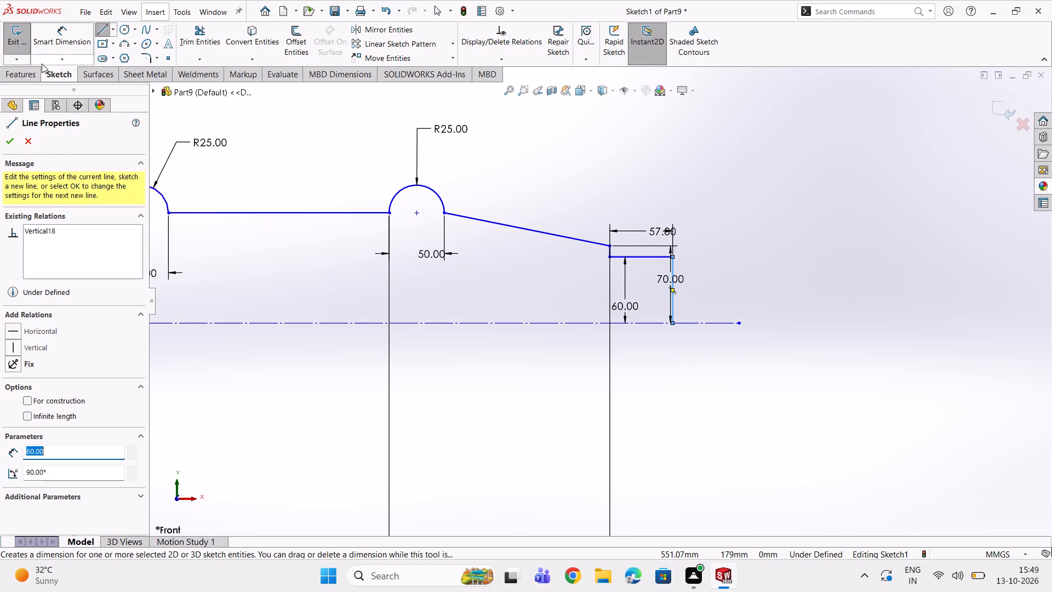
Sketch a separate circle of about 50 mm radius beyond the end of the centreline.
click(121, 31)
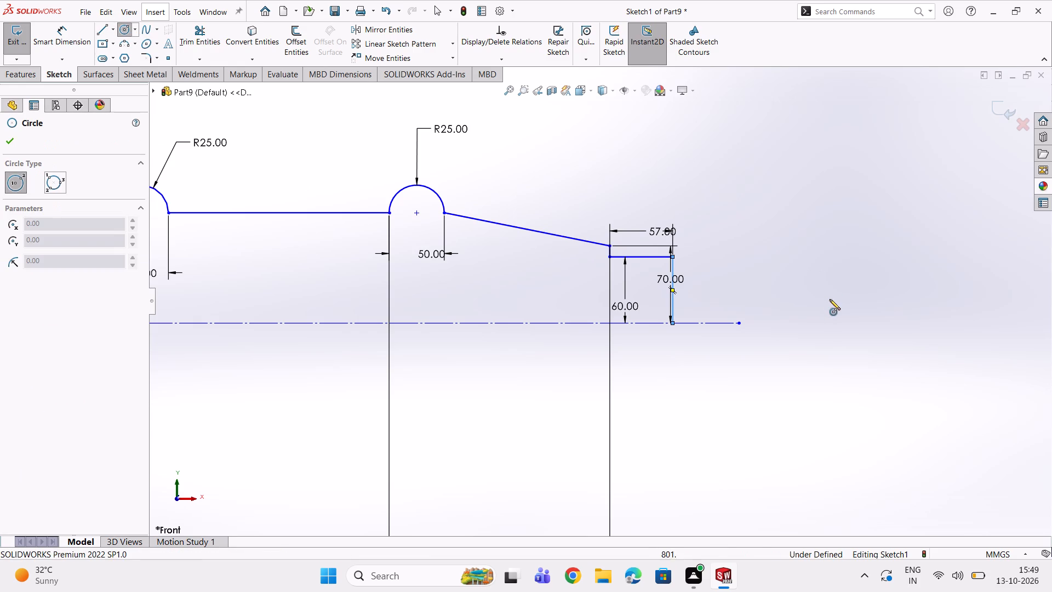
click(843, 306)
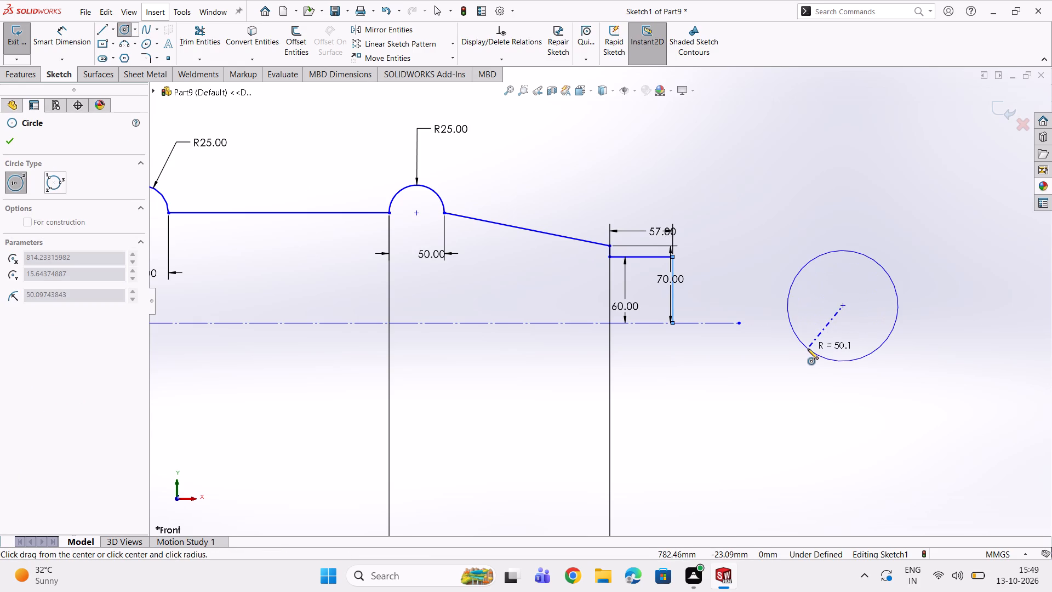
click(808, 349)
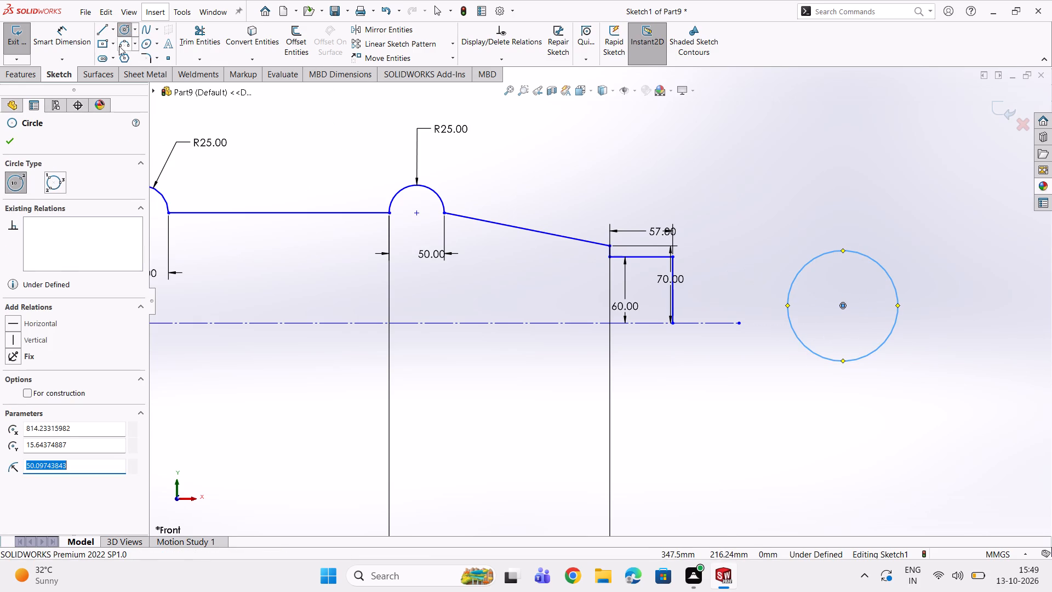
Dimension the separate circle's diameter as 120 mm.
click(65, 30)
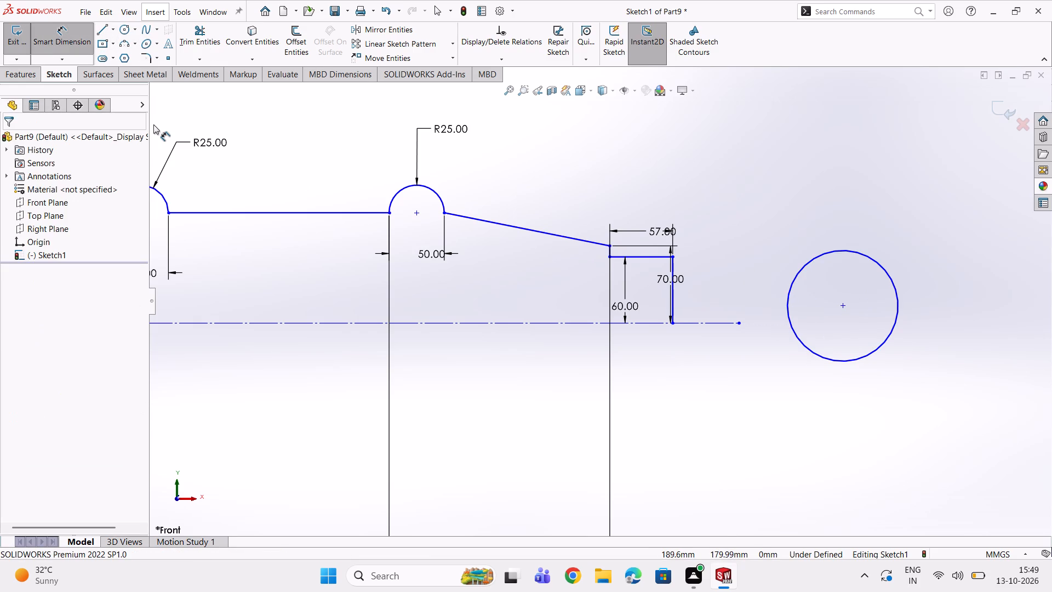
click(868, 259)
double_click(914, 214)
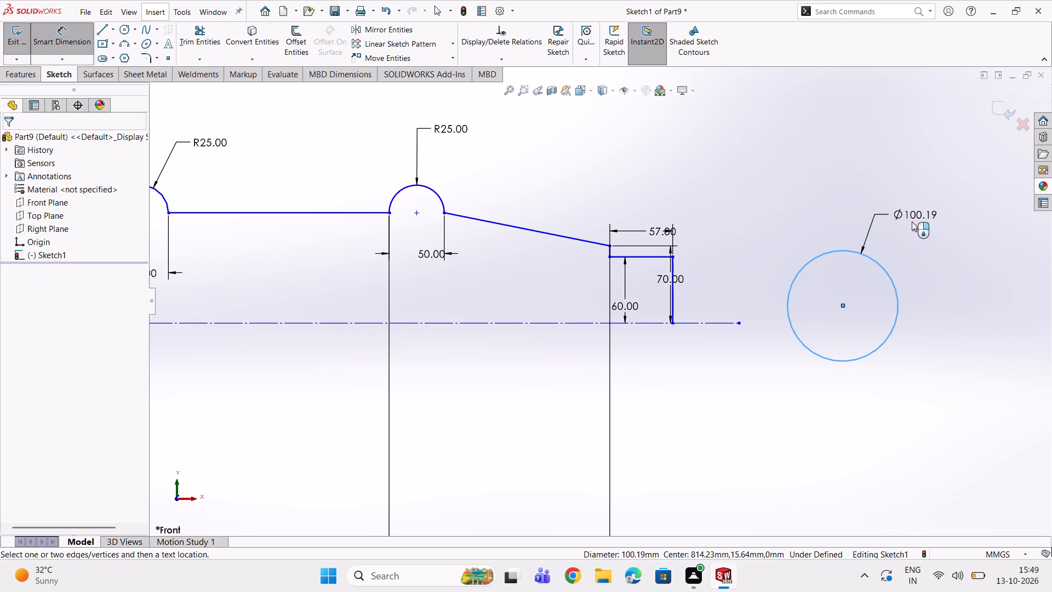
text(120)
key(Return)
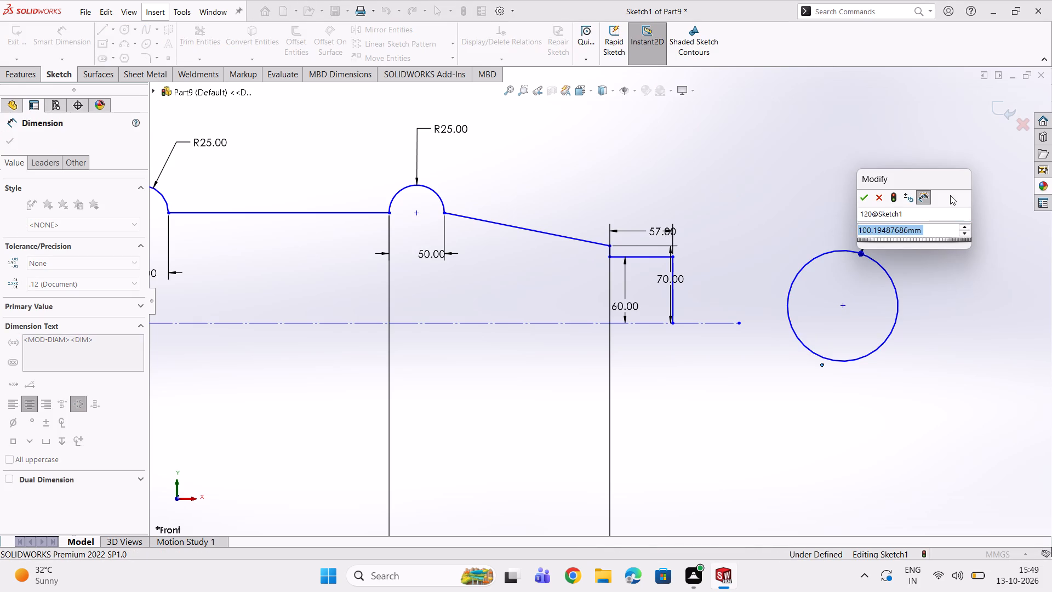
text(120)
key(Return)
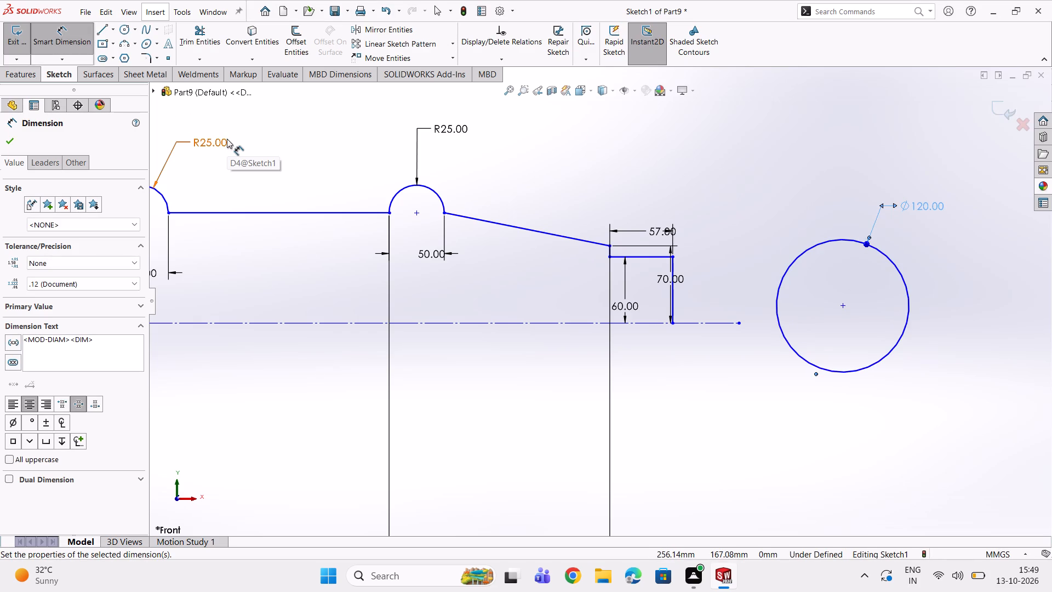
Set the separate circle's diameter to 160 mm.
double_click(914, 207)
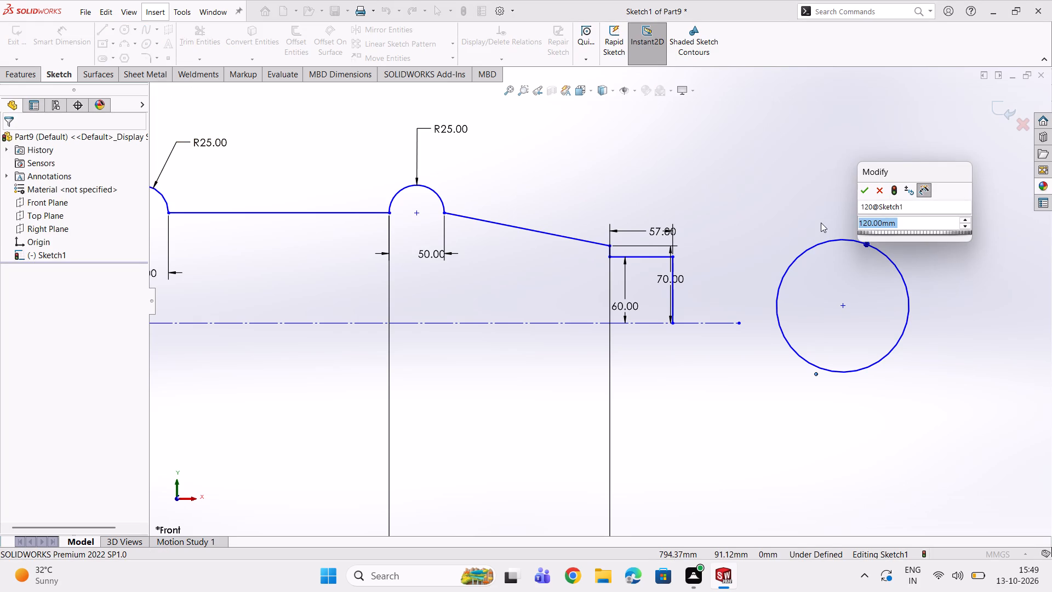
text(160)
key(Return)
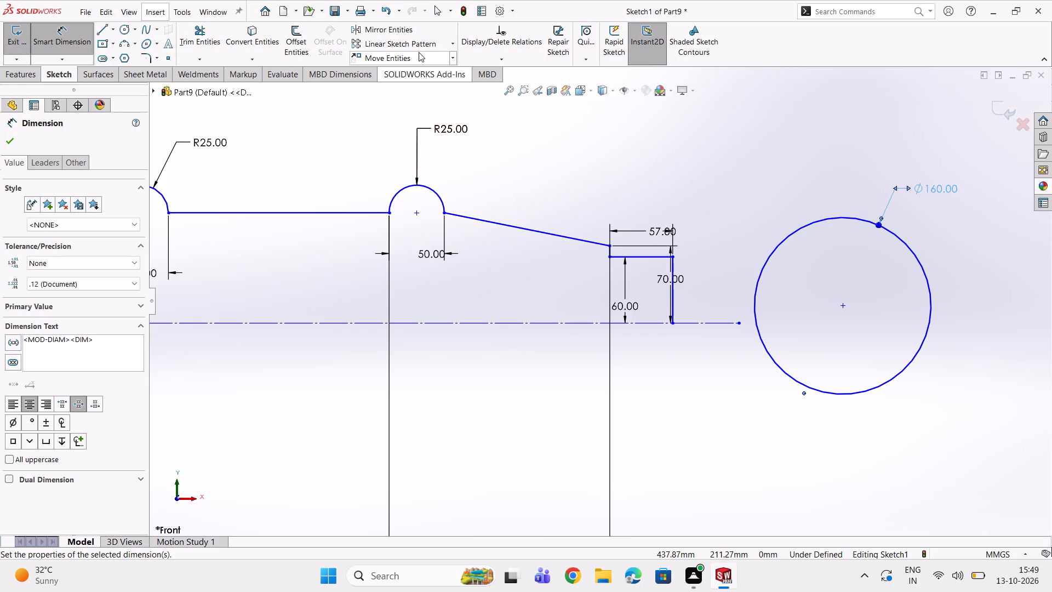
Move the 160 mm circle along the centreline so its near edge overlaps the outer end of the 57 mm line.
click(453, 60)
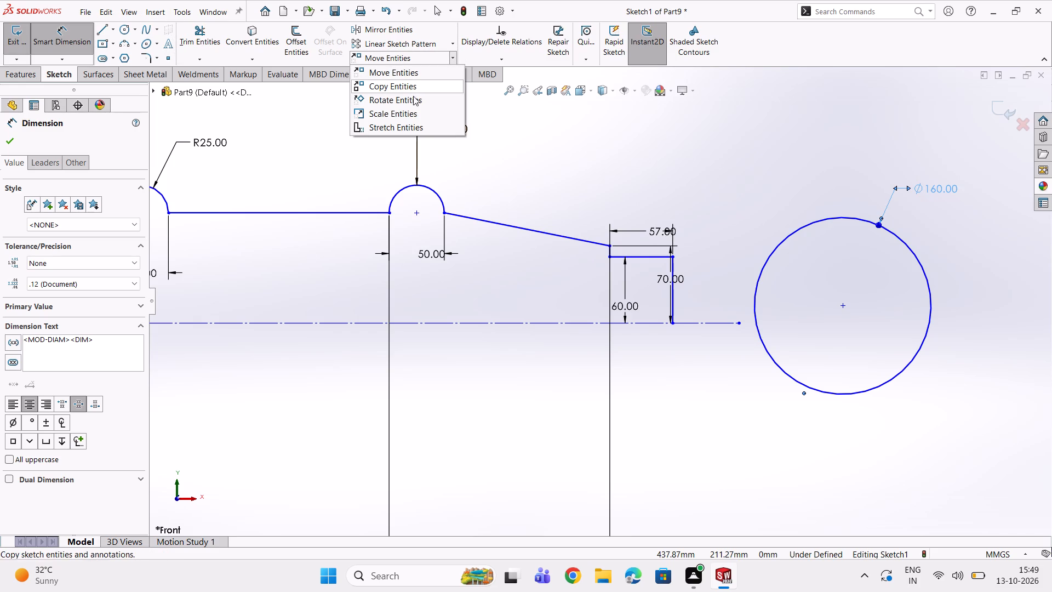
click(380, 75)
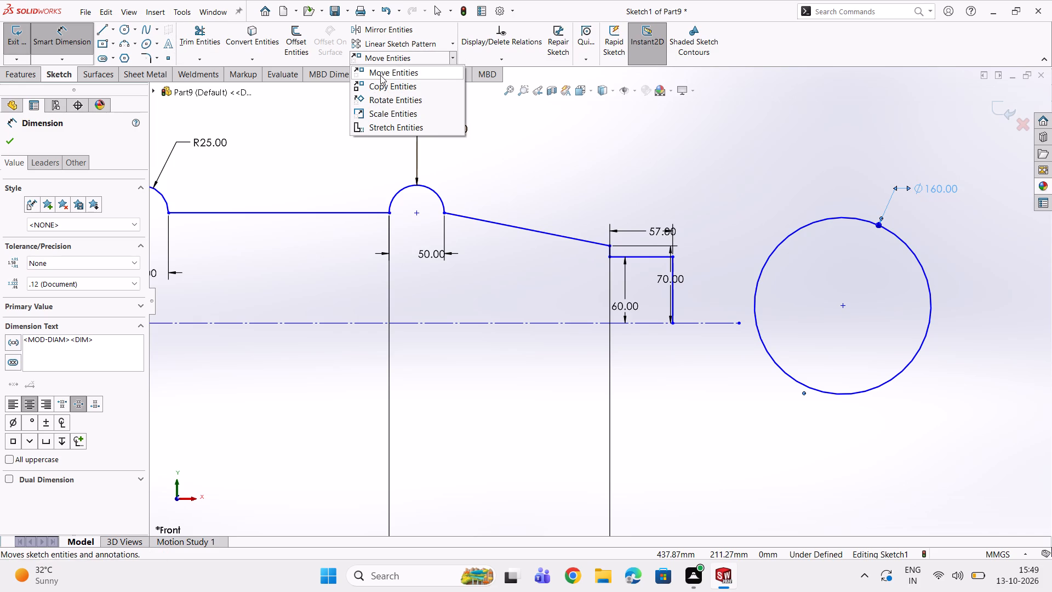
click(770, 355)
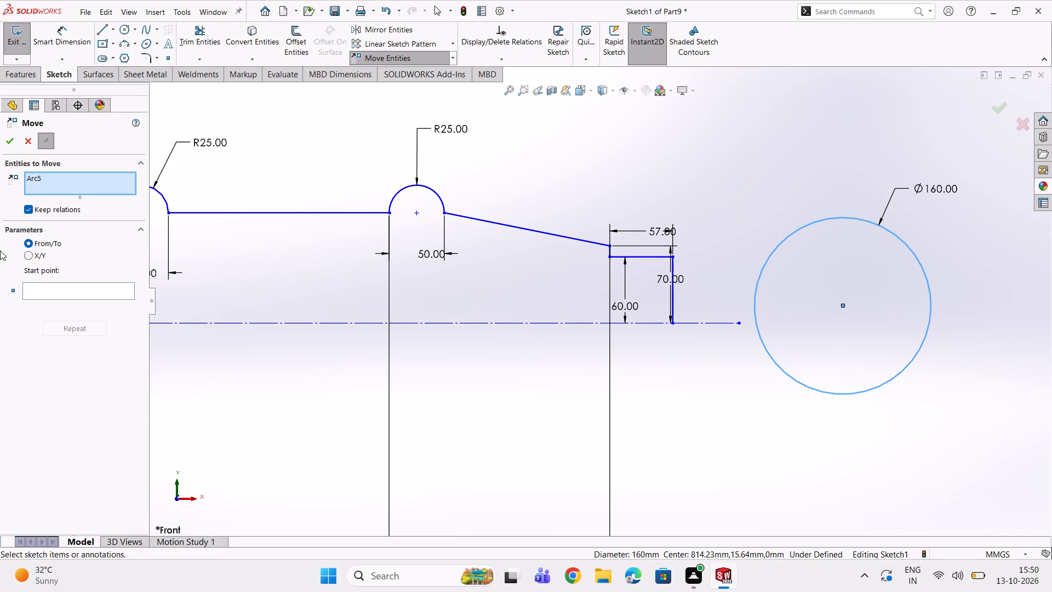
click(58, 288)
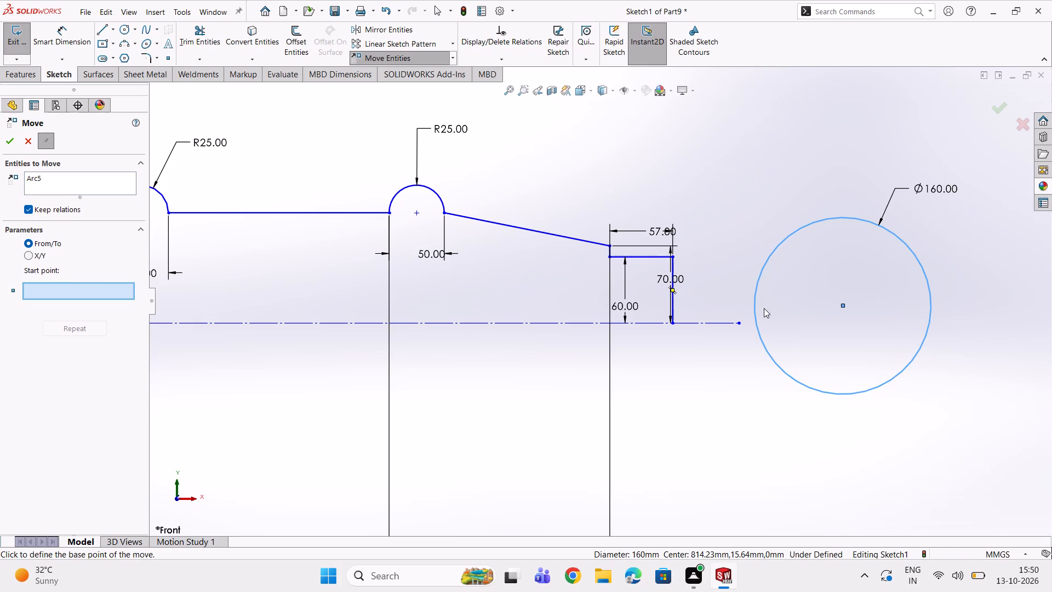
click(753, 306)
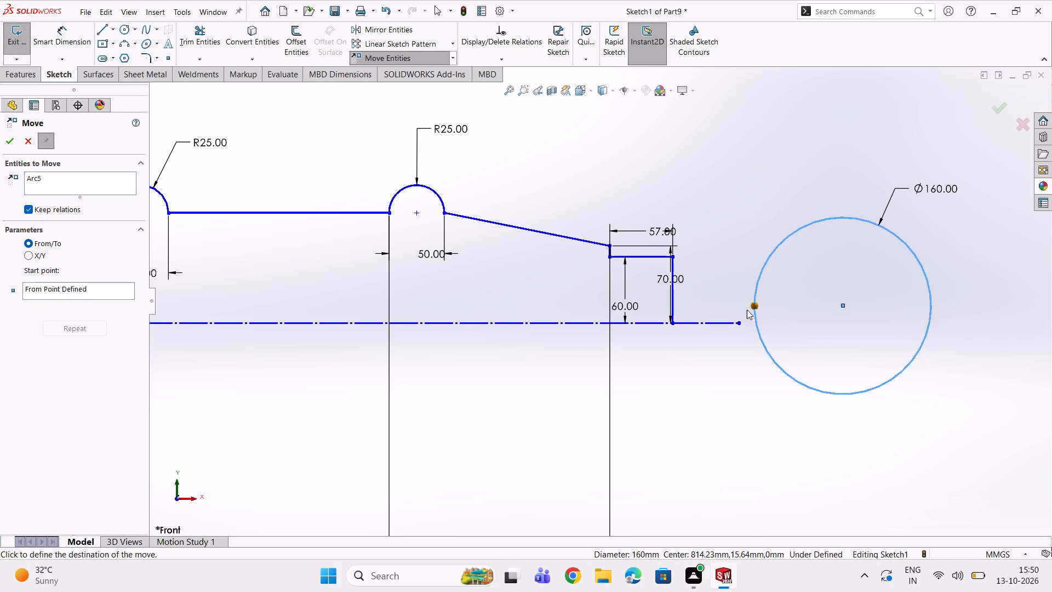
click(655, 309)
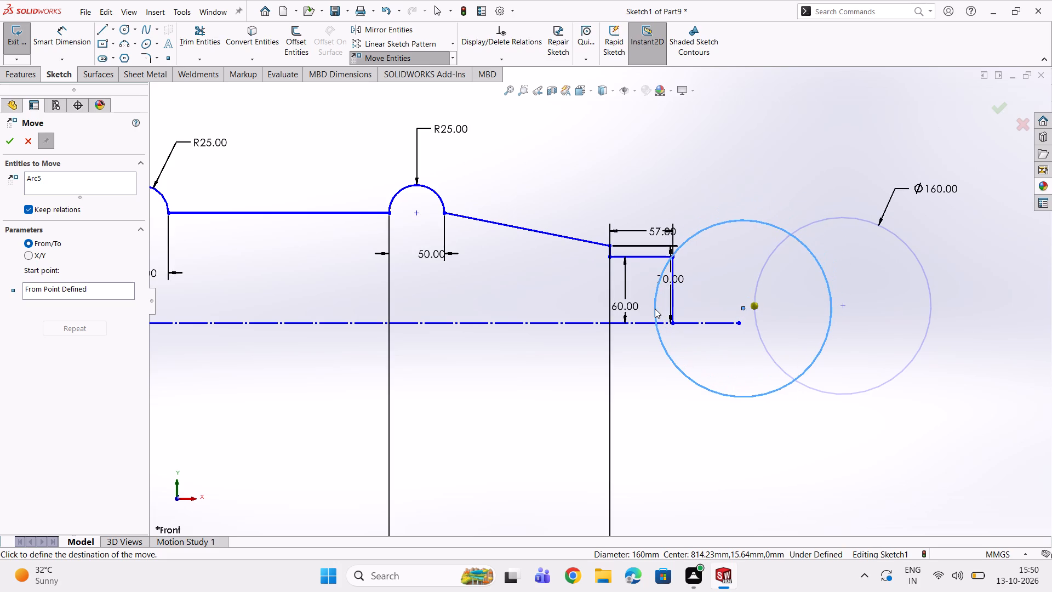
scroll(667, 293, down, 1)
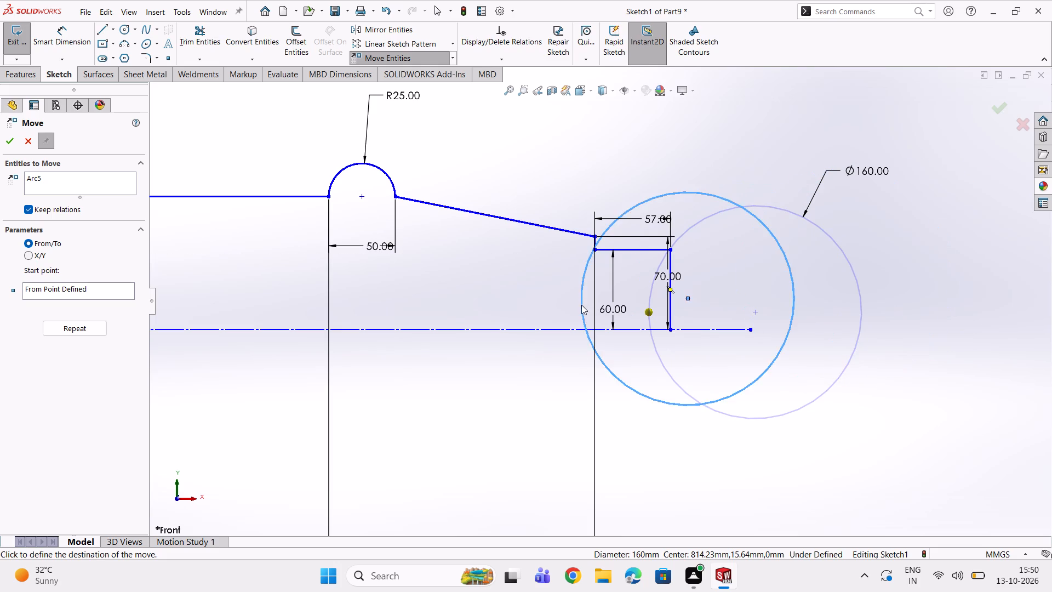
key(Escape)
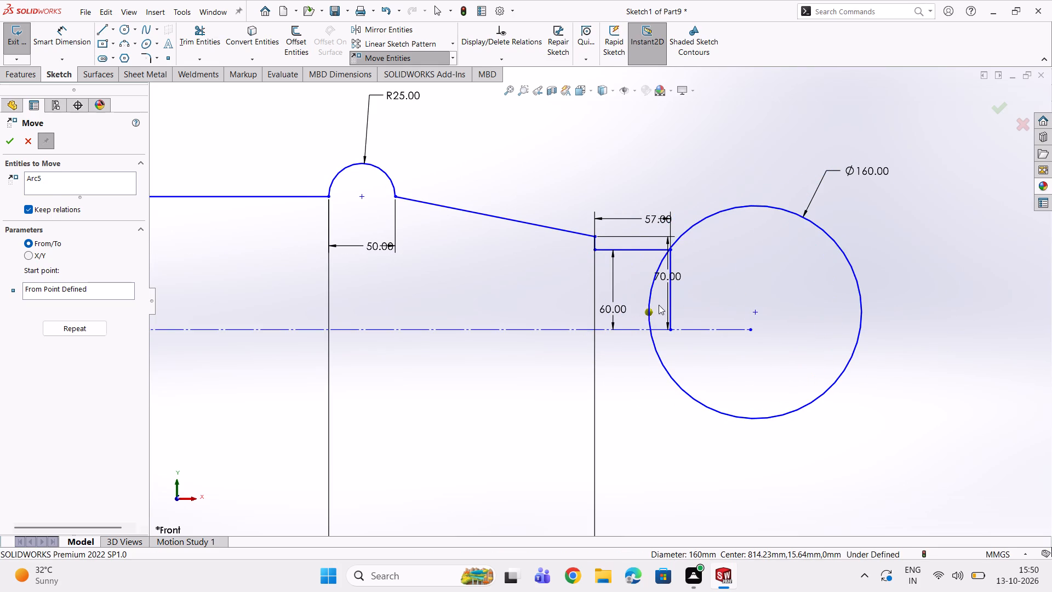
Make the 160 mm circle coincident with the outer endpoint of the 57 mm line.
scroll(677, 242, down, 8)
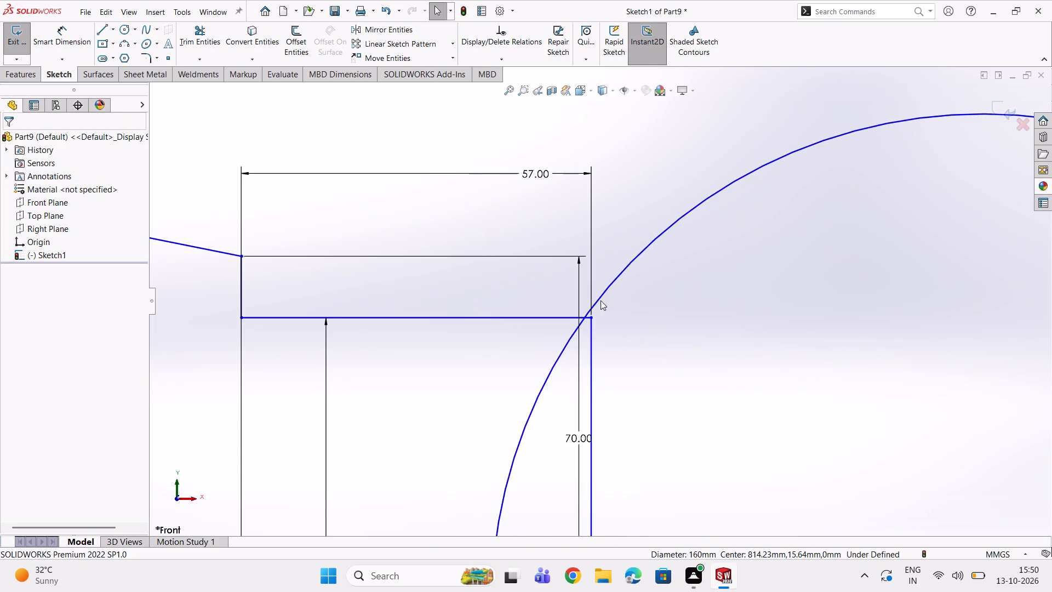
ctrl+click(607, 288)
ctrl+click(590, 317)
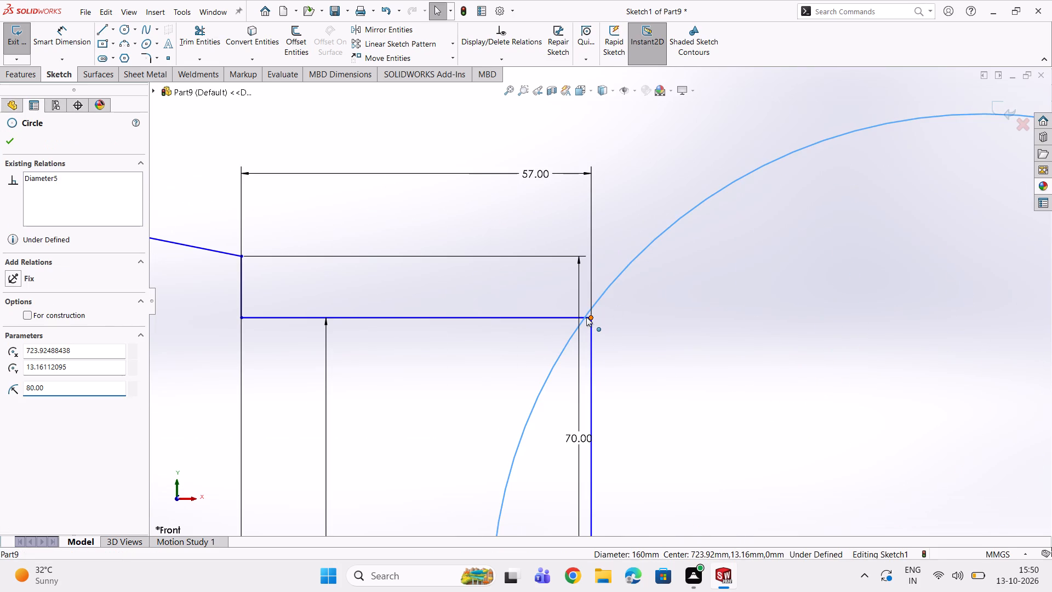
click(17, 347)
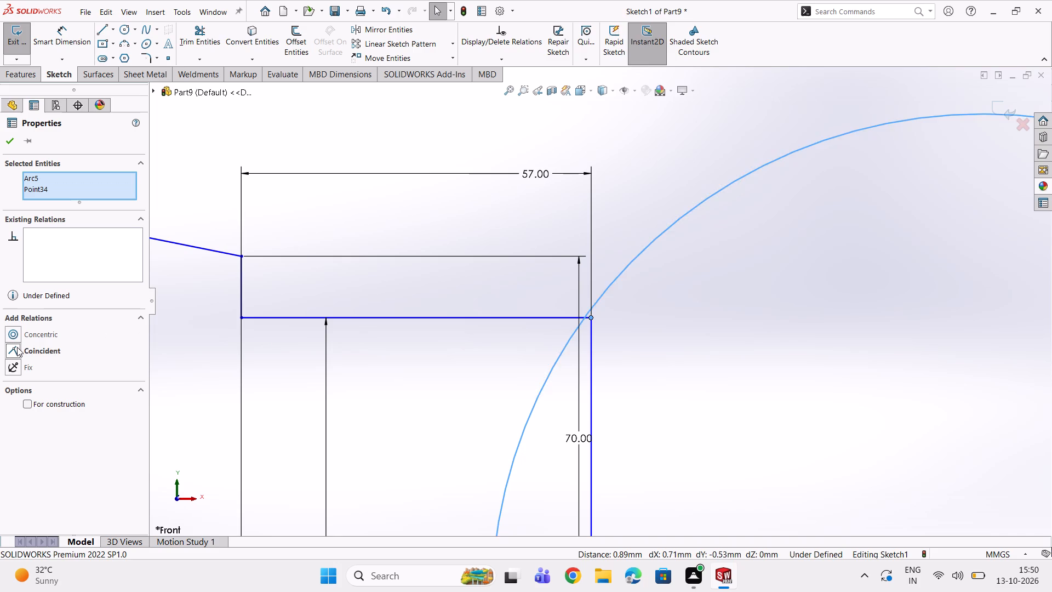
click(9, 143)
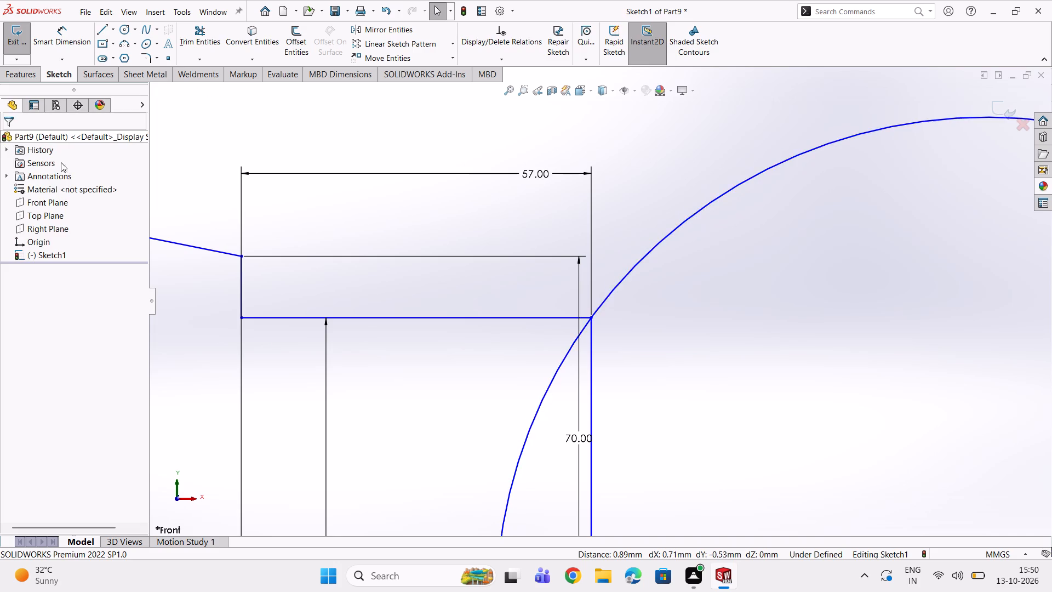
Make the centre point of the 160 mm circle coincident with the centreline.
scroll(558, 369, up, 6)
scroll(649, 333, down, 2)
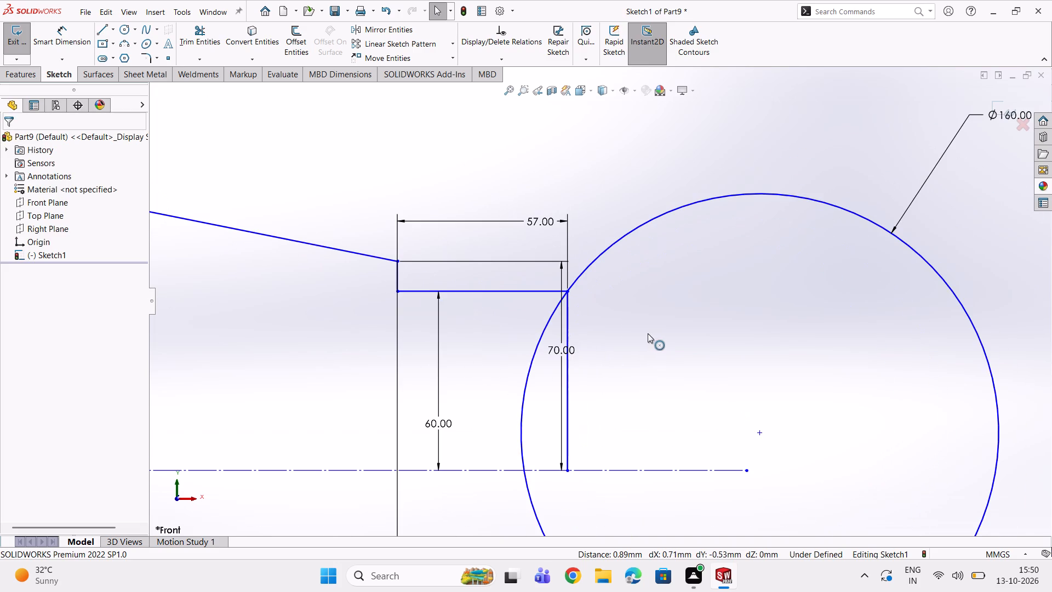
scroll(632, 377, up, 2)
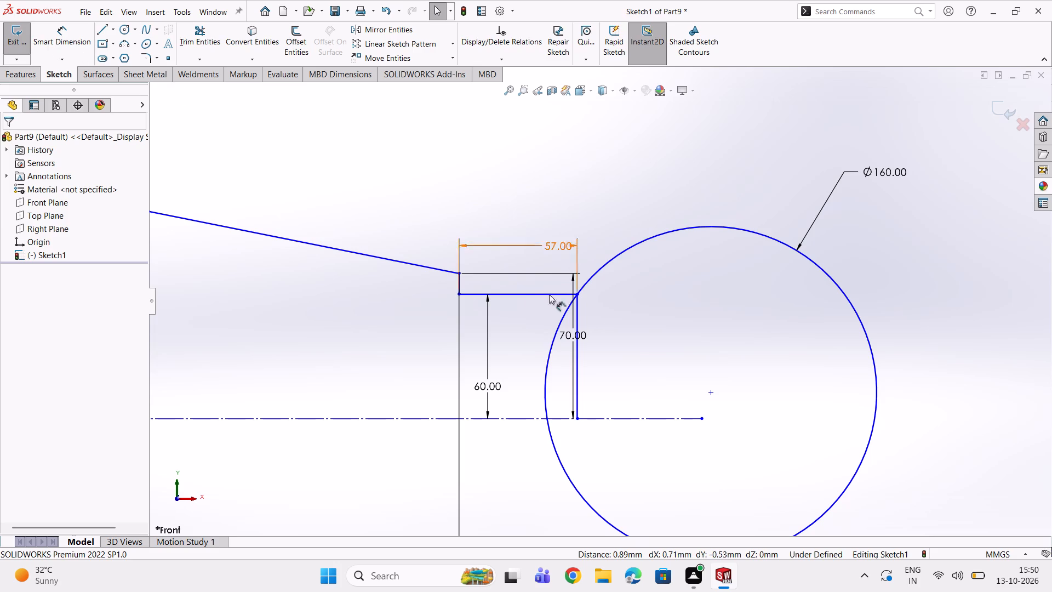
click(708, 394)
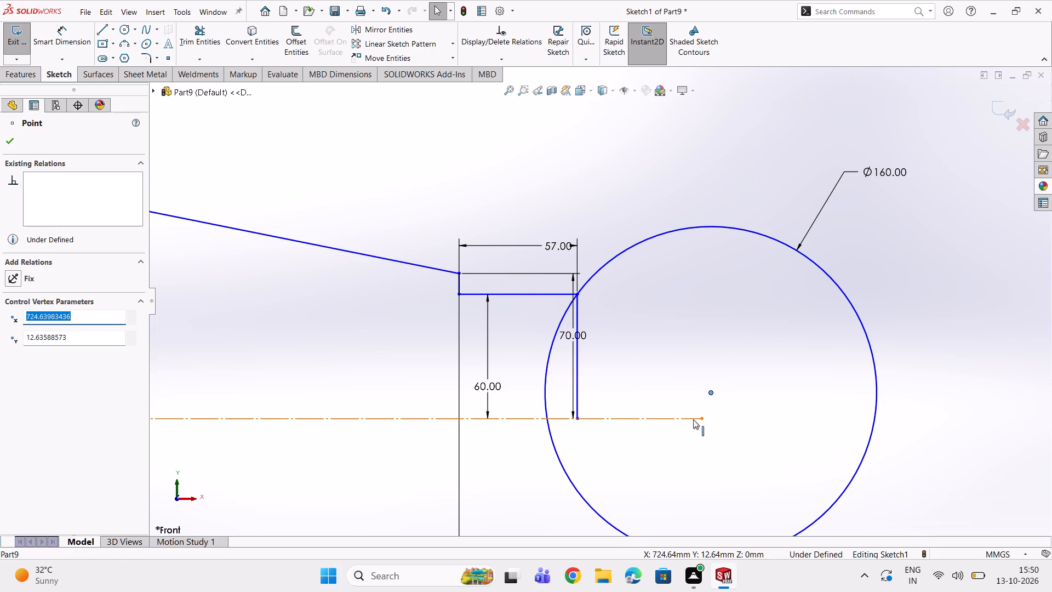
ctrl+click(693, 419)
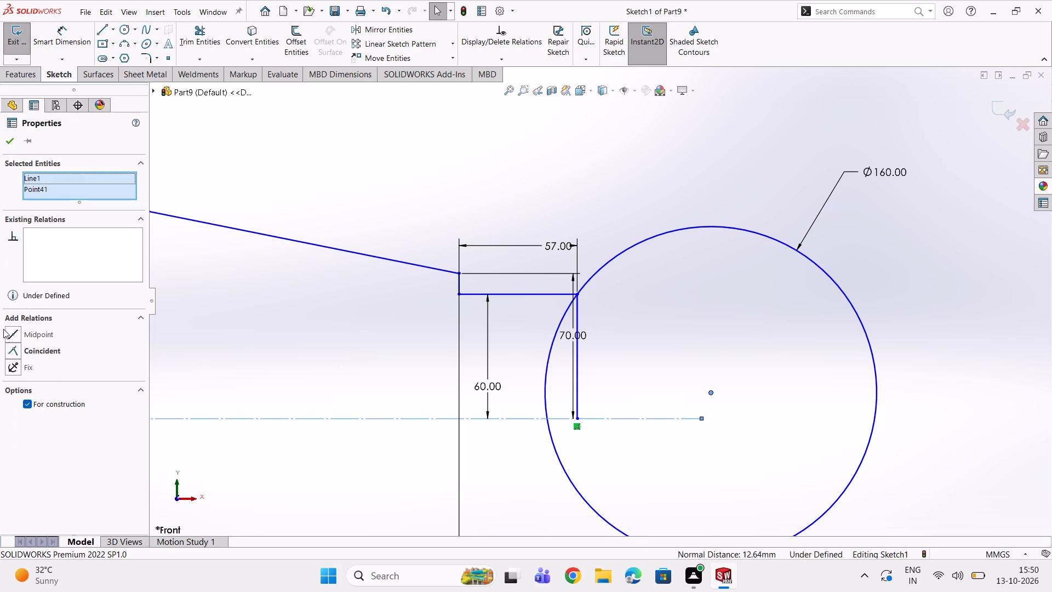
click(9, 349)
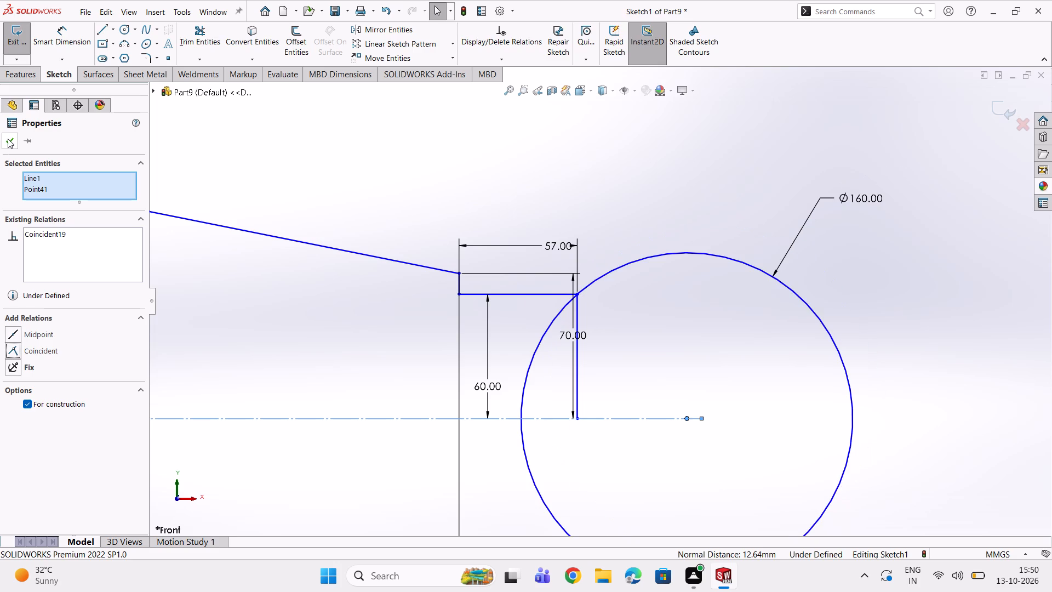
click(8, 138)
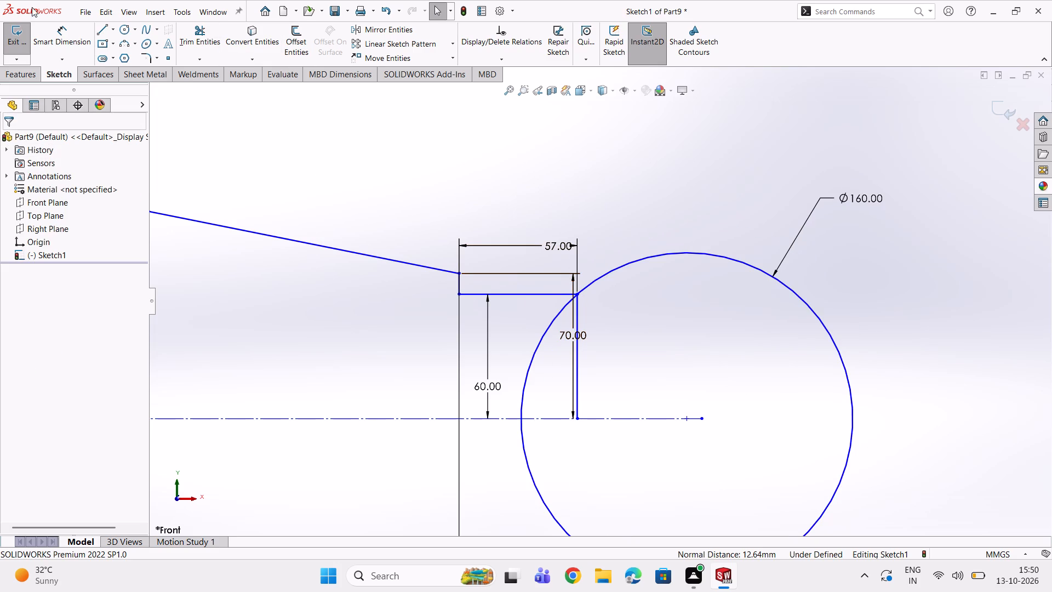
Extend the centreline to the far side of the 160 mm circle.
click(196, 58)
click(193, 83)
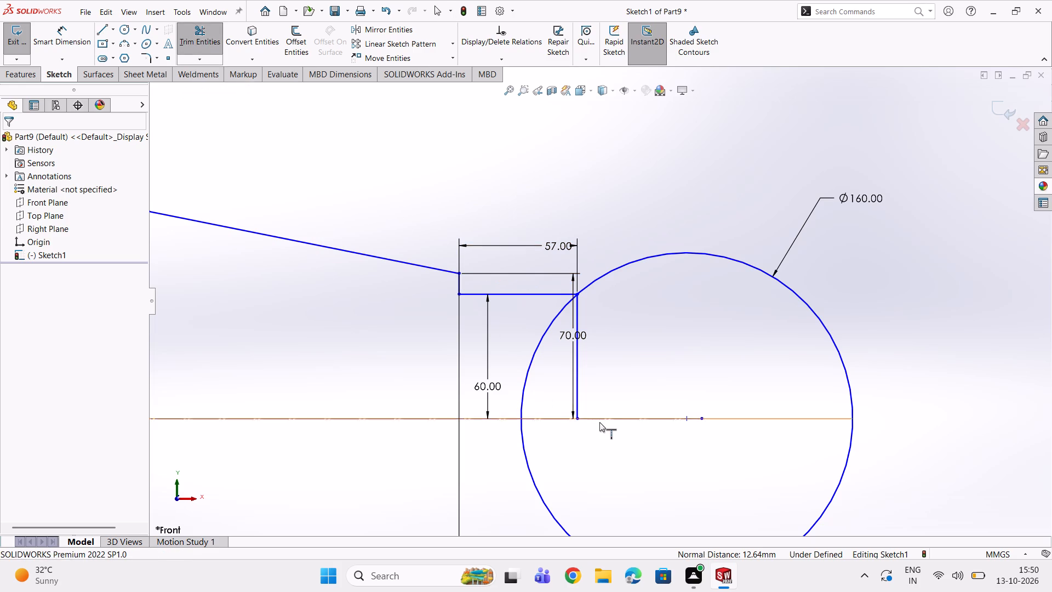
click(608, 415)
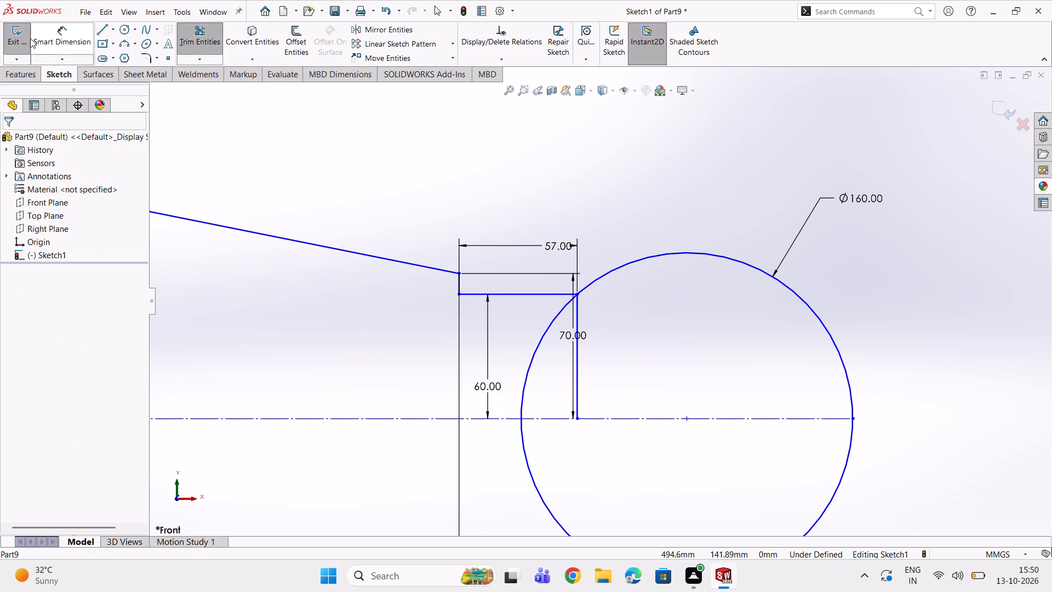
Trim away the circle's lower half, its arc between the 57 mm line and the centreline, and the 60 mm vertical line.
click(195, 47)
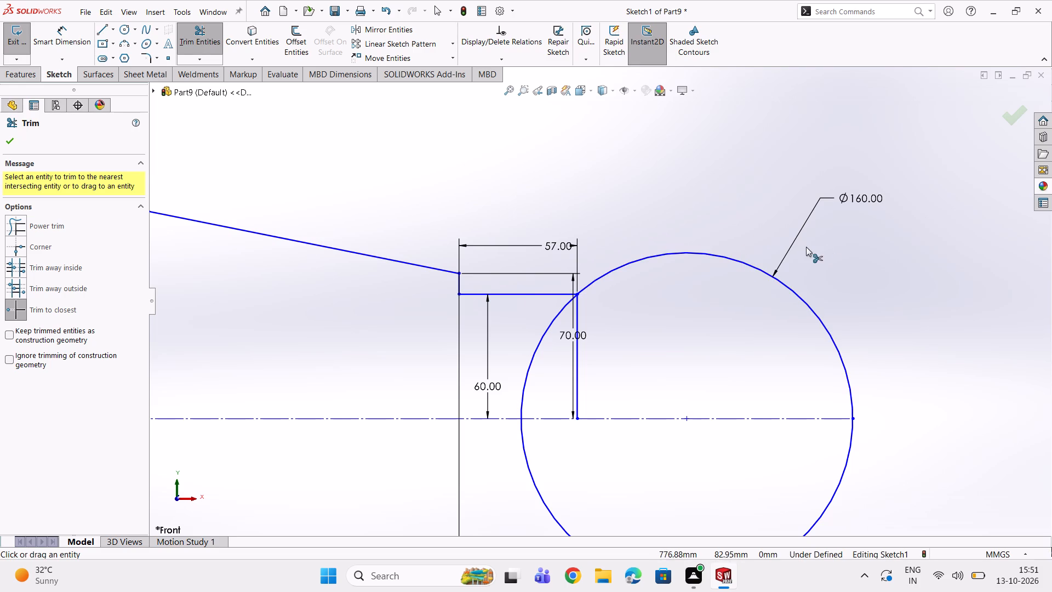
click(523, 385)
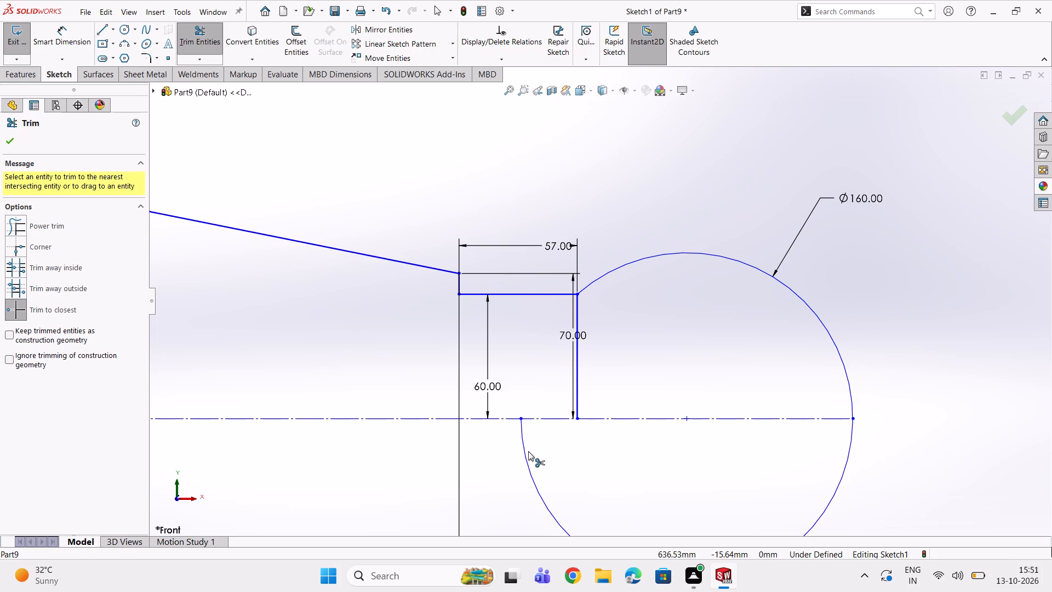
click(529, 461)
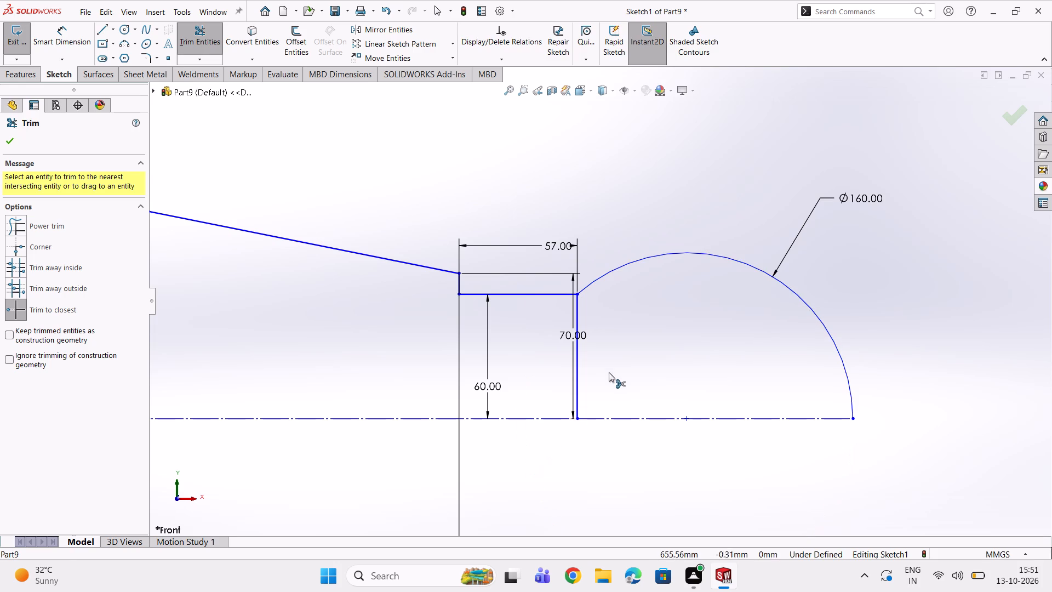
scroll(596, 359, down, 2)
double_click(570, 379)
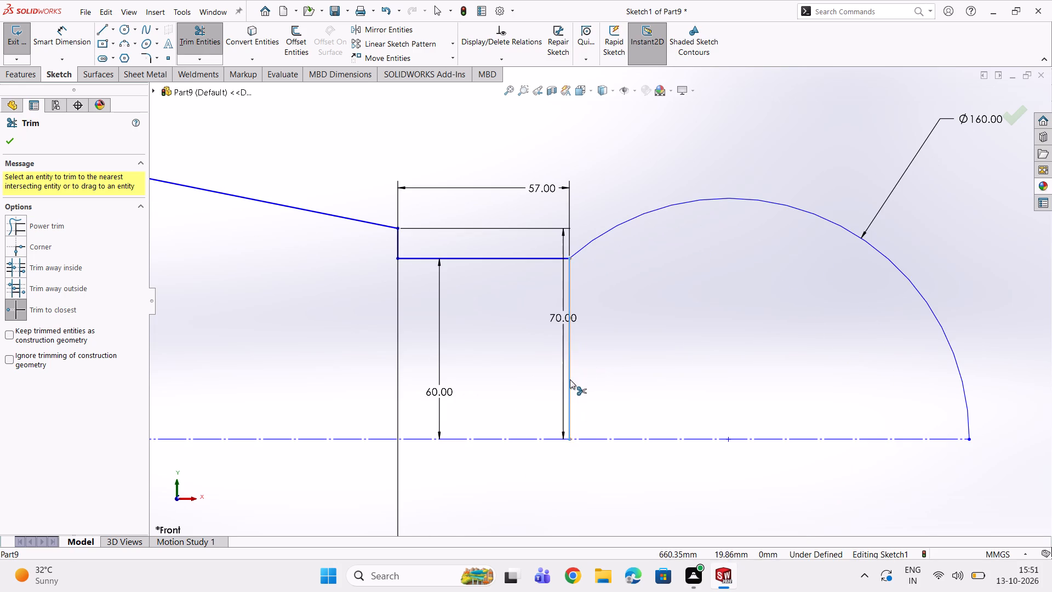
scroll(645, 340, up, 1)
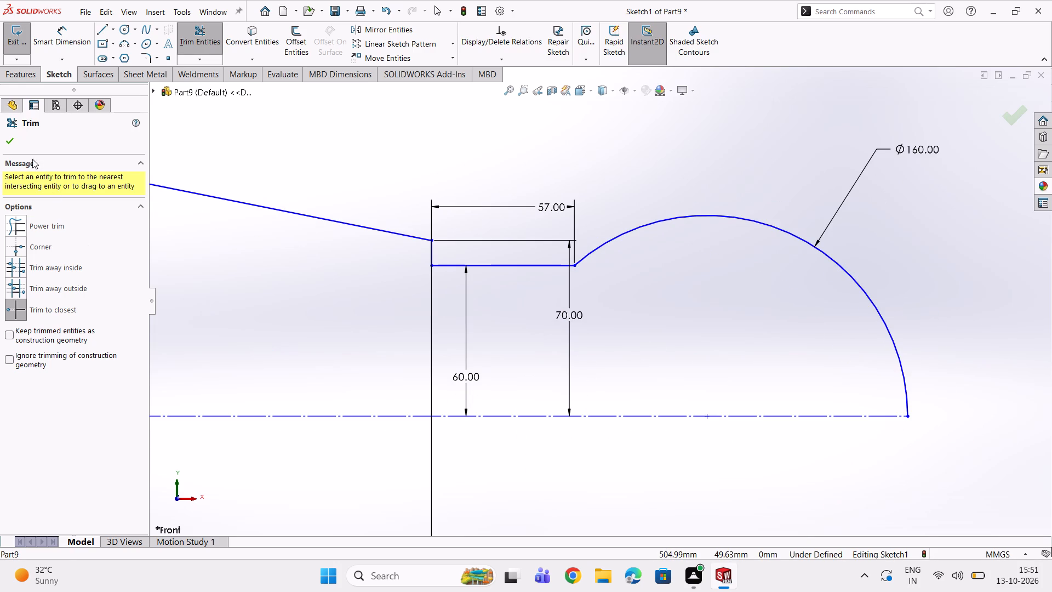
click(5, 136)
Examine the whole profile from the rounded 160 mm end to the 55 mm high end.
scroll(617, 235, up, 5)
scroll(283, 328, up, 6)
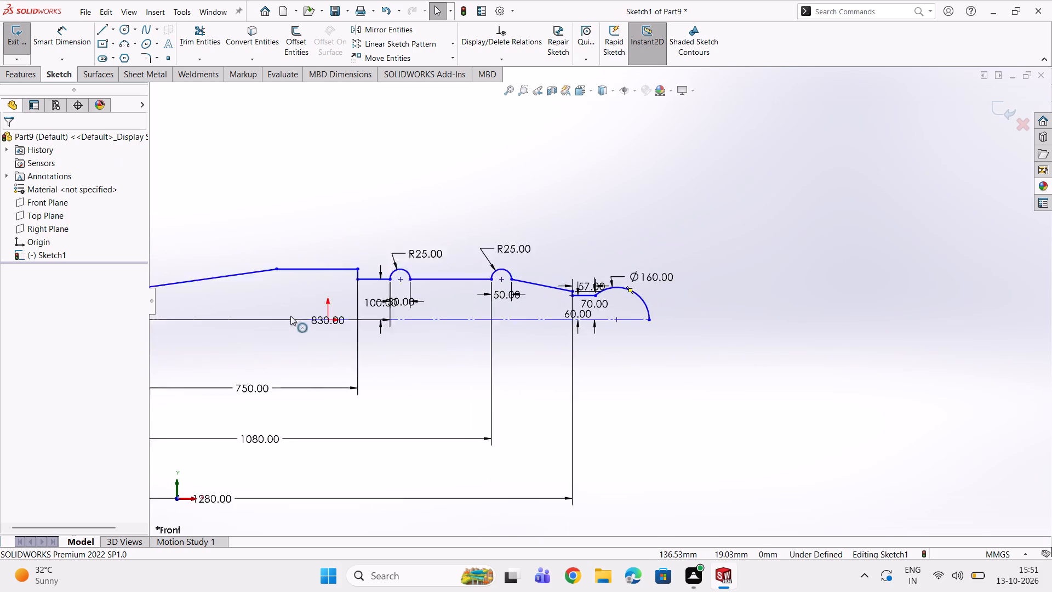
scroll(312, 305, down, 2)
scroll(312, 305, up, 4)
scroll(309, 304, down, 2)
scroll(425, 270, down, 2)
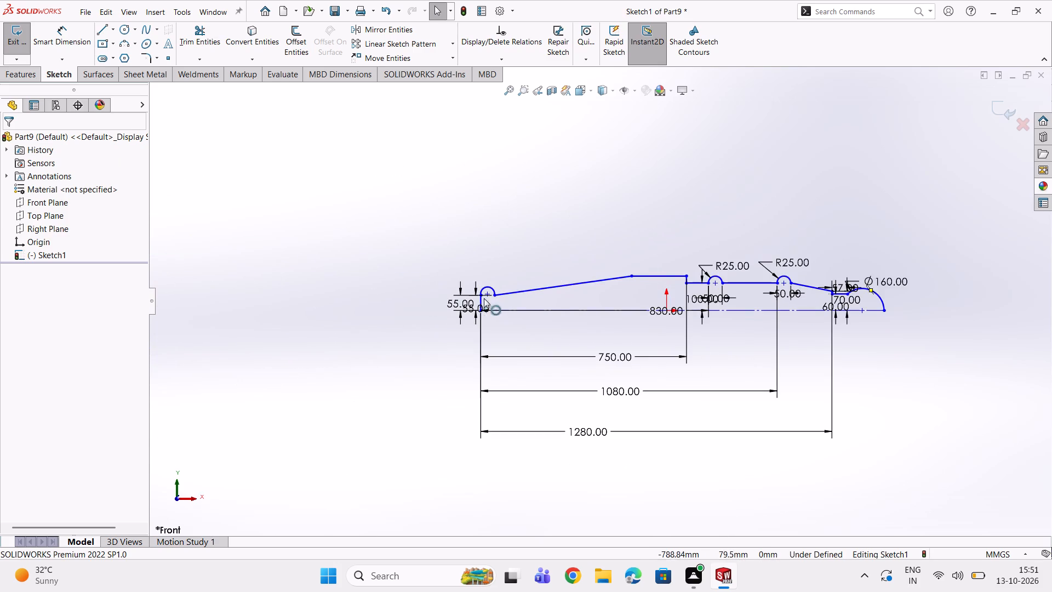
scroll(494, 294, down, 3)
scroll(673, 329, up, 2)
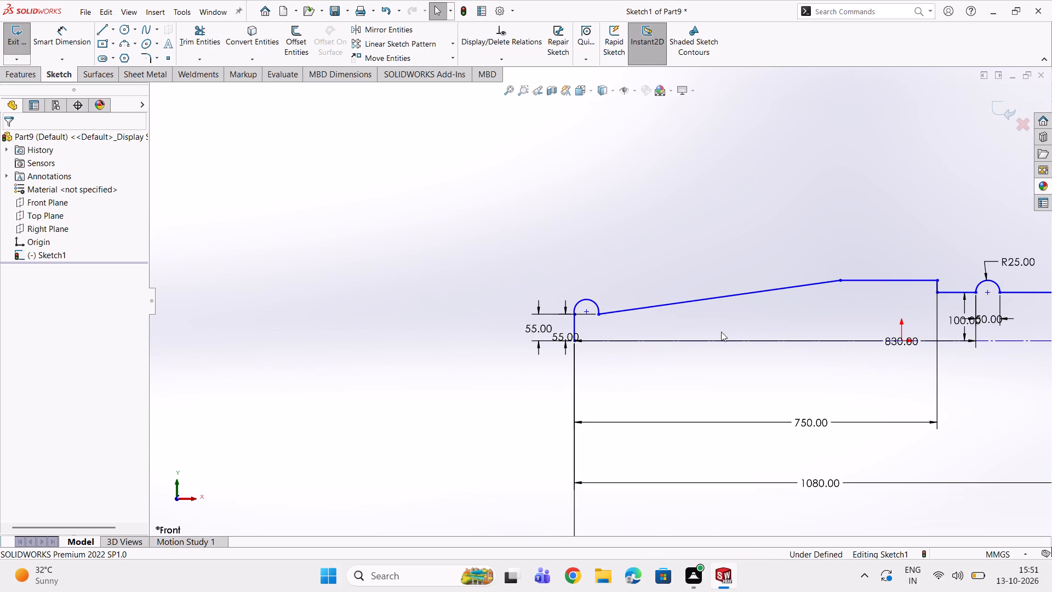
scroll(723, 332, up, 2)
scroll(724, 328, down, 1)
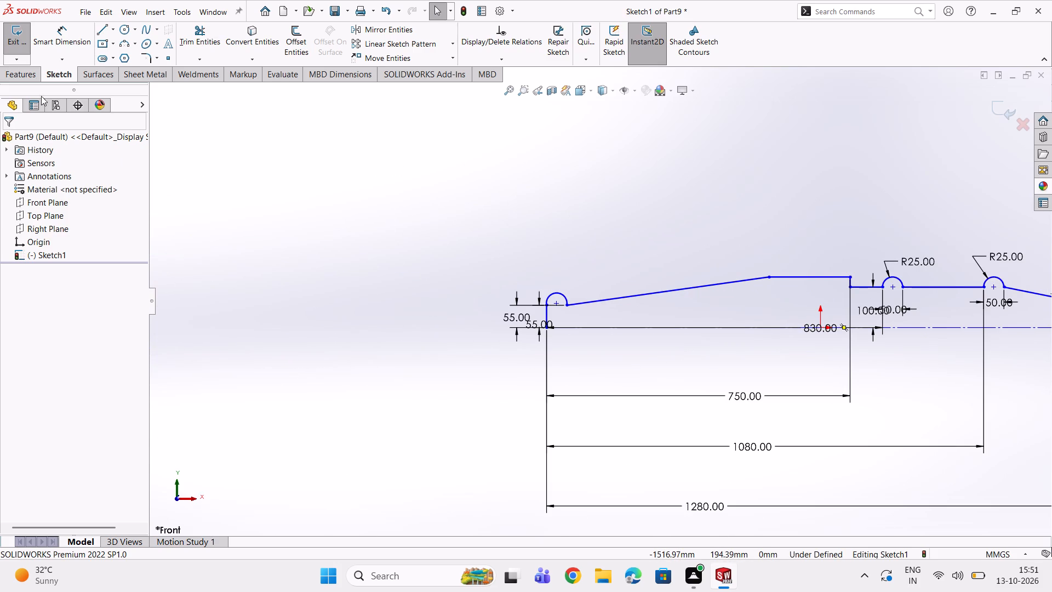
Revolve the profile 360 degrees about the centreline into a solid boss.
click(28, 76)
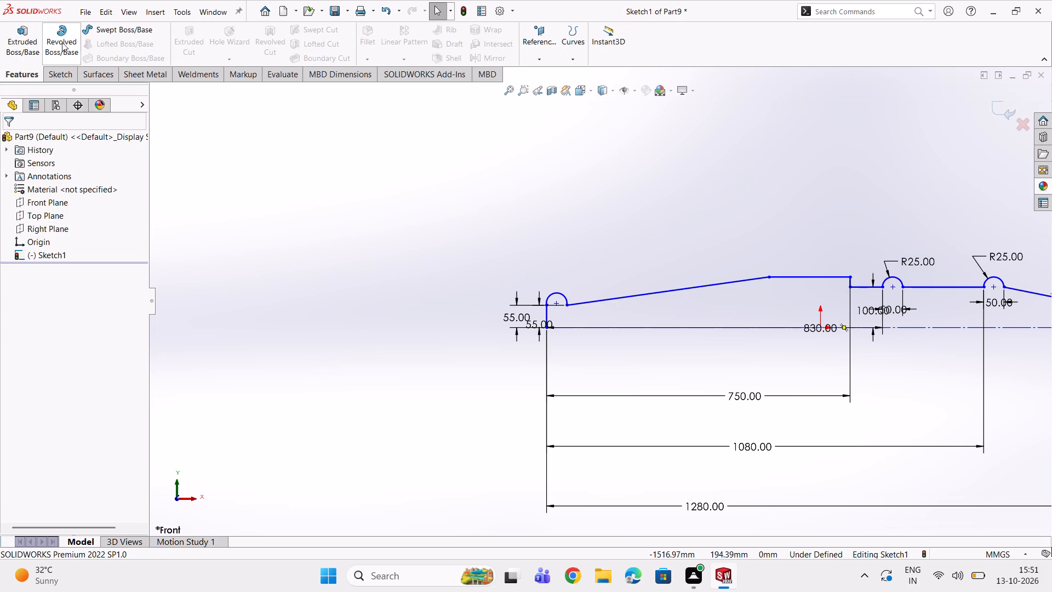
click(55, 42)
double_click(556, 328)
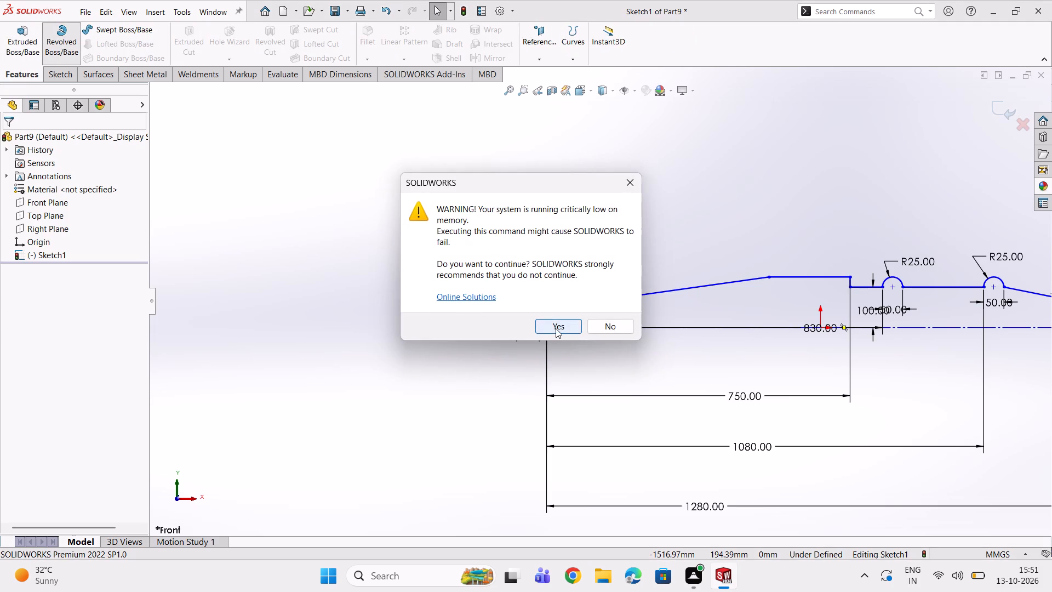
click(556, 291)
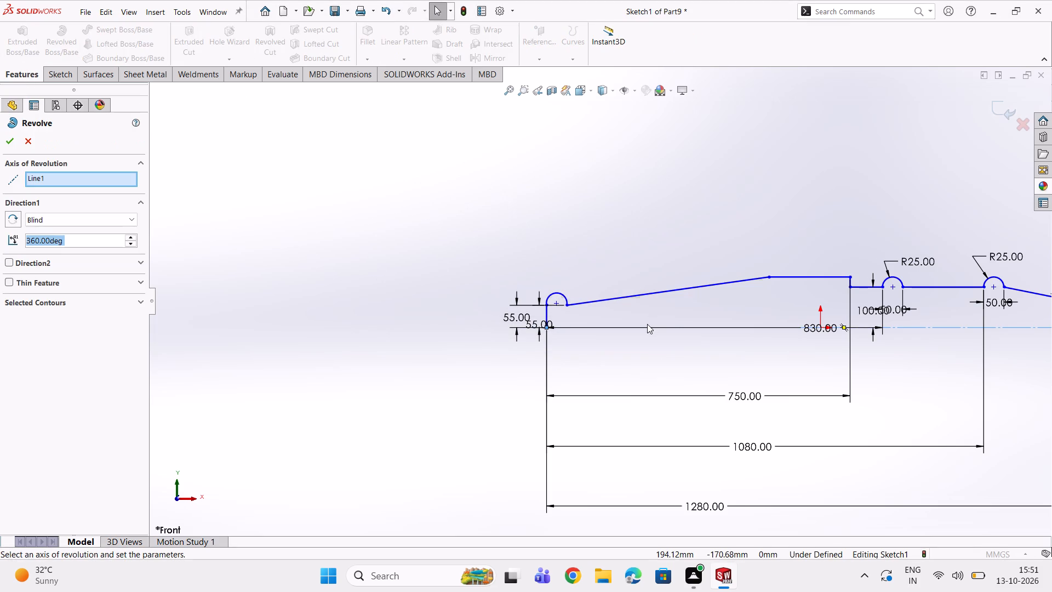
click(5, 141)
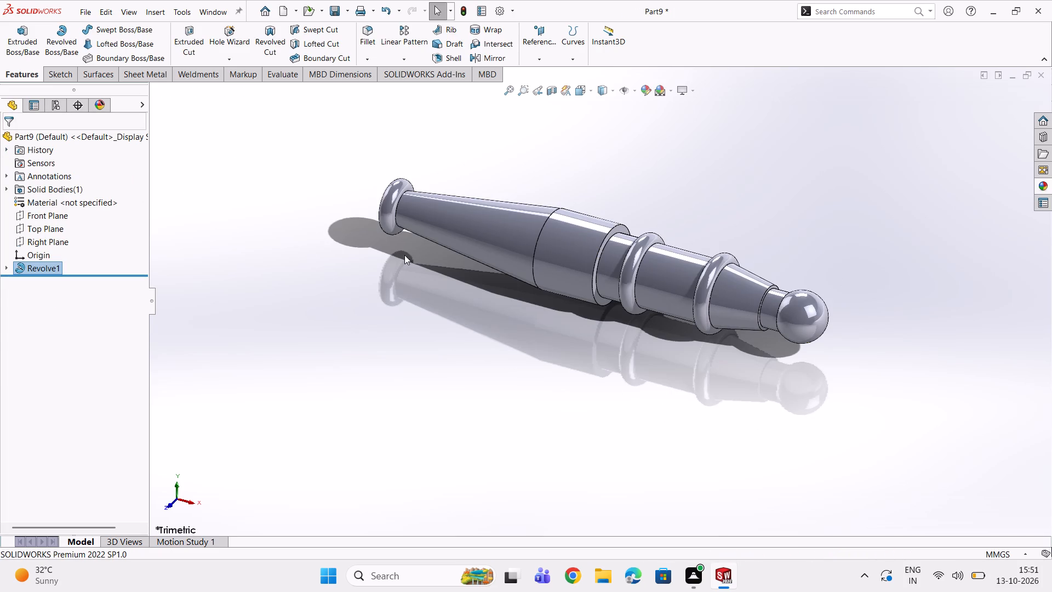
Examine the revolved body's collars, tapers and ball end.
scroll(675, 295, down, 2)
scroll(563, 275, down, 2)
middle_drag(553, 258, 558, 257)
scroll(553, 258, up, 2)
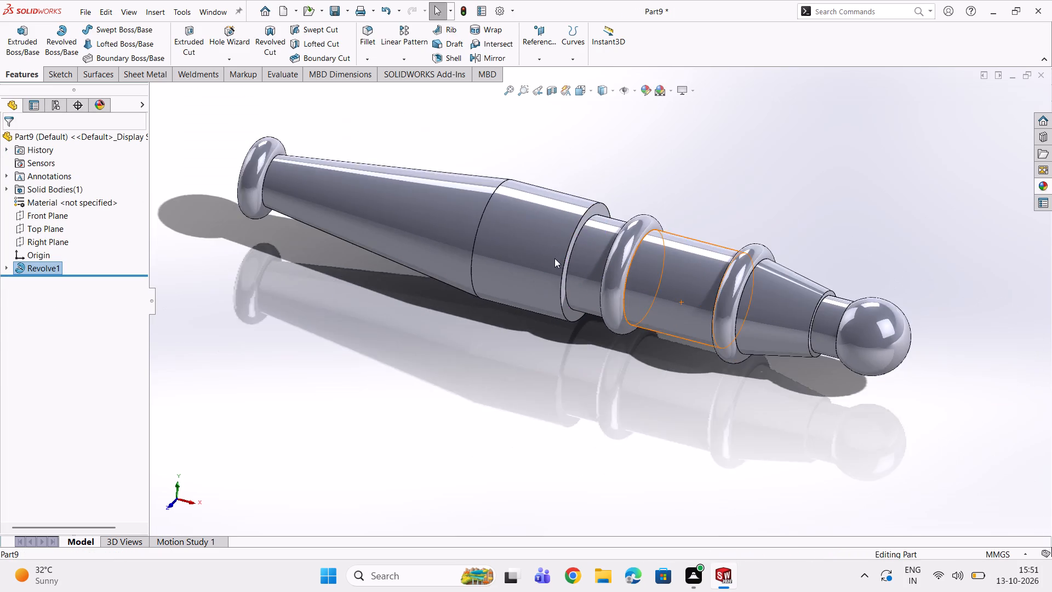
scroll(552, 259, up, 2)
scroll(548, 263, down, 2)
scroll(546, 268, up, 2)
middle_drag(557, 277, 569, 280)
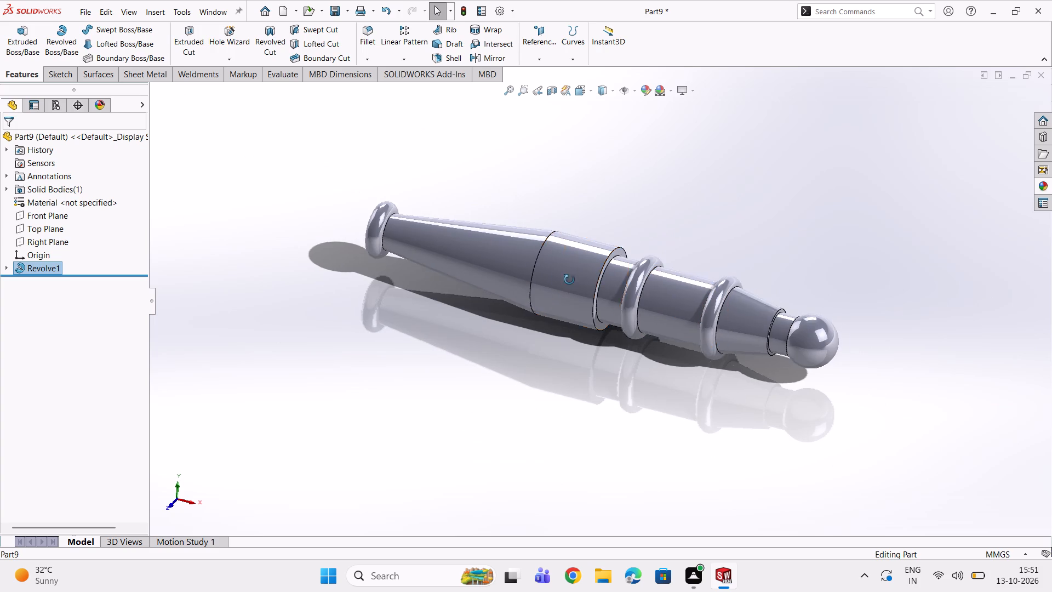
Sketch a circle of about 27 mm radius, centred on the origin, on the flat end face opposite the ball.
middle_drag(569, 280, 687, 433)
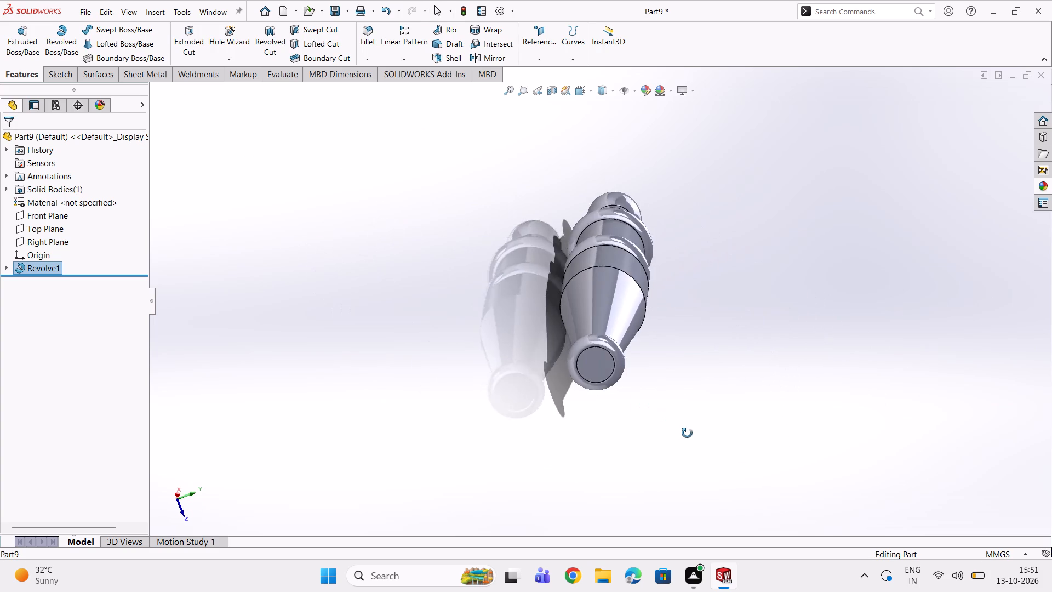
middle_drag(687, 433, 678, 498)
scroll(687, 433, down, 1)
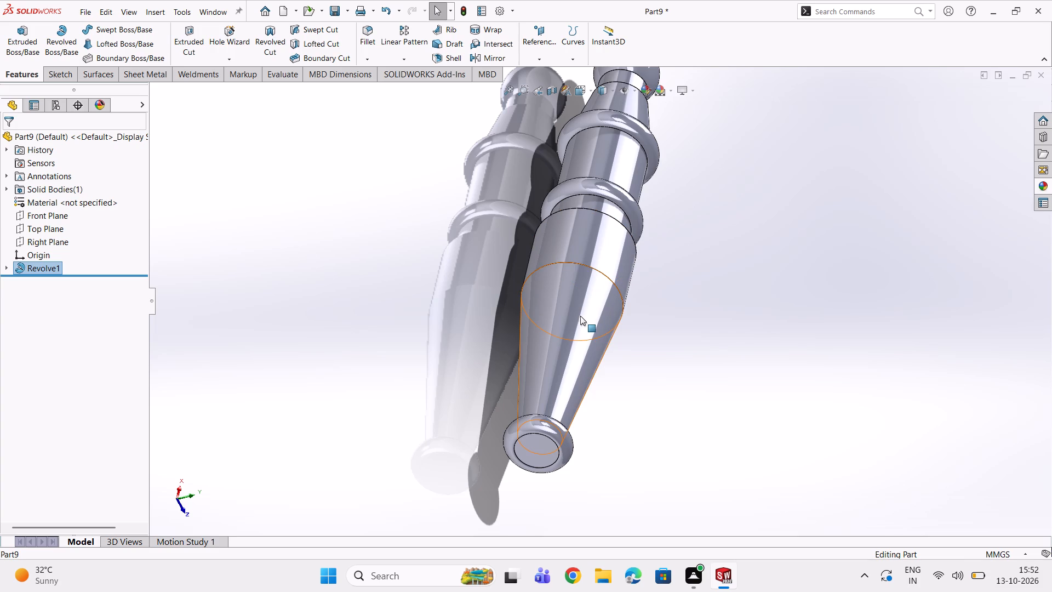
click(541, 448)
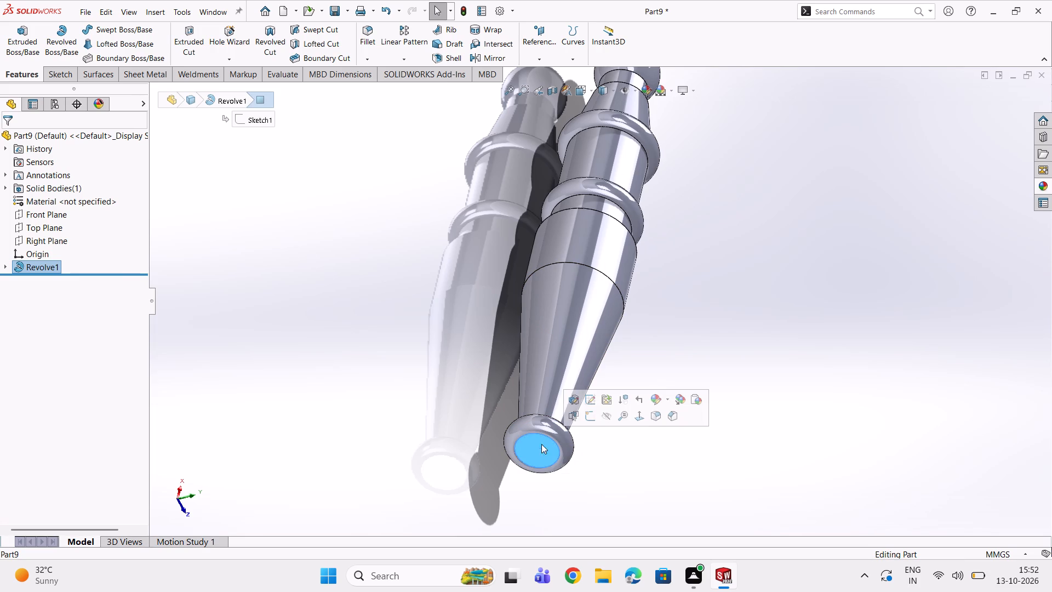
click(593, 414)
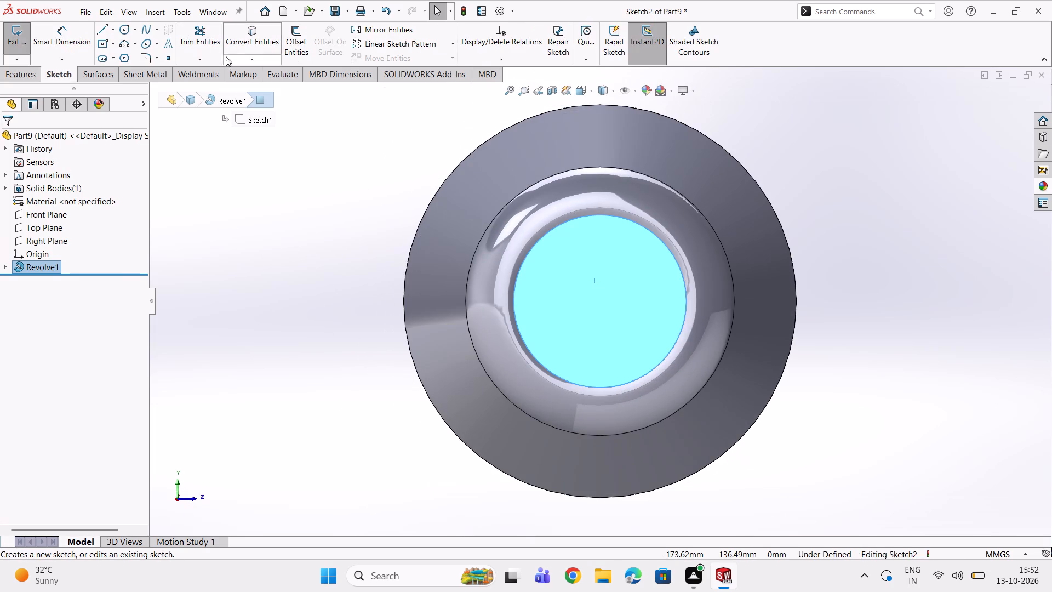
click(123, 31)
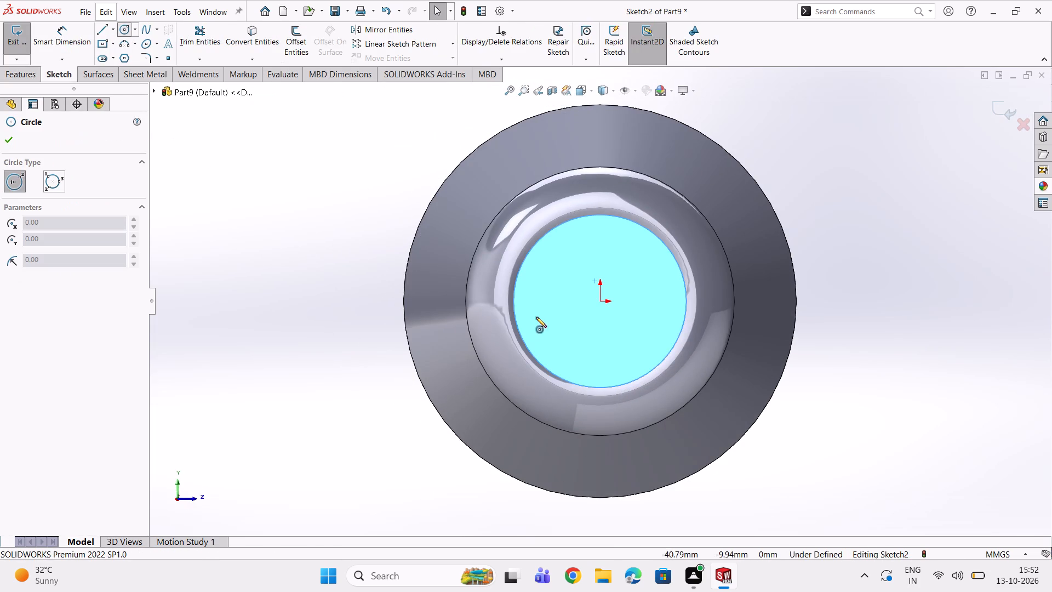
click(600, 301)
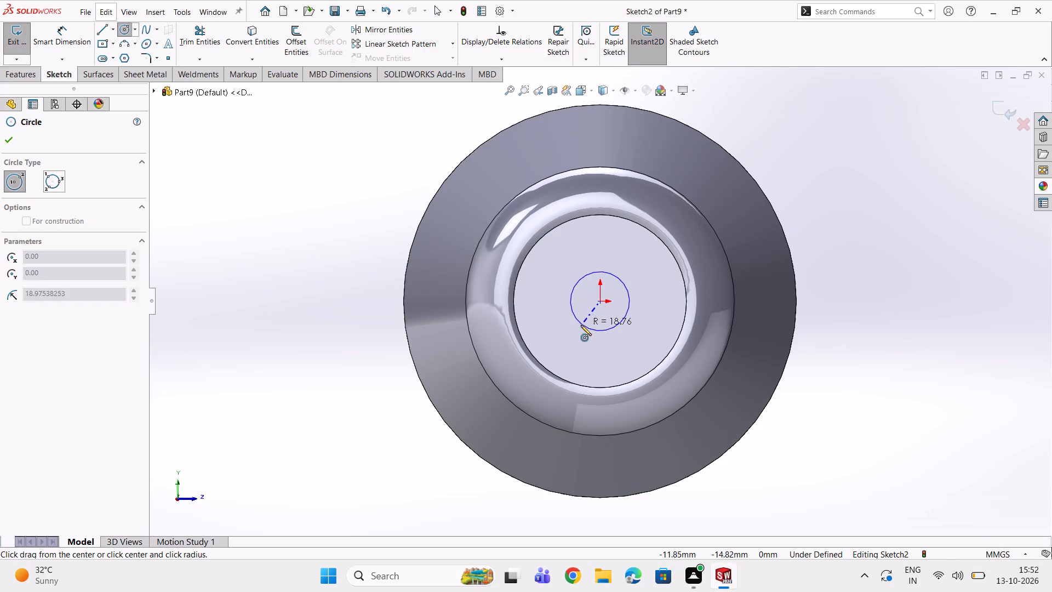
click(572, 334)
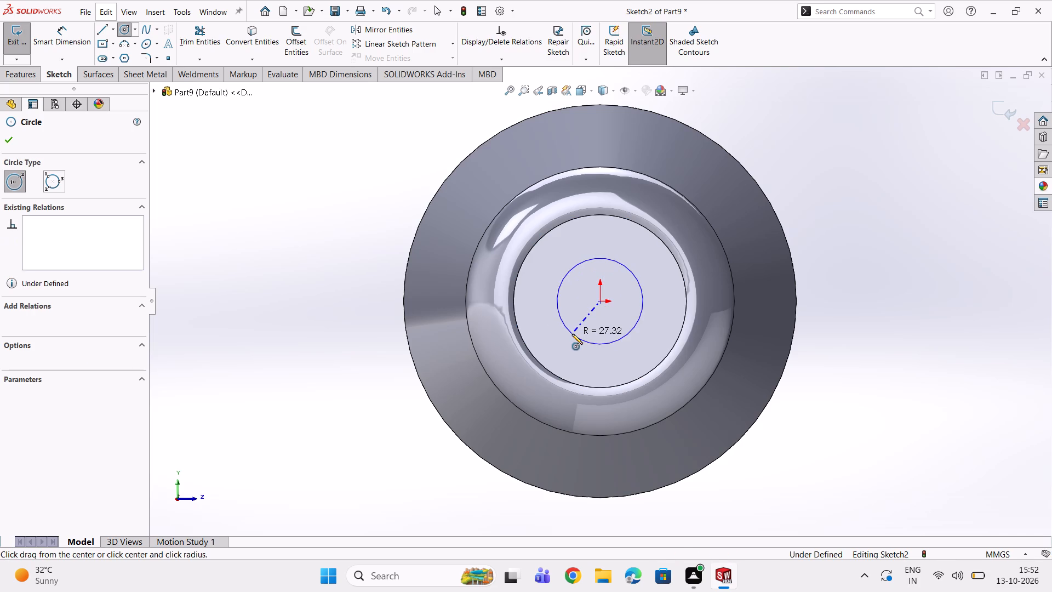
Dimension the circle's diameter as 64 mm.
click(56, 35)
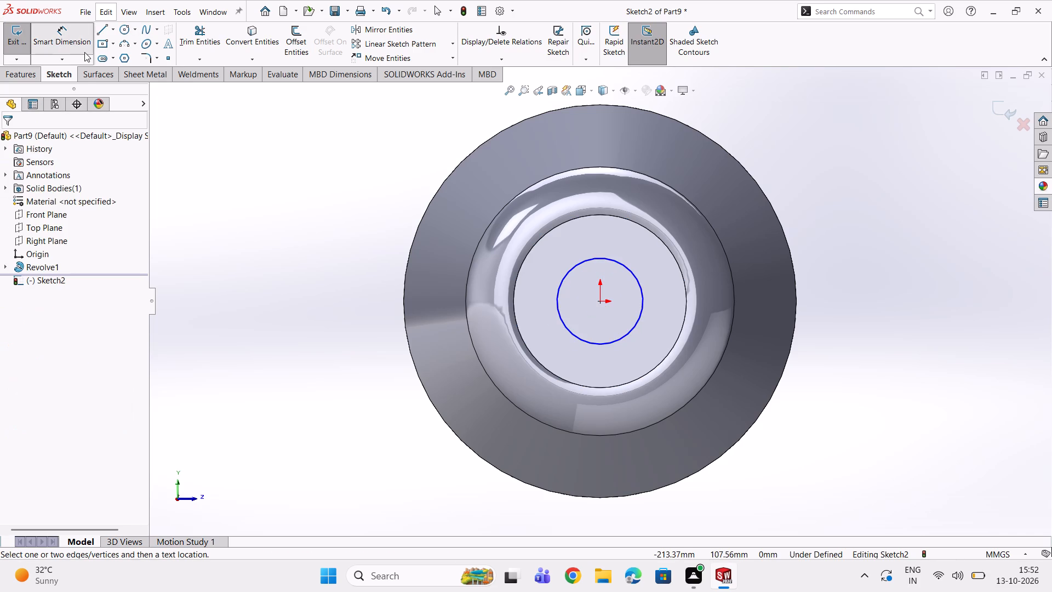
click(562, 281)
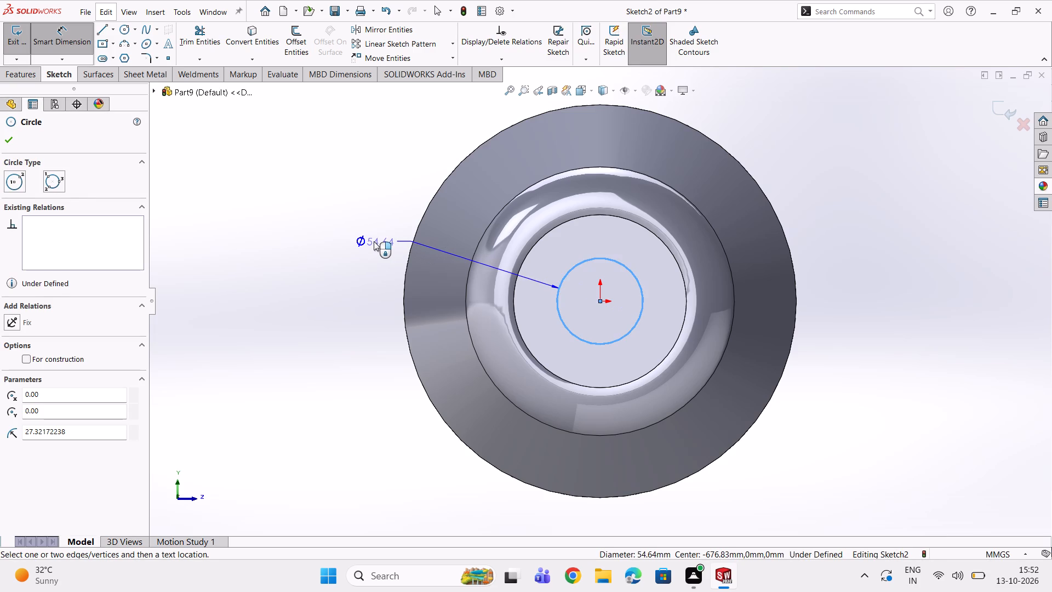
click(373, 241)
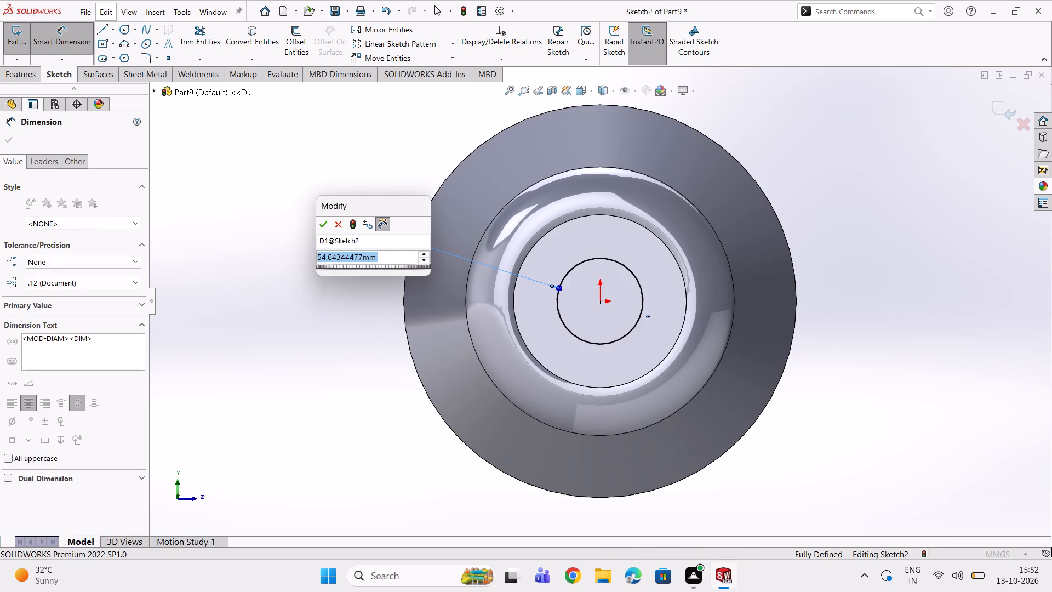
text(64)
key(Return)
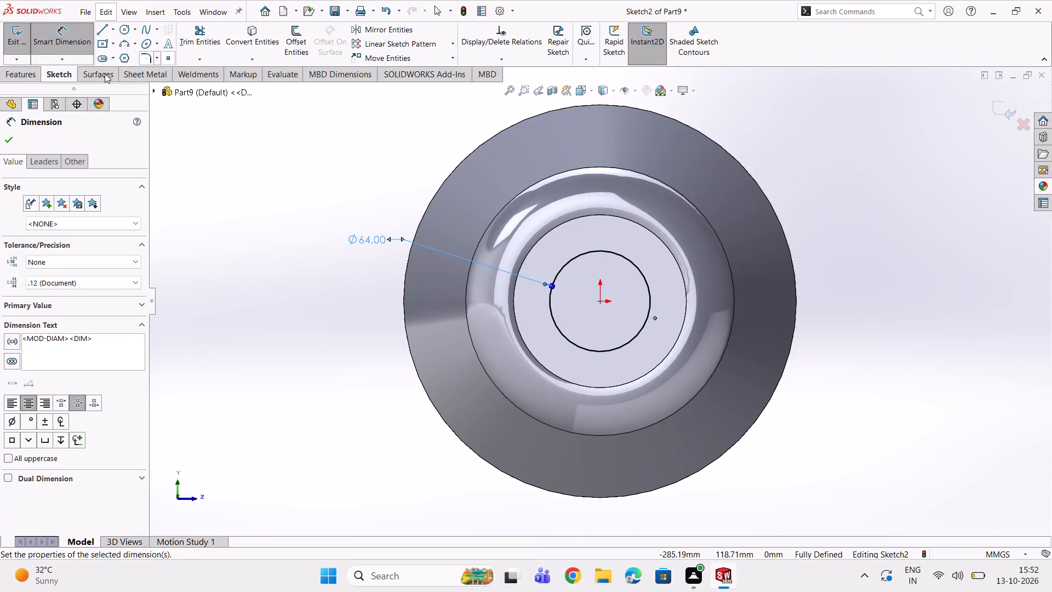
Extrude-cut the 64 mm circle into the body as a Blind hole 375 mm deep.
click(21, 76)
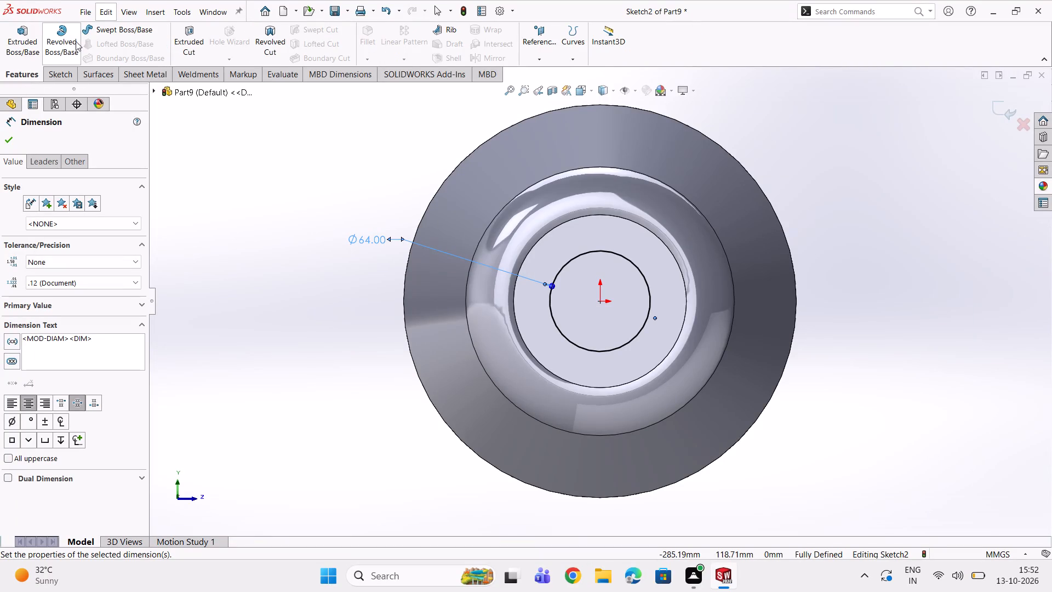
click(187, 30)
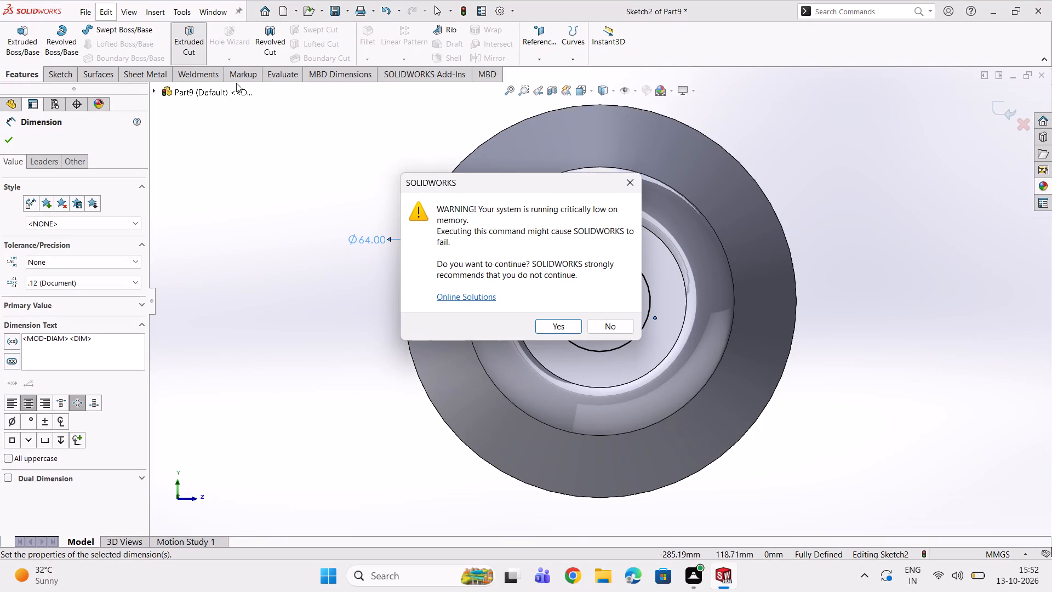
click(546, 315)
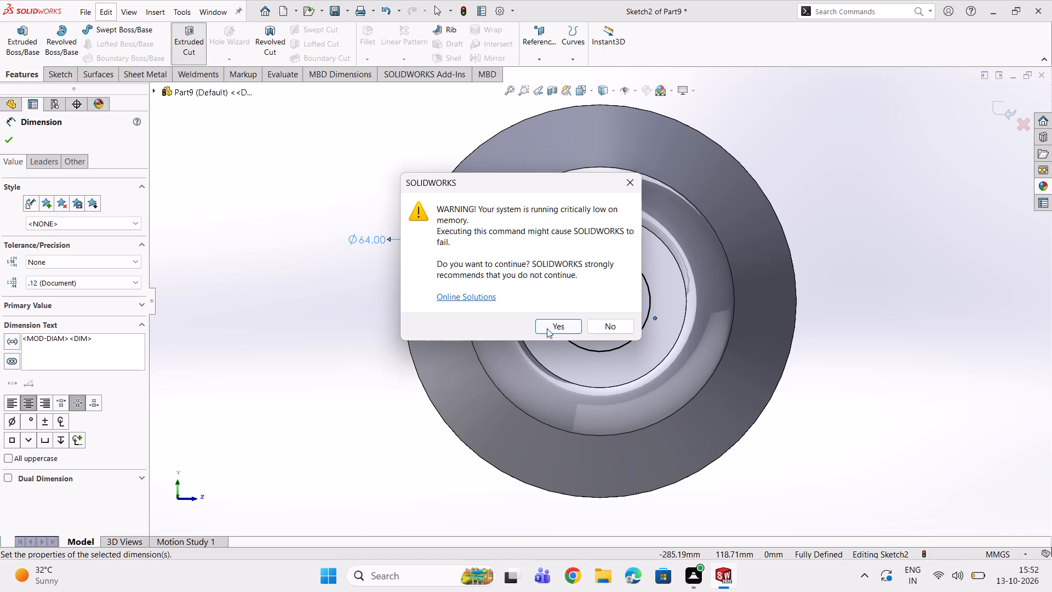
double_click(547, 328)
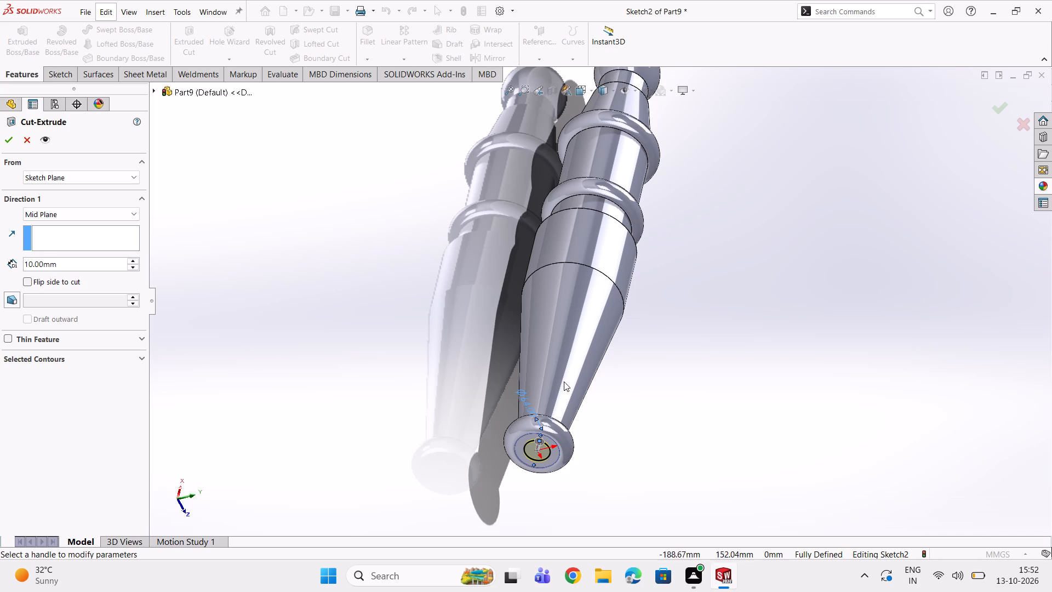
middle_drag(624, 439, 494, 358)
scroll(667, 414, down, 2)
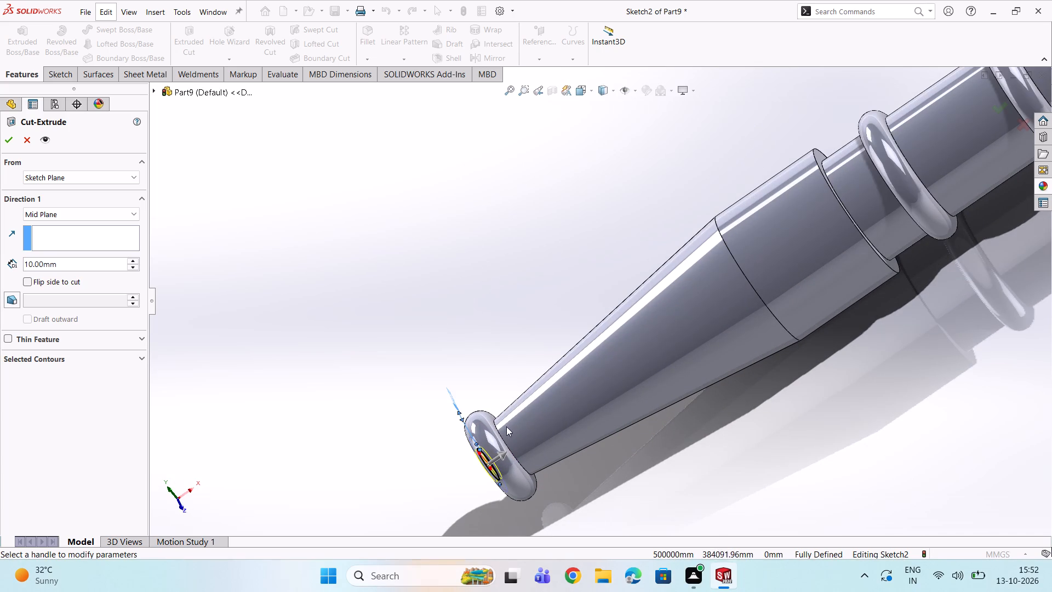
click(84, 261)
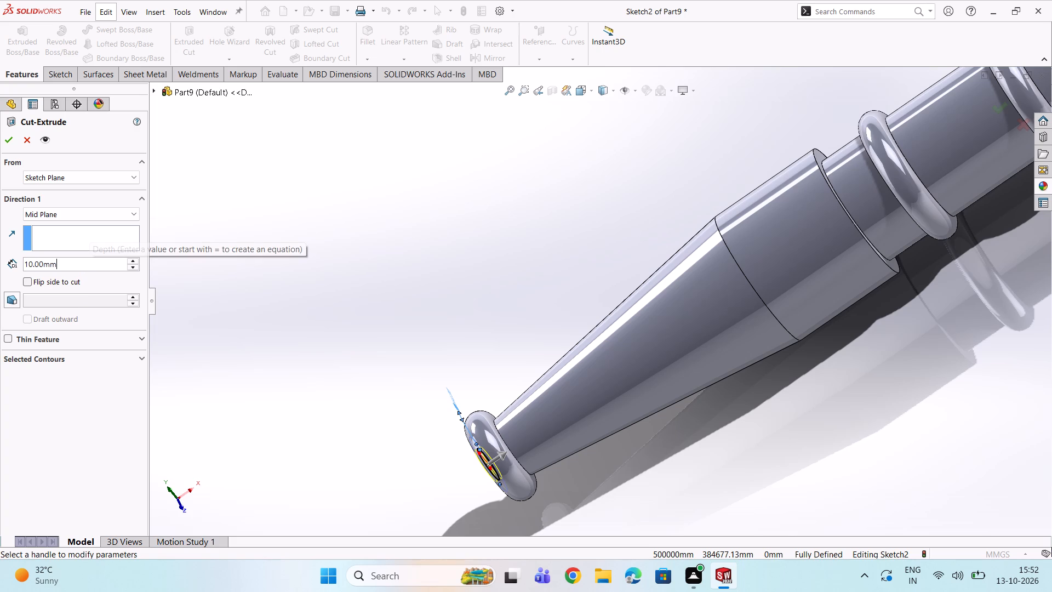
click(112, 212)
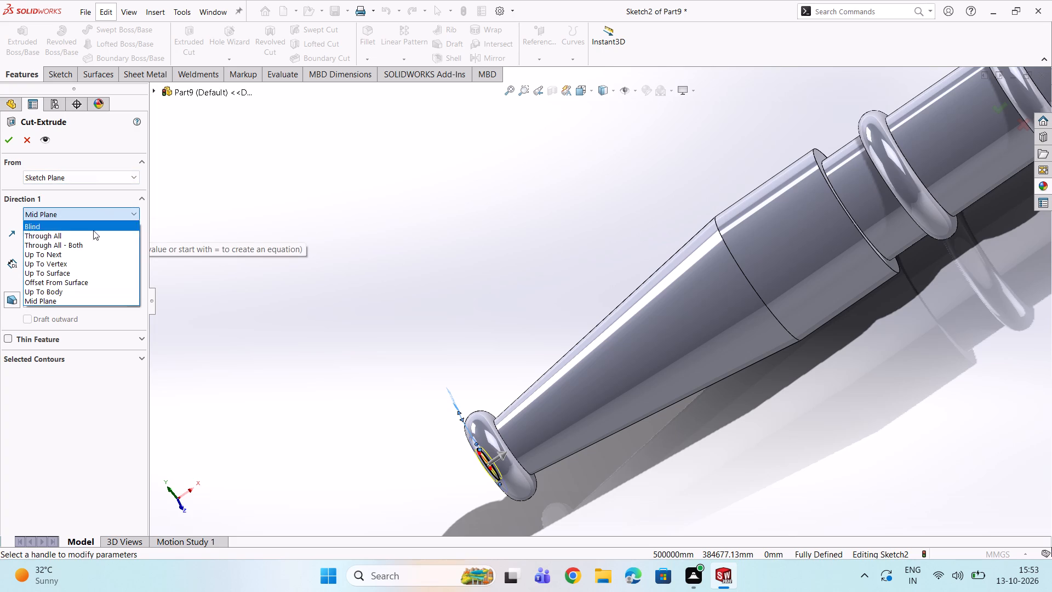
click(94, 225)
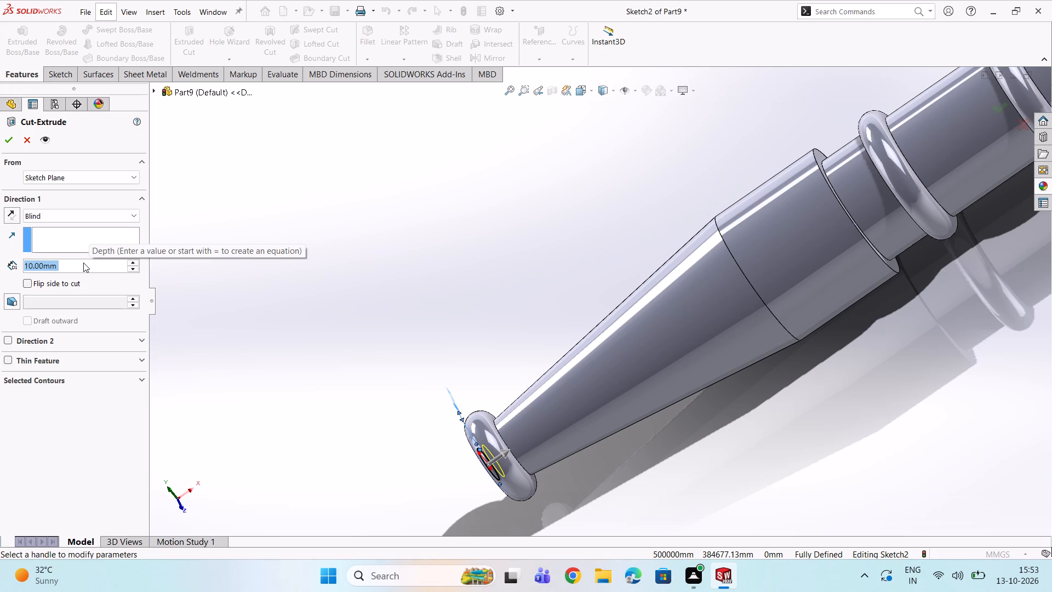
text(375)
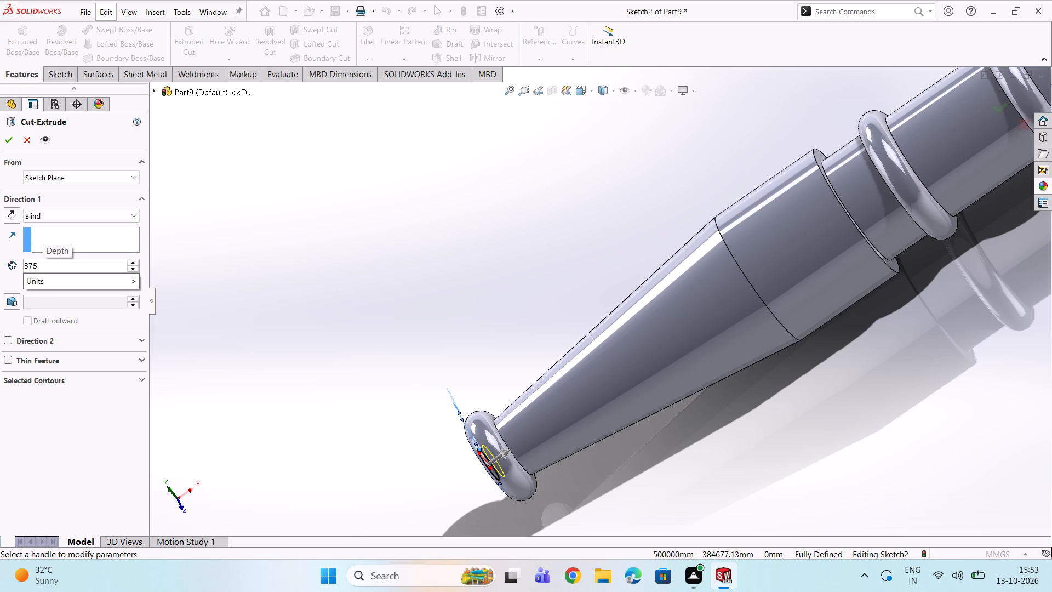
key(Return)
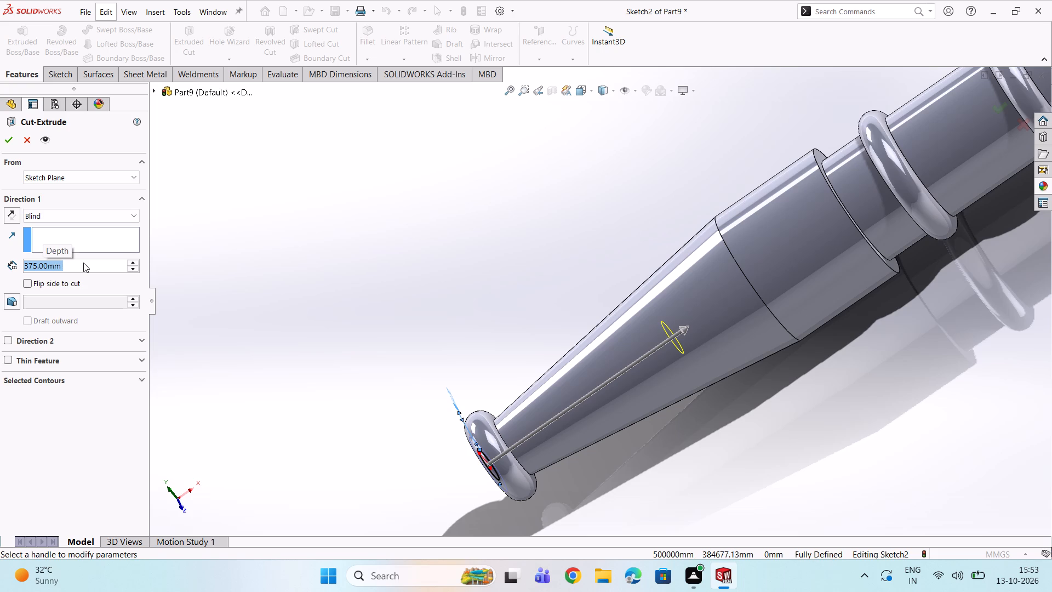
click(12, 138)
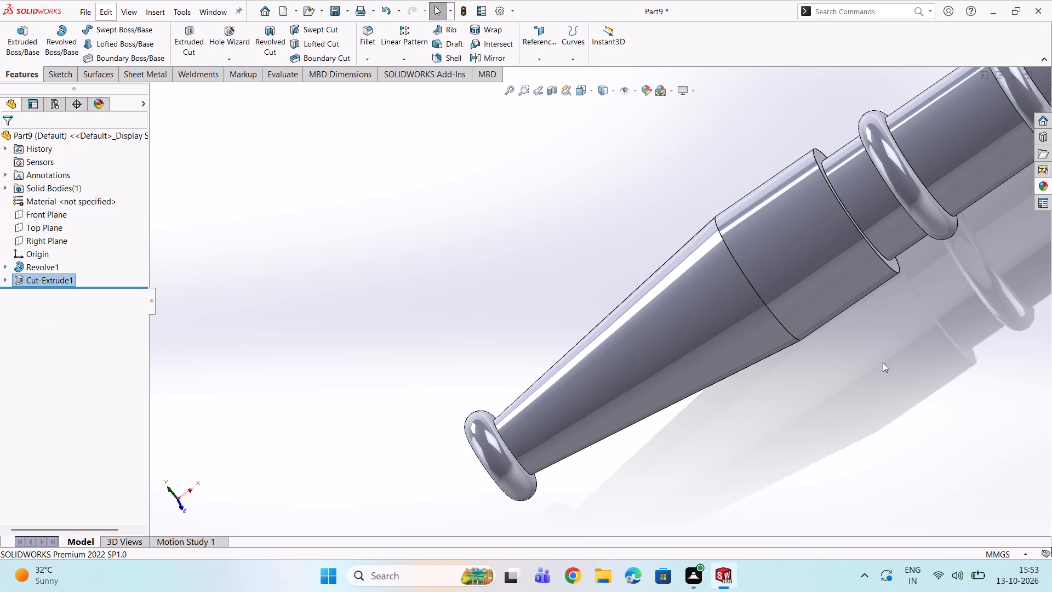
Chamfer the bore's circular edge on the flat end face with a 16 mm distance at 45 degrees.
scroll(678, 364, down, 2)
scroll(559, 365, down, 1)
middle_drag(546, 365, 573, 280)
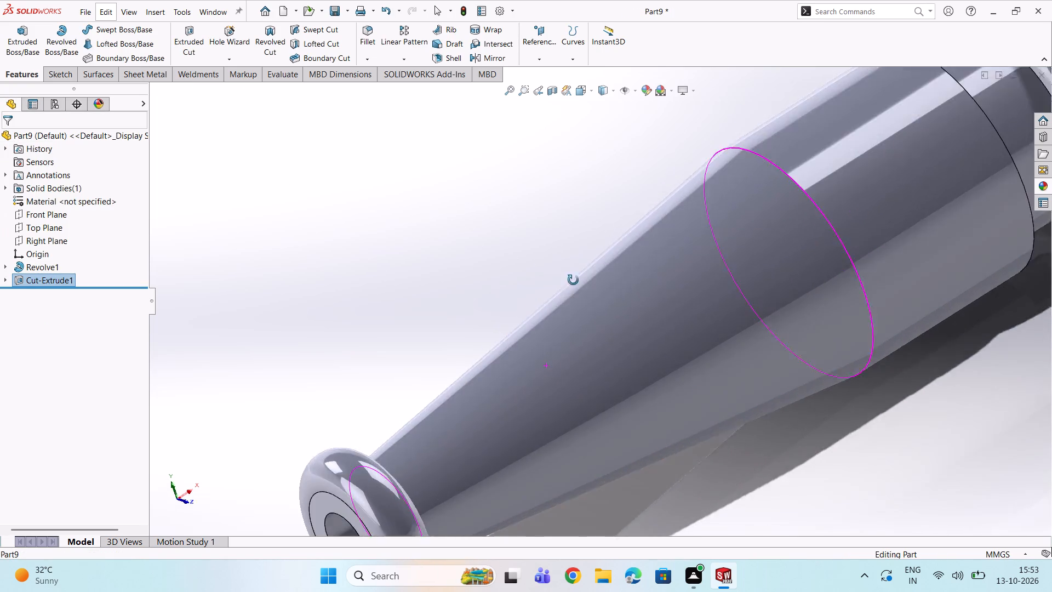
middle_drag(573, 280, 608, 180)
scroll(600, 357, up, 3)
scroll(513, 345, down, 3)
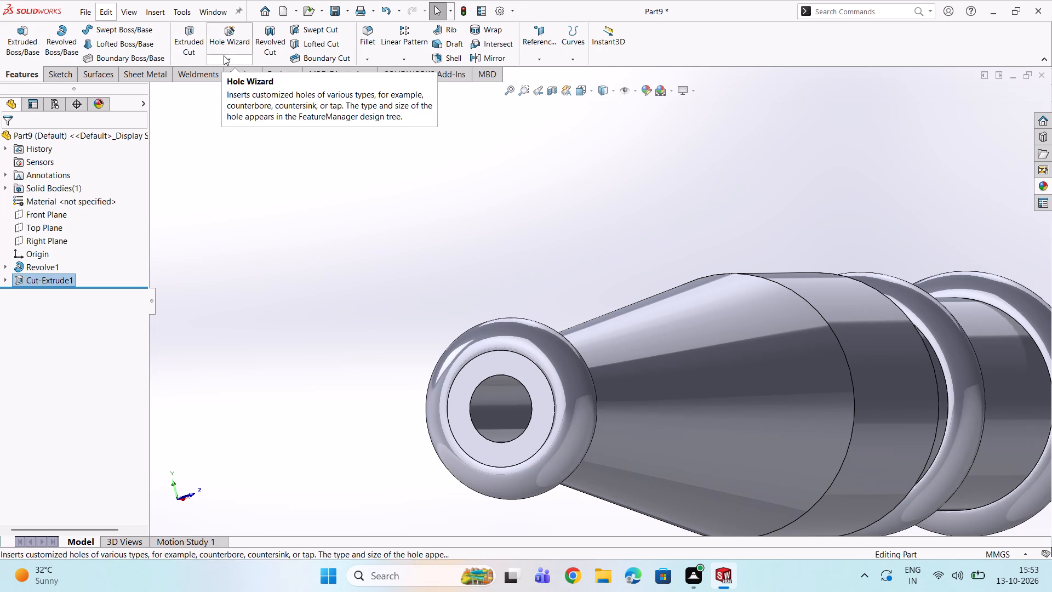
click(370, 62)
click(371, 83)
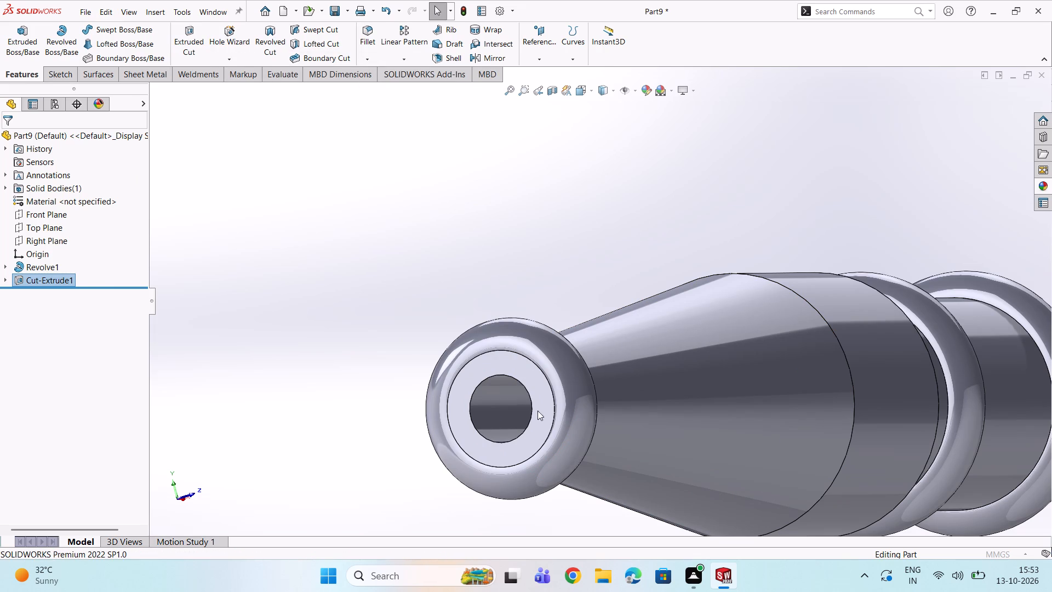
click(509, 376)
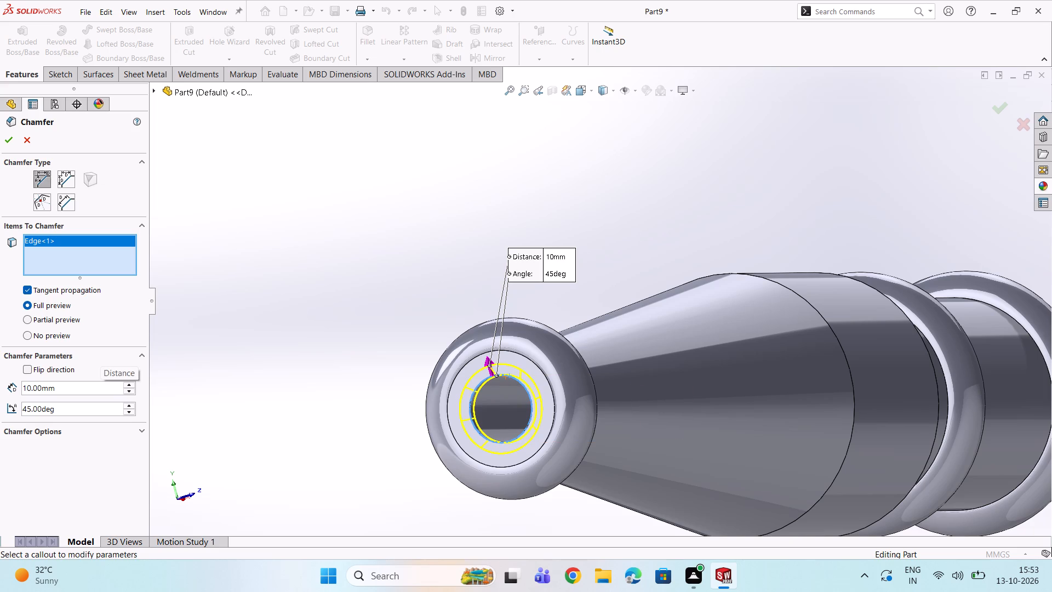
key(1)
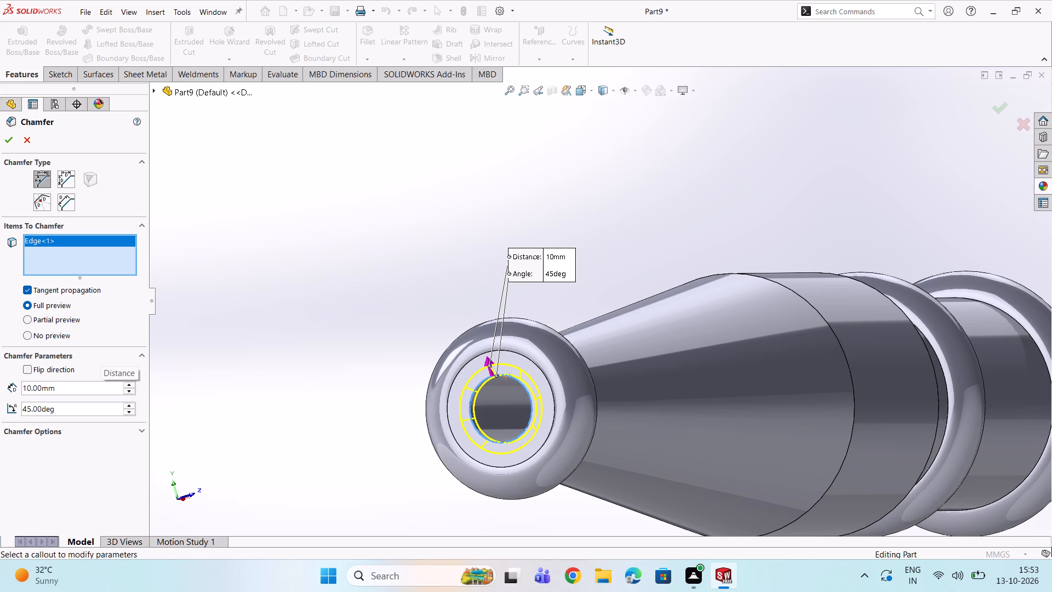
key(BackSpace)
key(BackSpace)
key(BackSpace)
double_click(94, 391)
text(16)
key(Return)
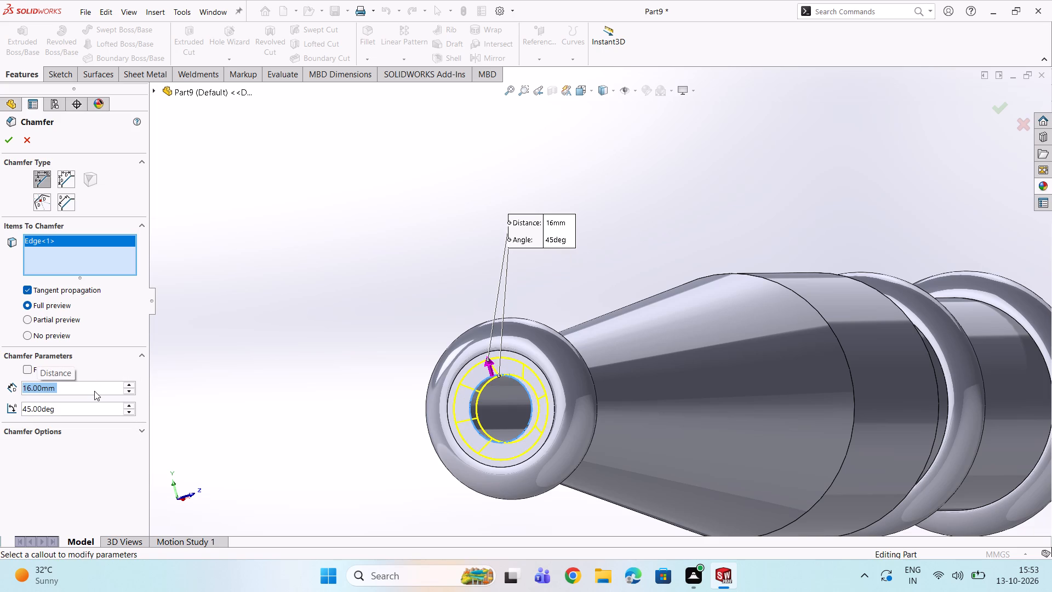
click(9, 143)
Examine the chamfered bore opening and the whole body along to the ball end.
middle_drag(429, 356, 450, 398)
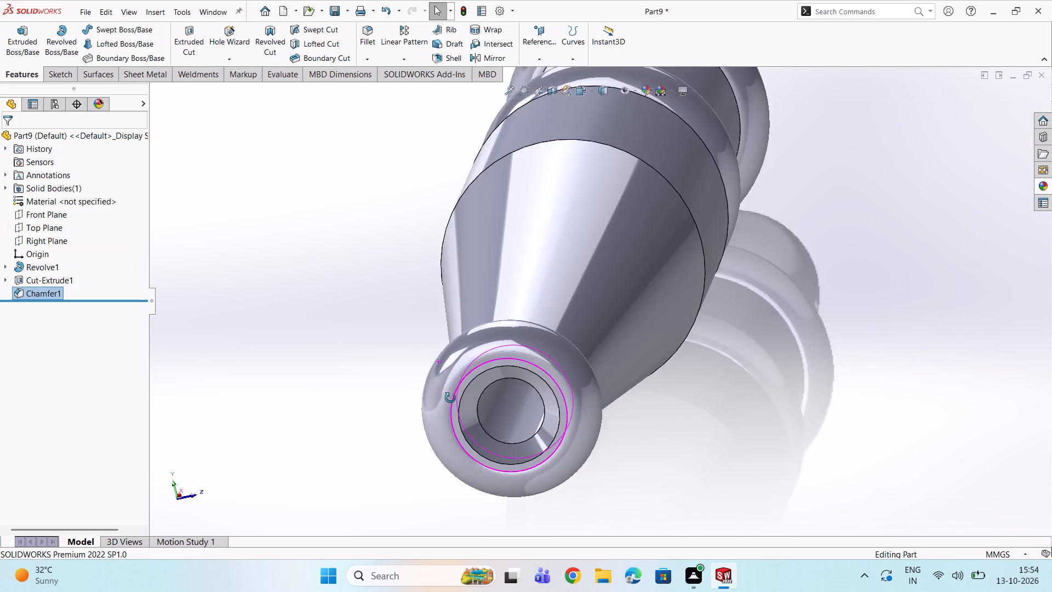
middle_drag(450, 398, 344, 307)
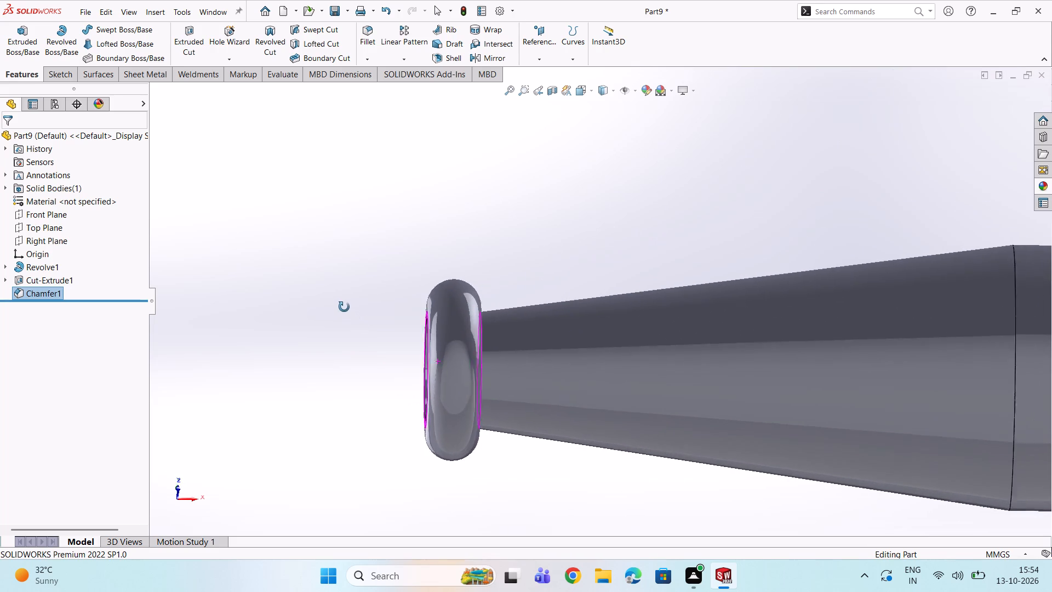
middle_drag(344, 307, 344, 306)
scroll(429, 369, up, 4)
scroll(549, 338, down, 4)
middle_drag(549, 333, 551, 333)
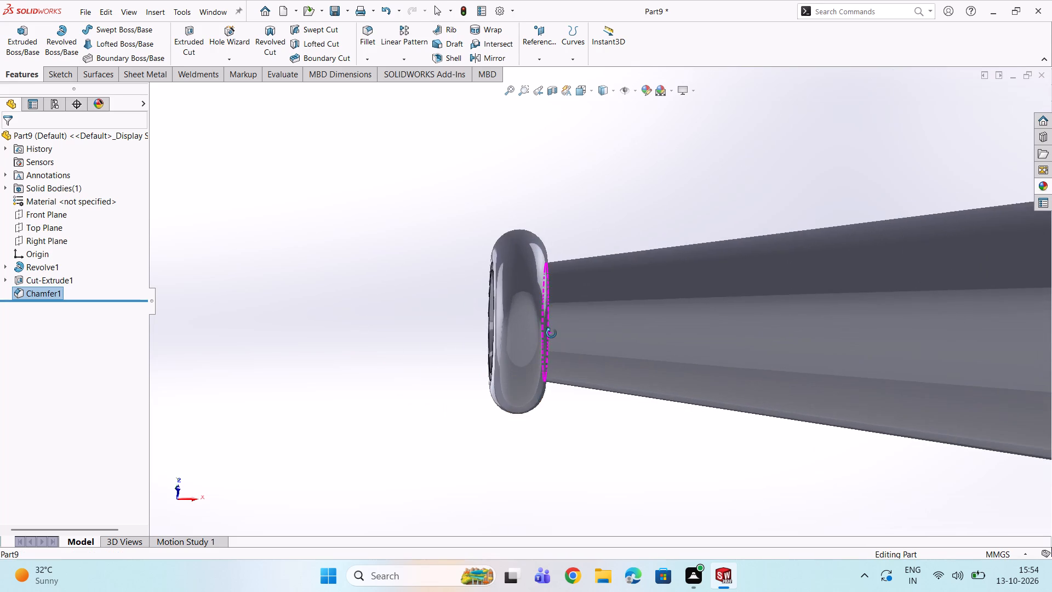
middle_drag(551, 333, 585, 275)
scroll(586, 276, up, 4)
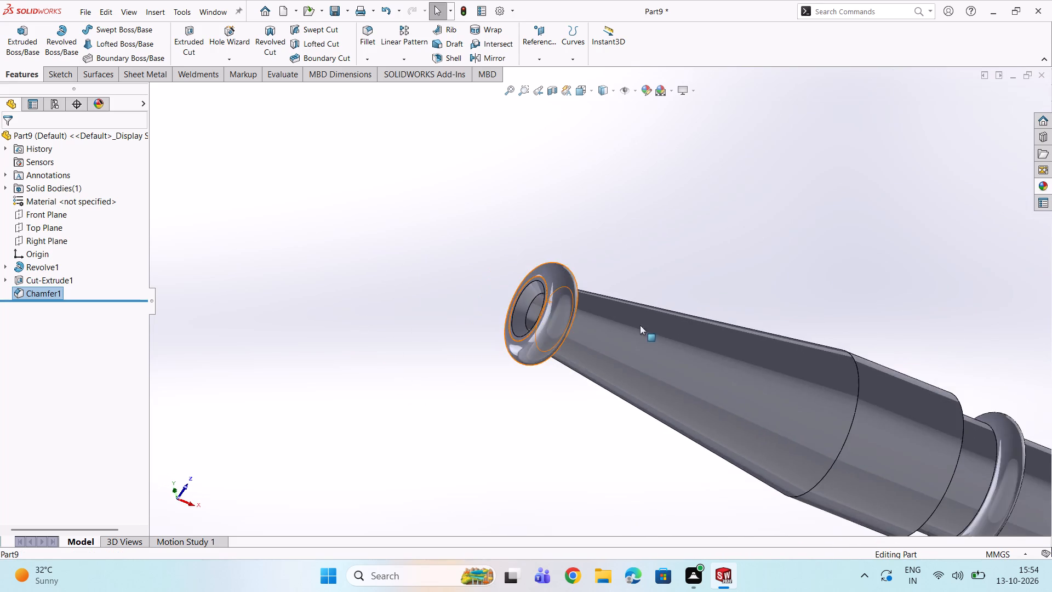
scroll(640, 325, up, 2)
scroll(727, 331, down, 3)
scroll(753, 383, down, 2)
scroll(772, 431, up, 3)
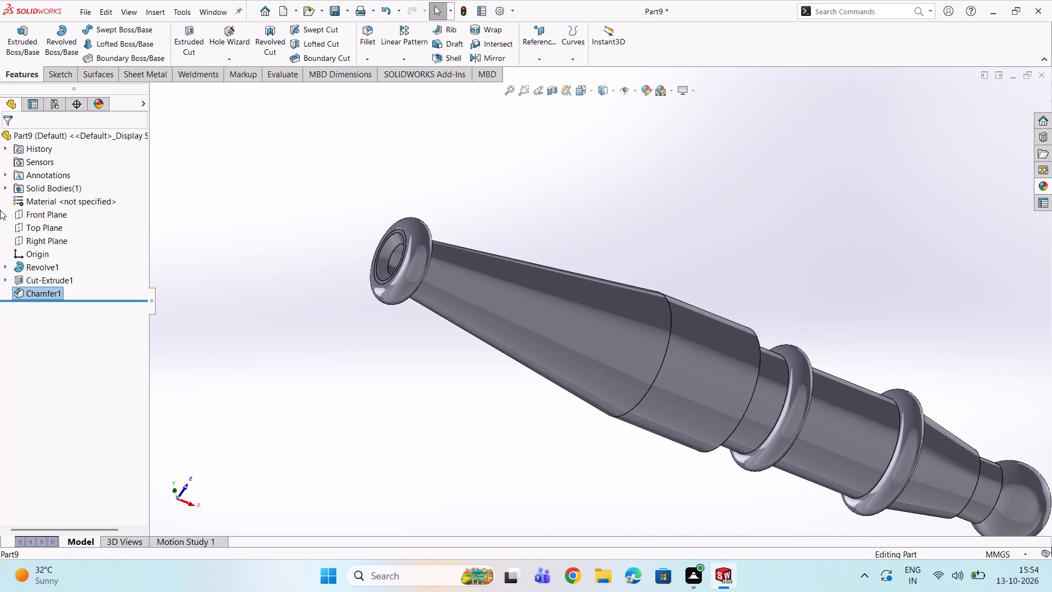
On the Front Plane, sketch a circle of about 47.5 mm radius on the axis of the widest cylindrical section, near the origin.
click(33, 210)
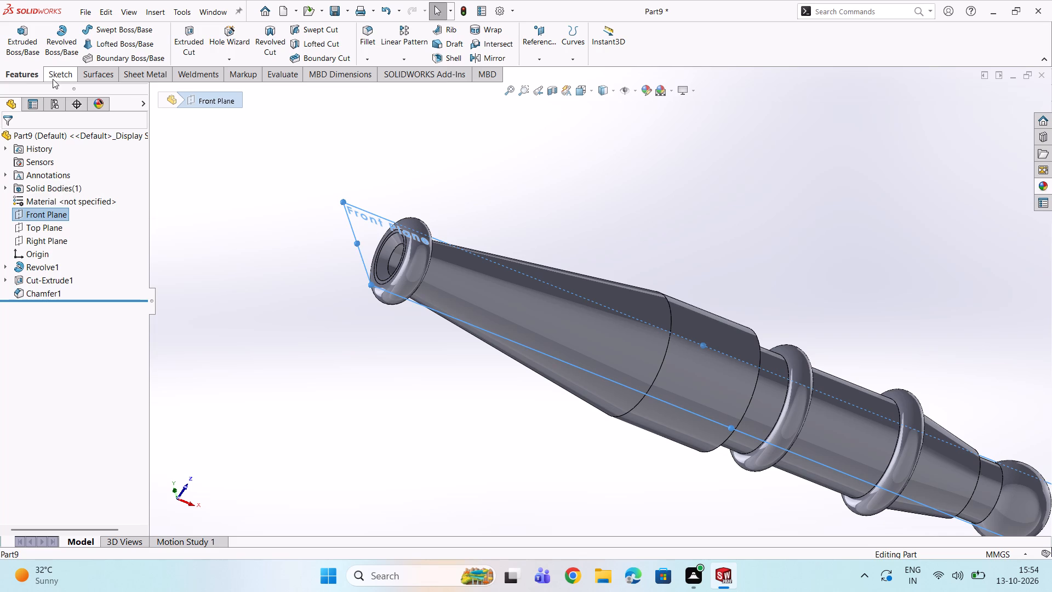
click(56, 72)
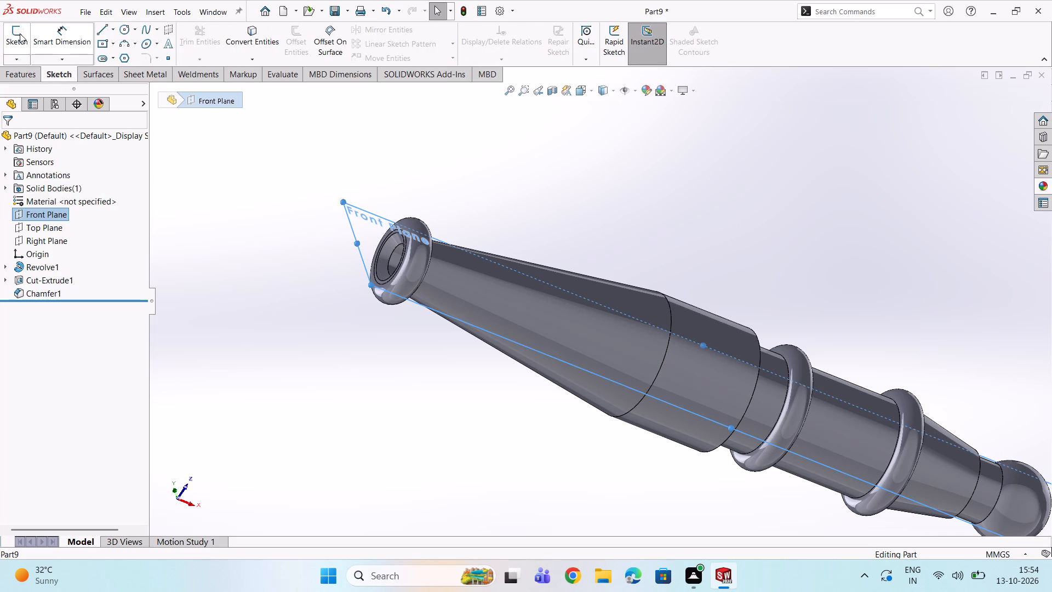
click(20, 33)
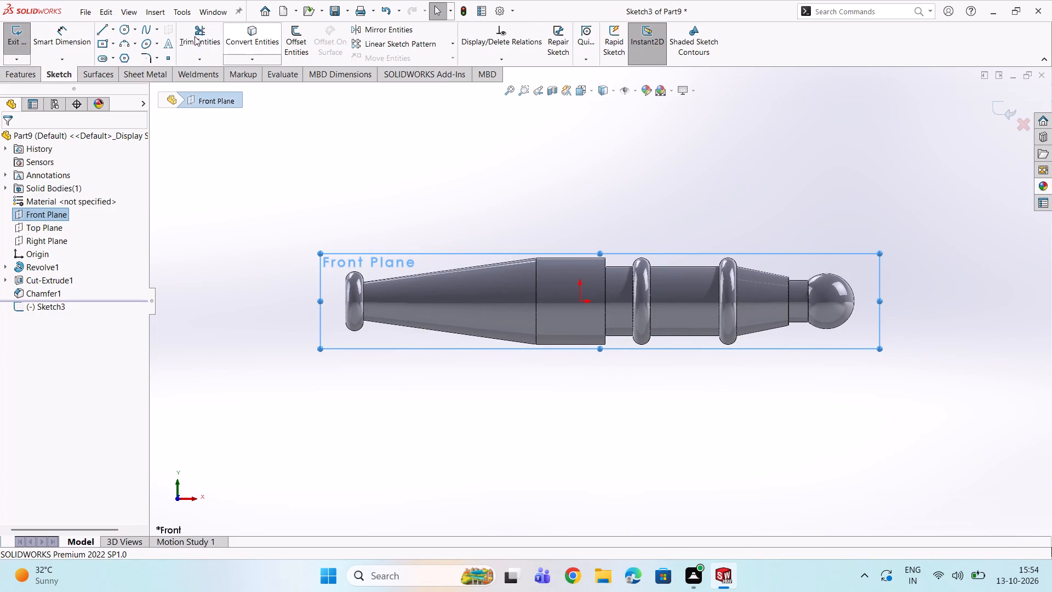
click(122, 27)
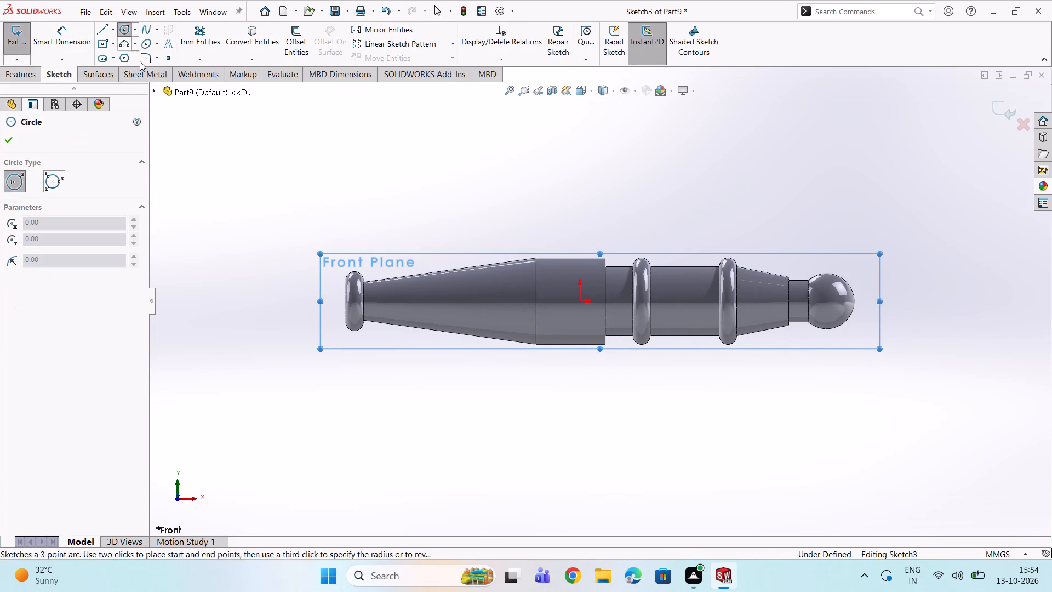
click(570, 302)
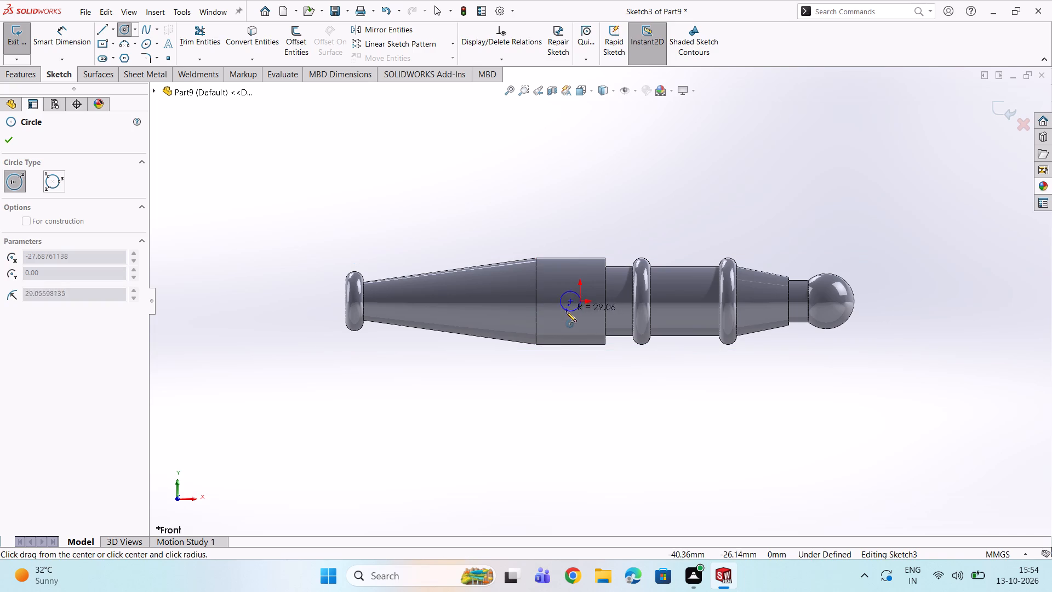
double_click(564, 316)
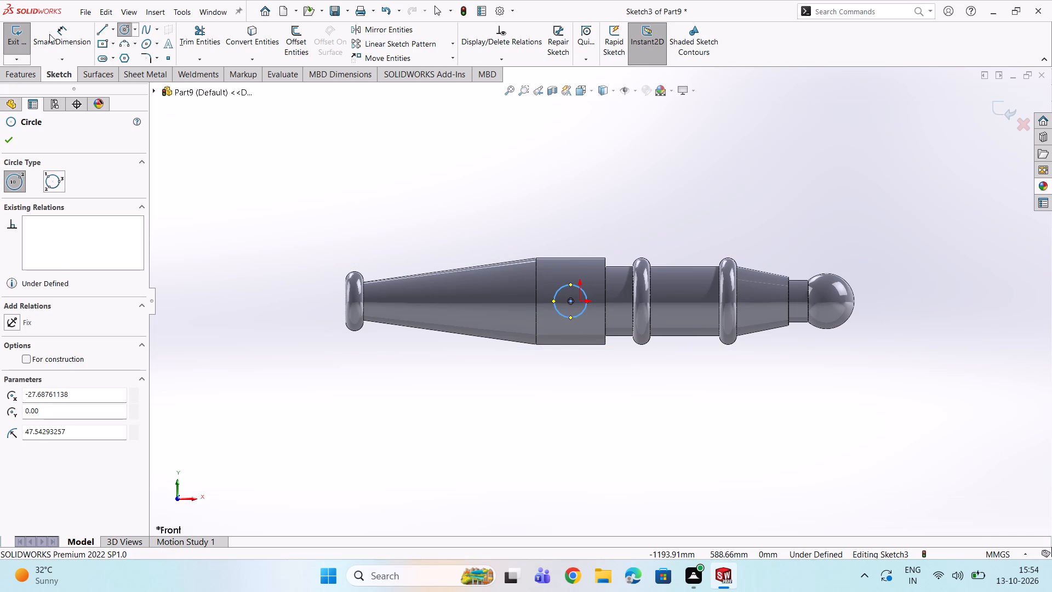
Draw a vertical centerline 250 mm long across the widest cylindrical section, between the midpoints of its upper and lower edges.
click(116, 32)
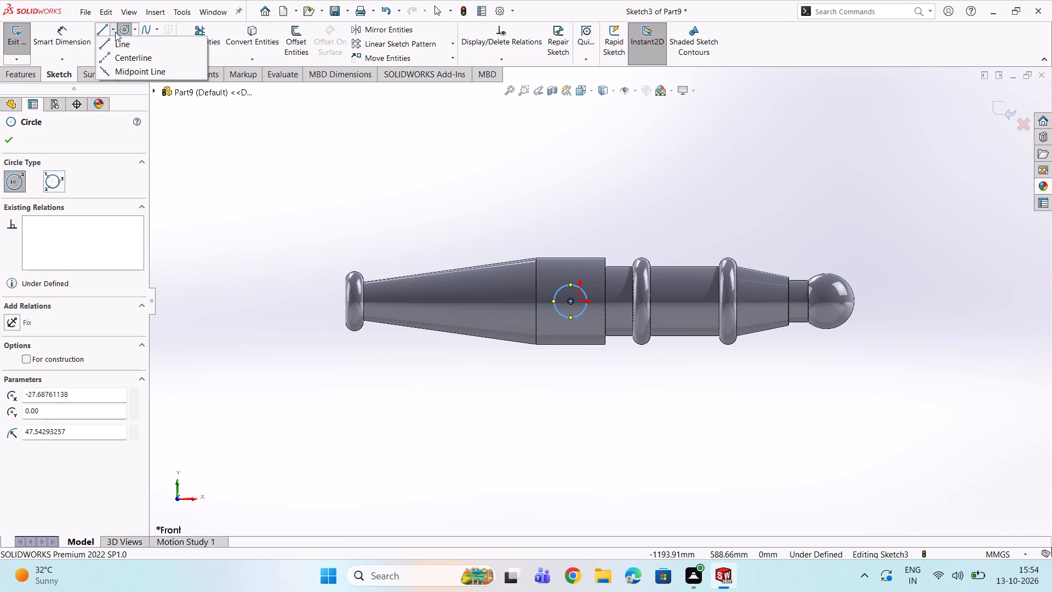
double_click(113, 57)
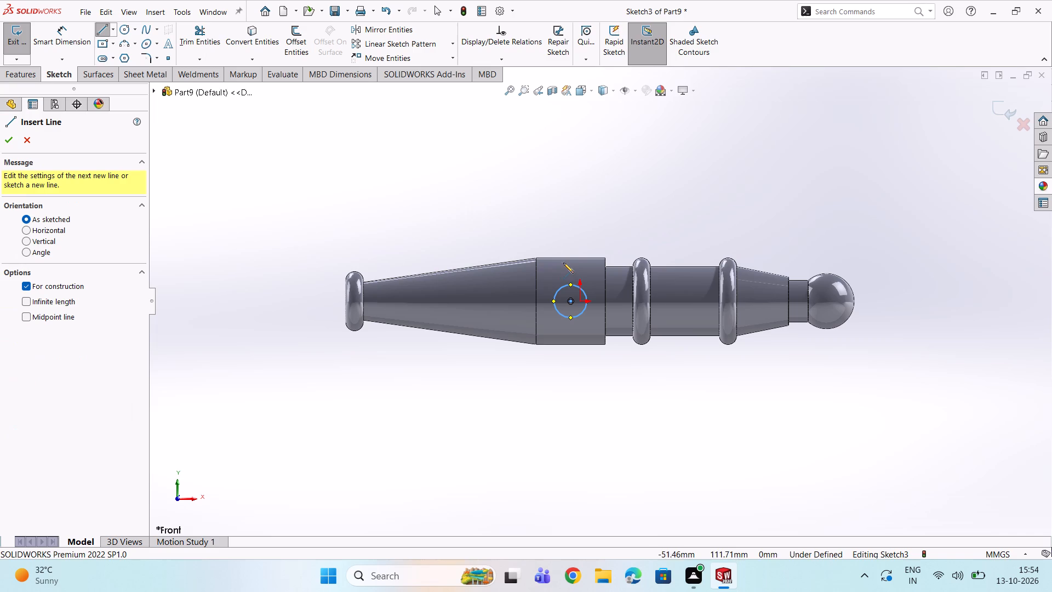
click(569, 255)
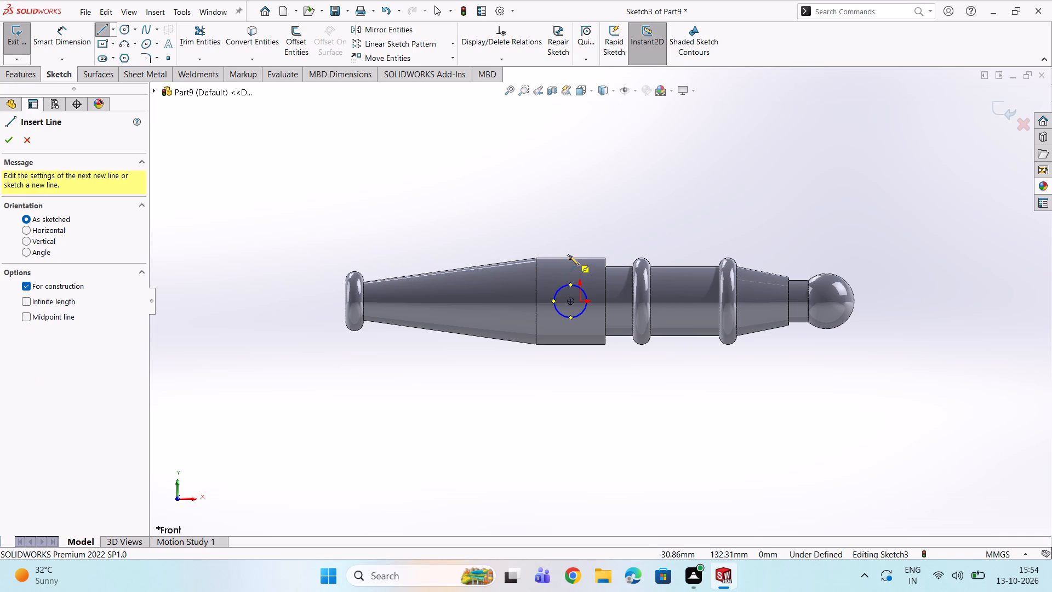
click(569, 345)
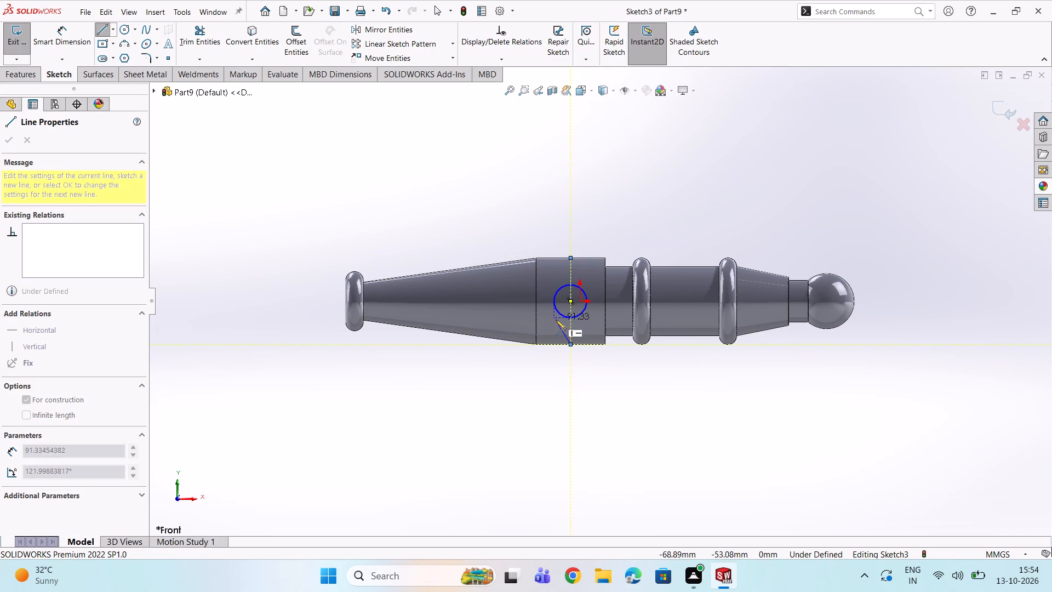
scroll(576, 311, down, 5)
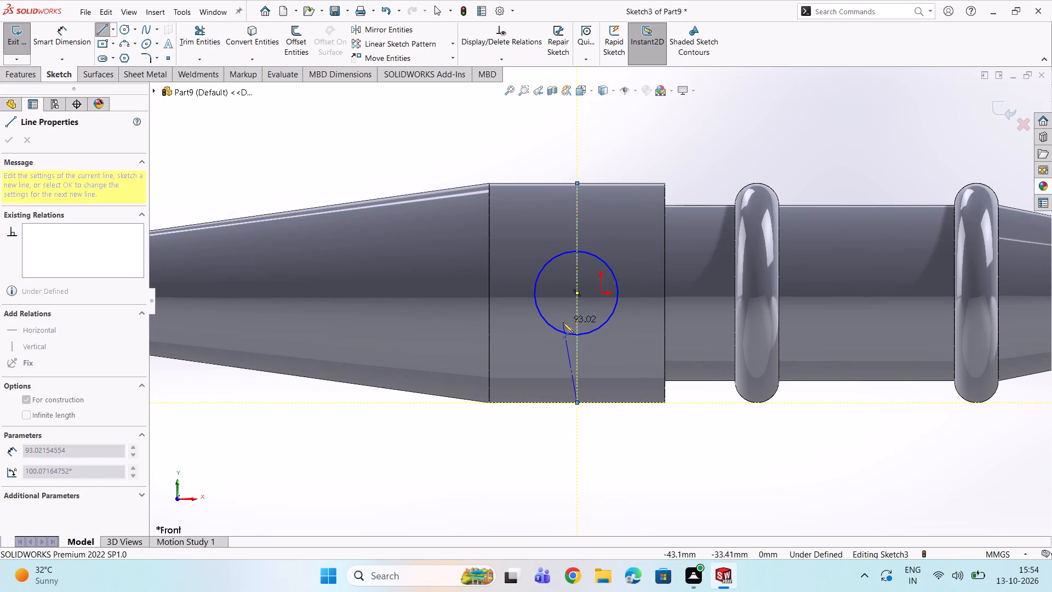
key(Escape)
Make the circle's centre coincident with the midpoint of the vertical centerline.
scroll(588, 315, down, 2)
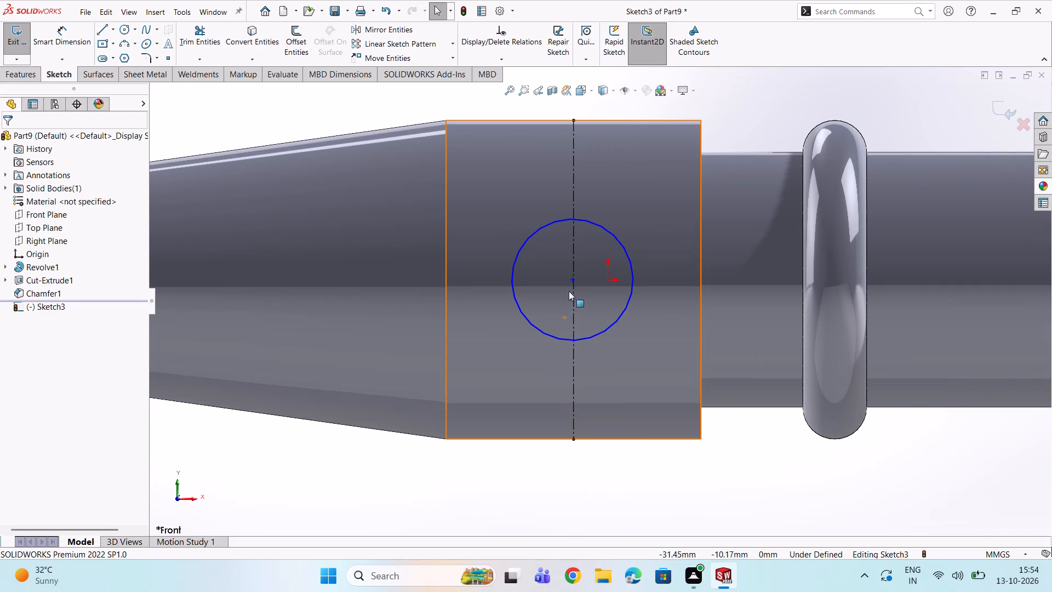
scroll(574, 278, down, 3)
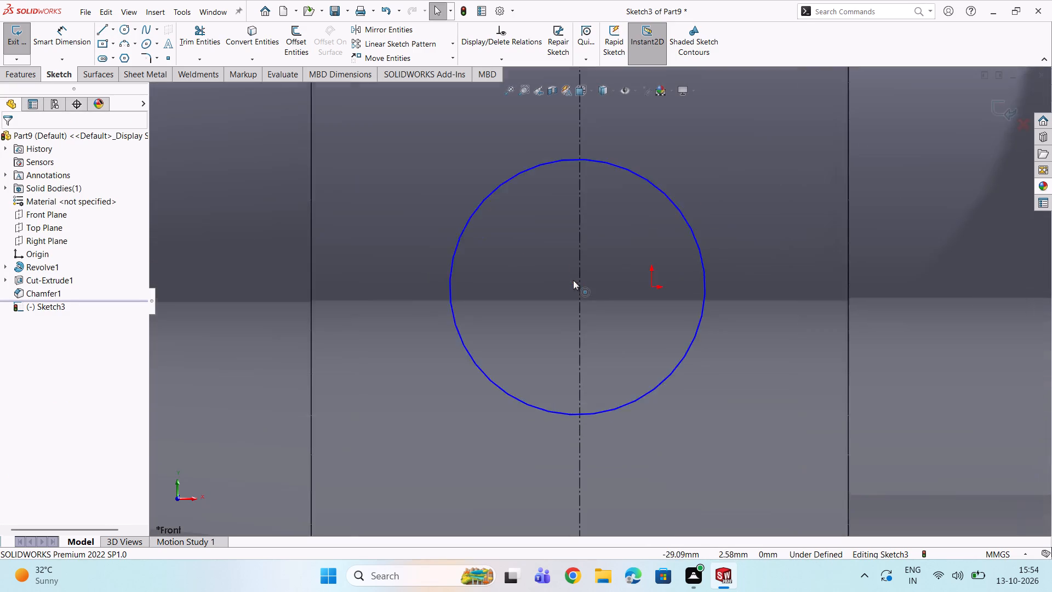
scroll(573, 280, down, 10)
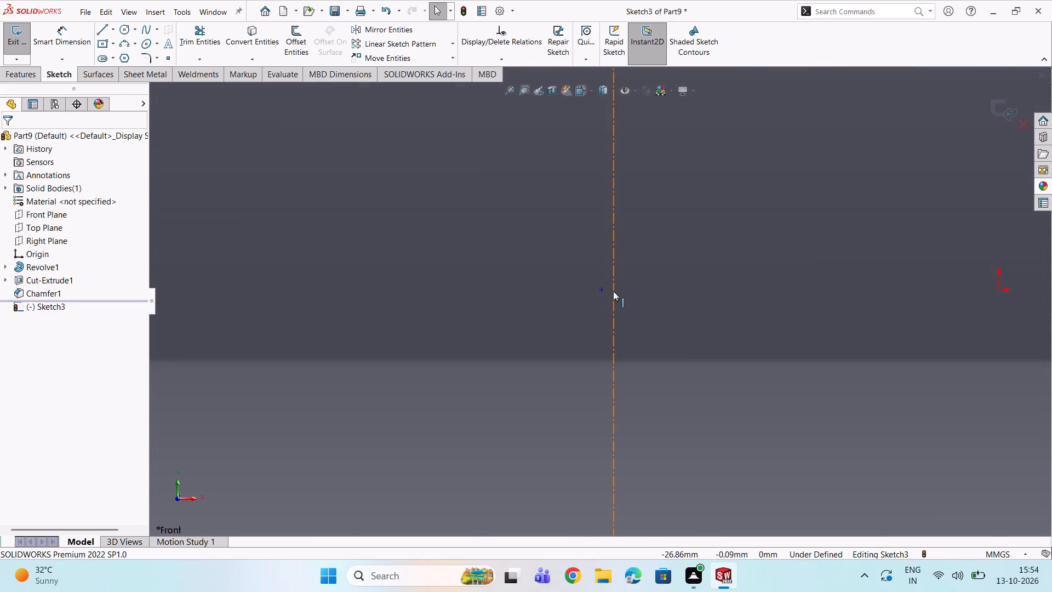
click(613, 289)
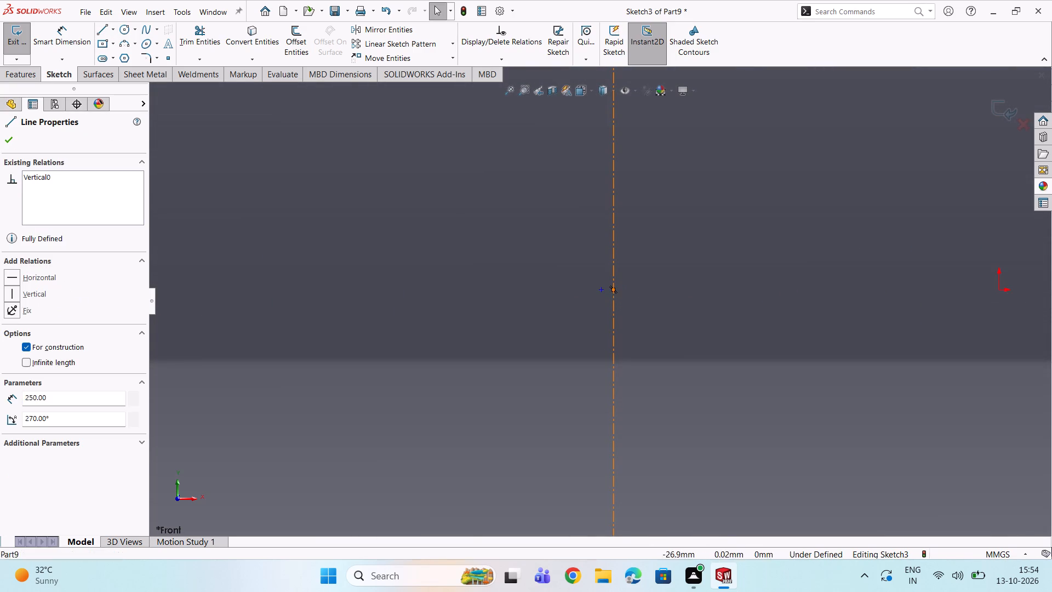
ctrl+click(603, 289)
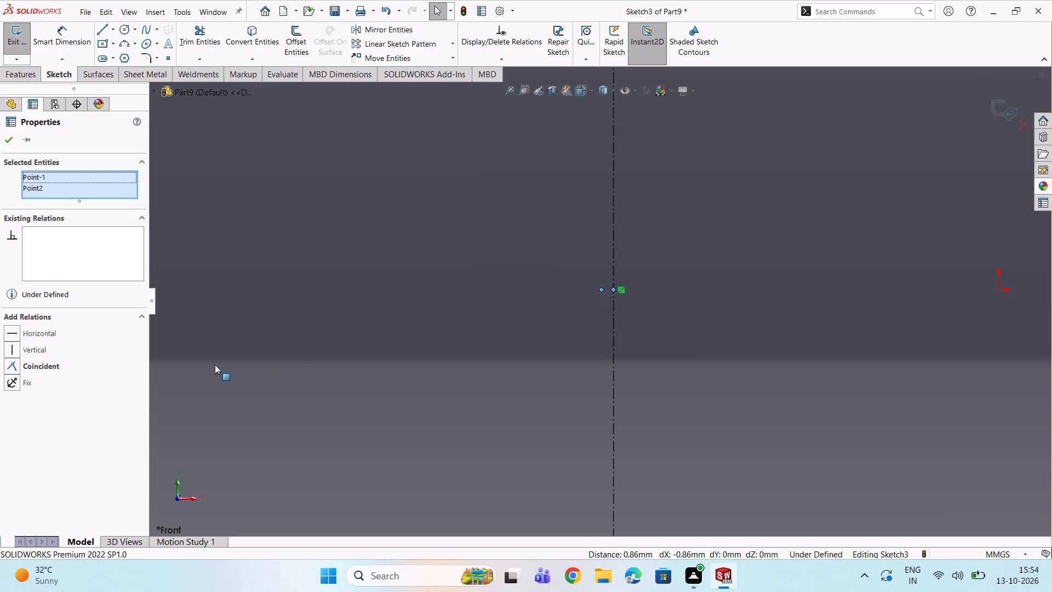
click(10, 362)
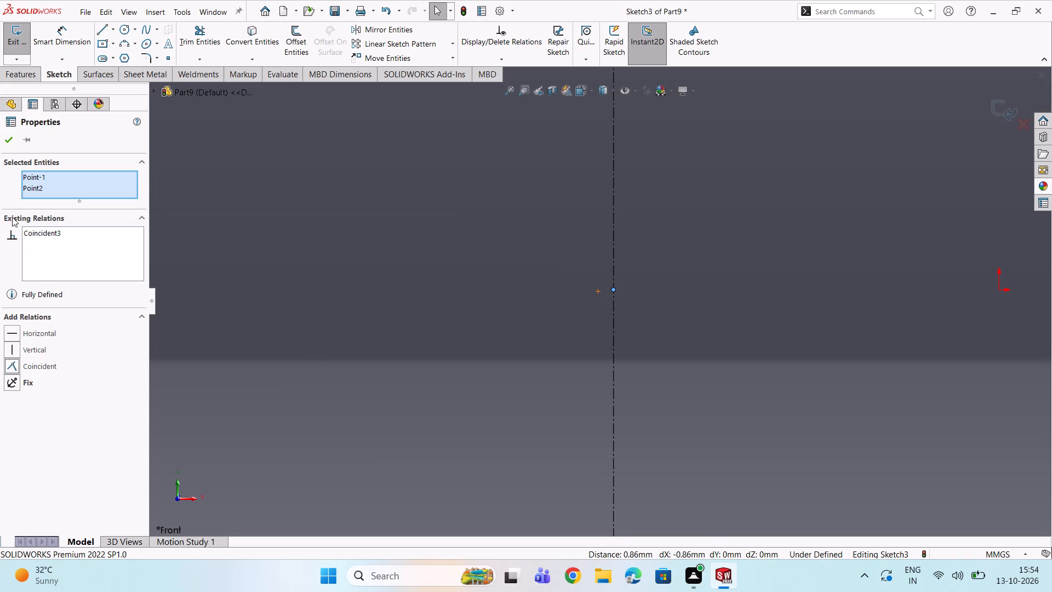
double_click(4, 138)
Dimension the circle's diameter as 95 mm.
scroll(540, 373, up, 3)
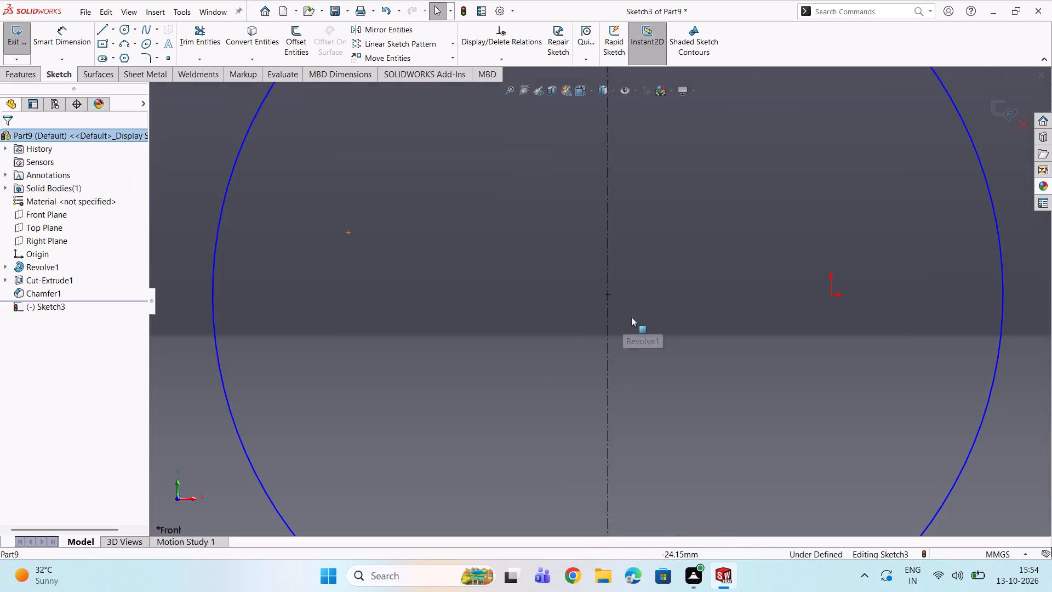
scroll(631, 317, up, 9)
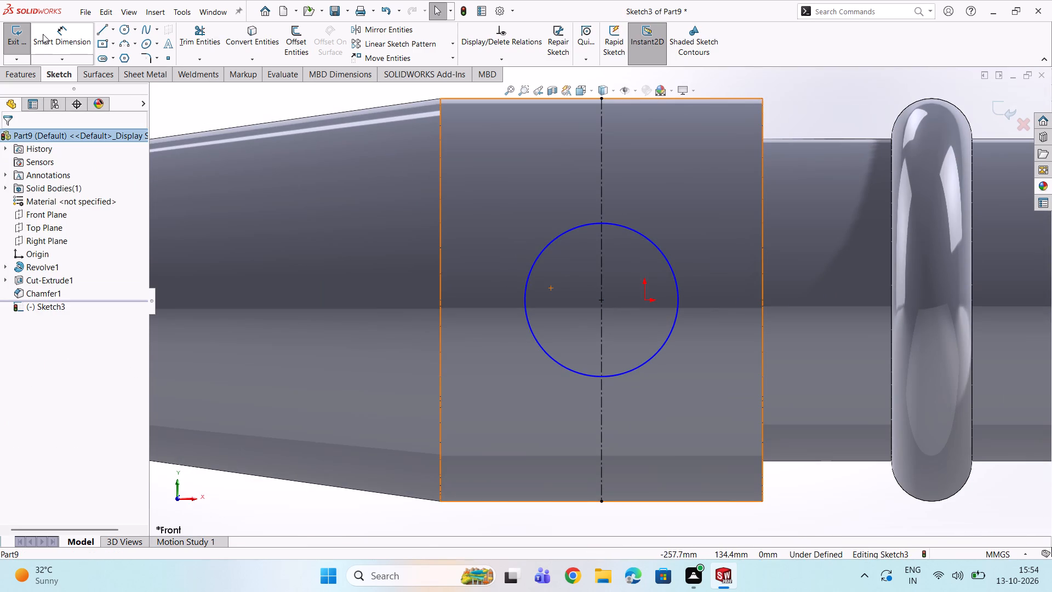
click(49, 35)
double_click(590, 225)
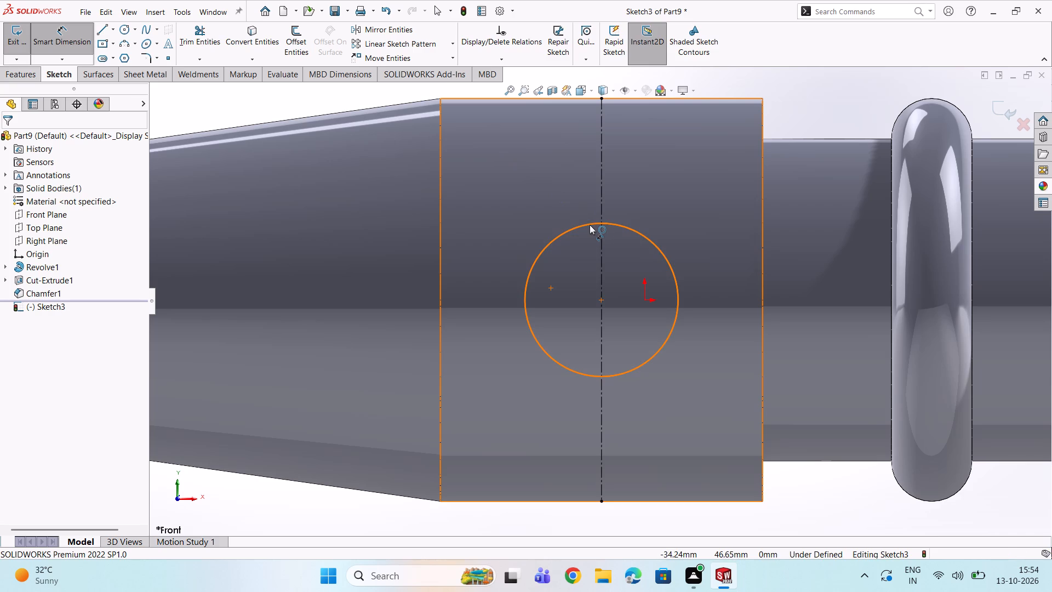
click(505, 194)
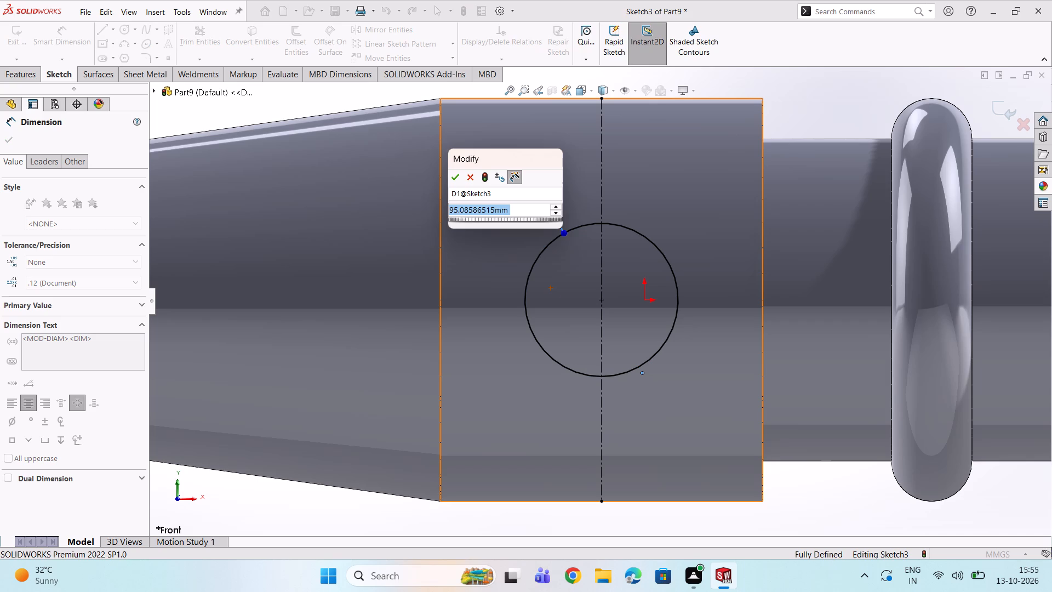
key(9)
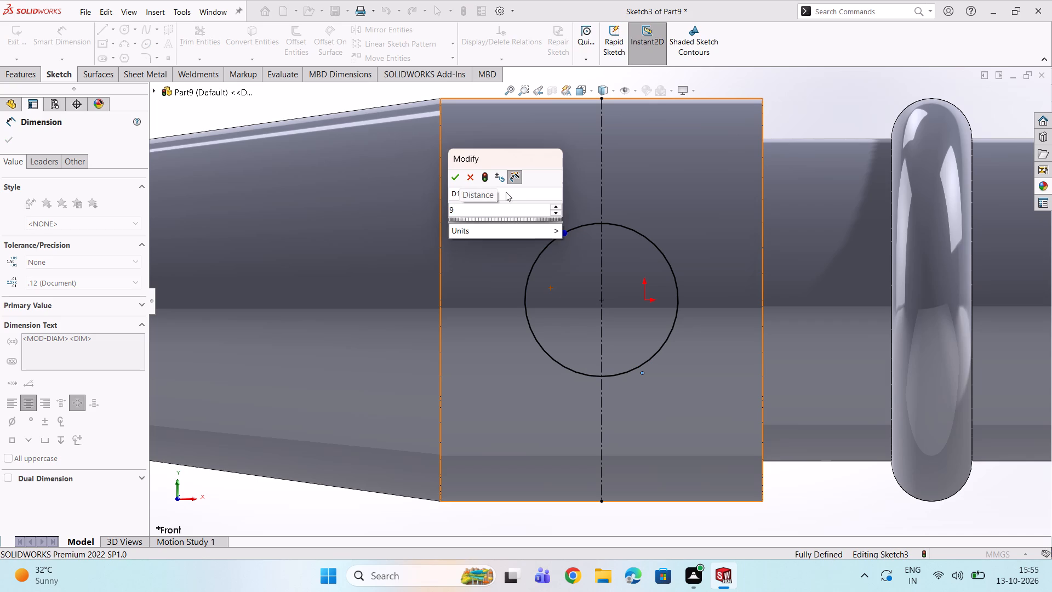
key(5)
key(Return)
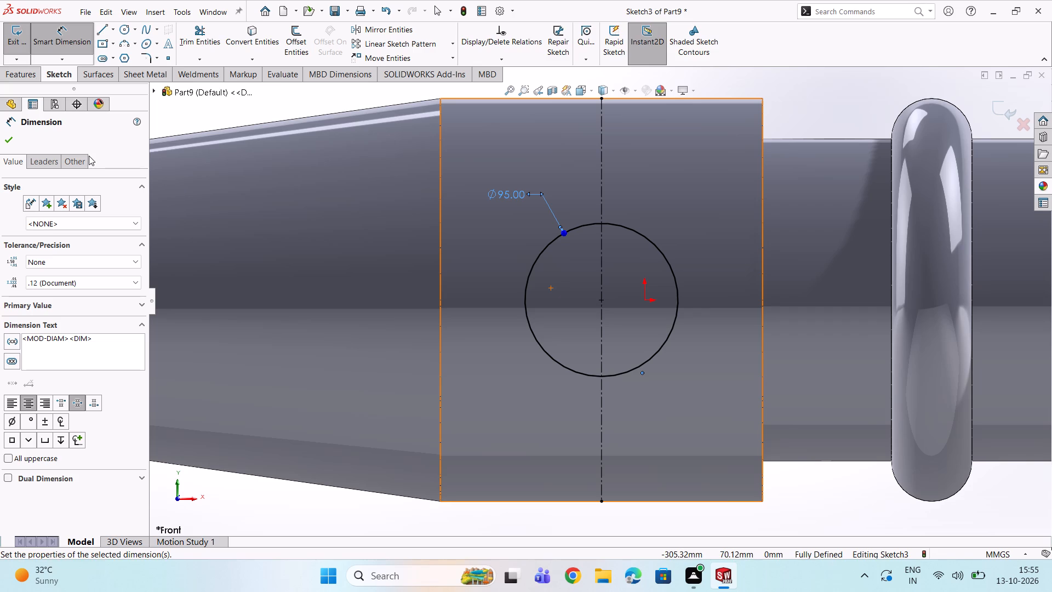
click(5, 139)
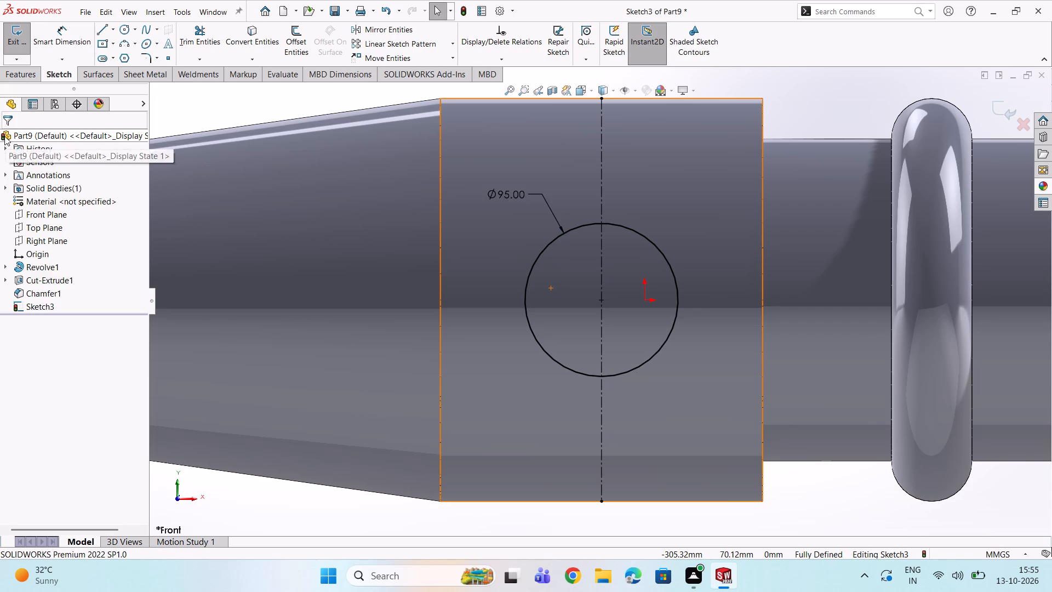
Extrude-cut the 95 mm circle through the body with the Through All - Both end condition and inspect the cross hole.
click(24, 76)
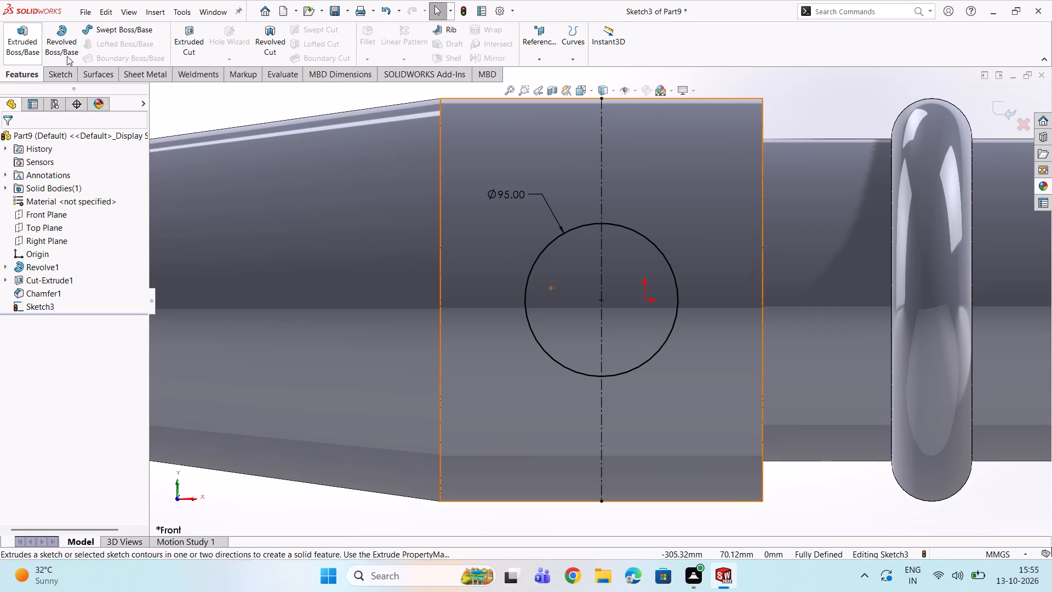
click(184, 44)
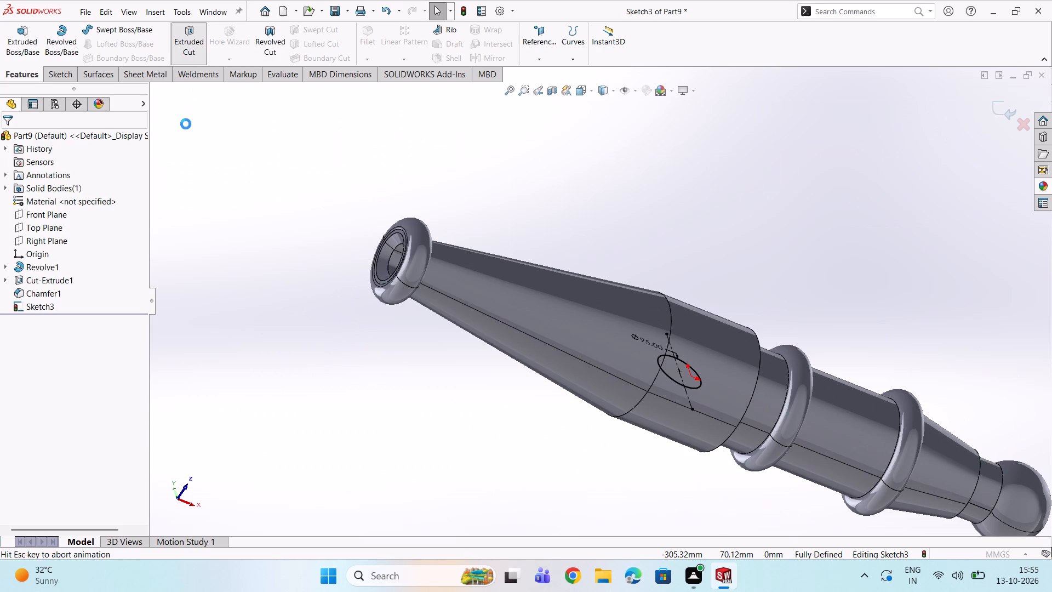
click(88, 210)
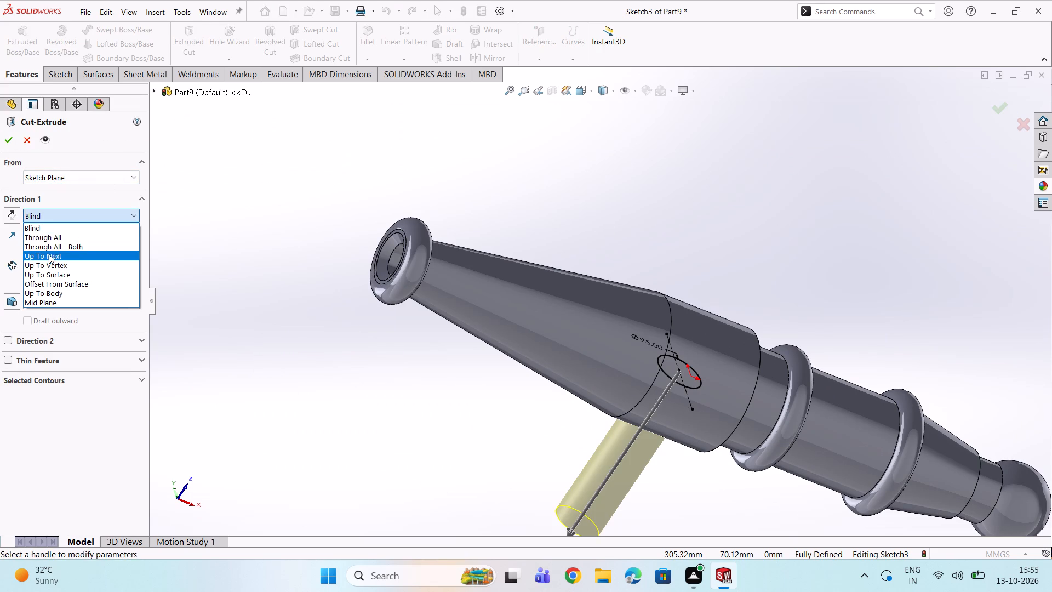
double_click(49, 251)
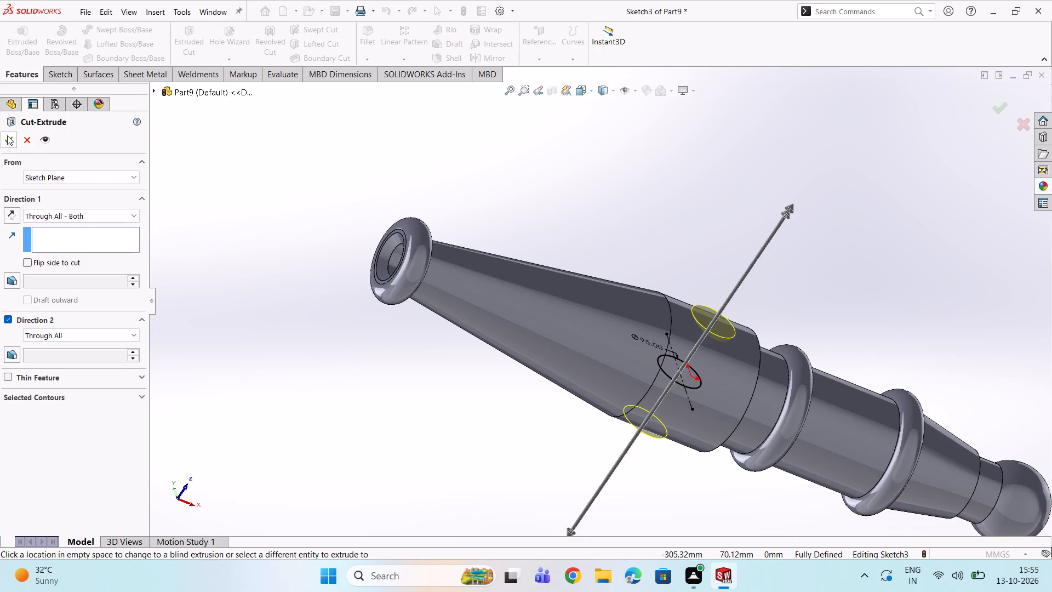
click(7, 135)
middle_drag(496, 289, 489, 315)
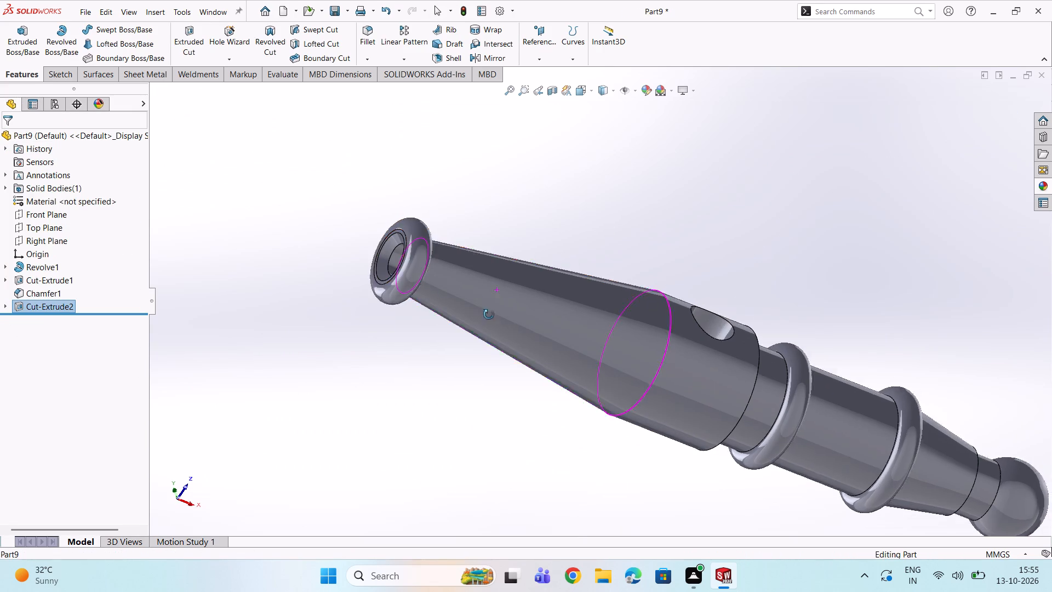
middle_drag(489, 315, 433, 503)
scroll(470, 353, up, 4)
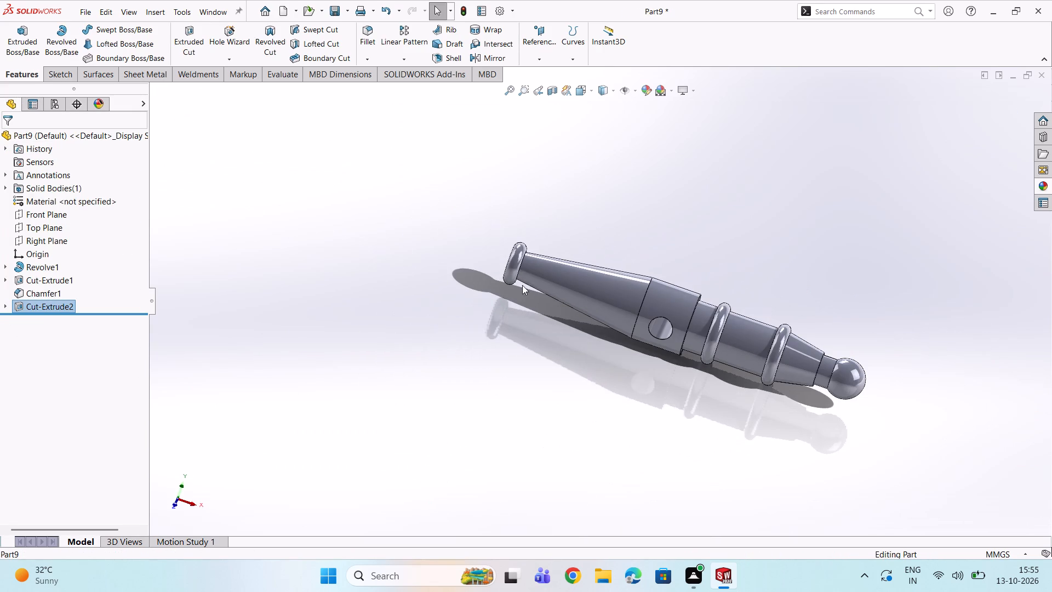
Open a sketch on the Front Plane and draw a vertical centerline from just above the cross hole, through its centre axis, to beyond the body's upper edge.
double_click(32, 225)
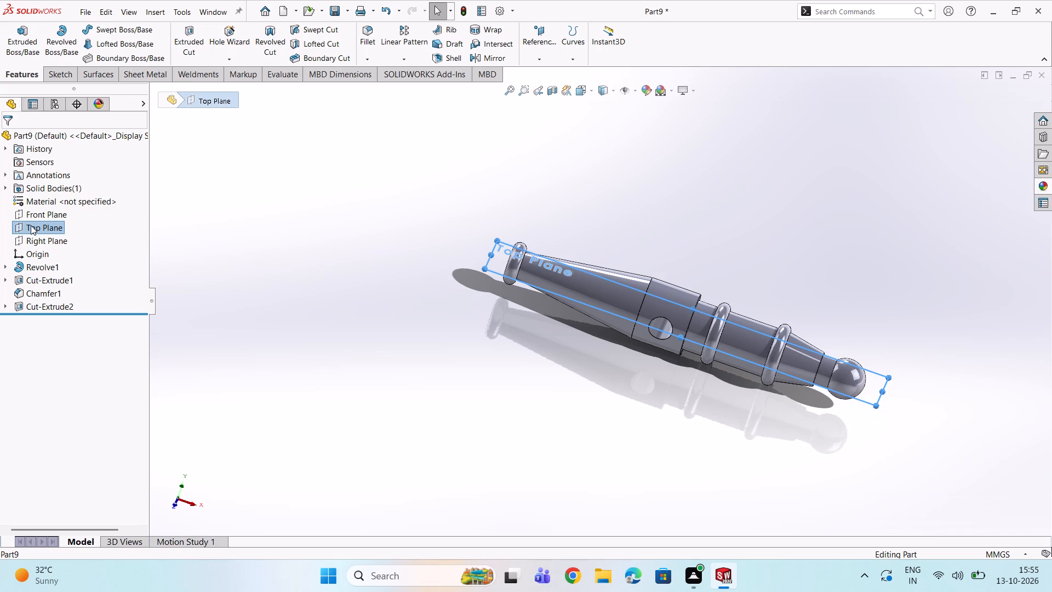
click(21, 242)
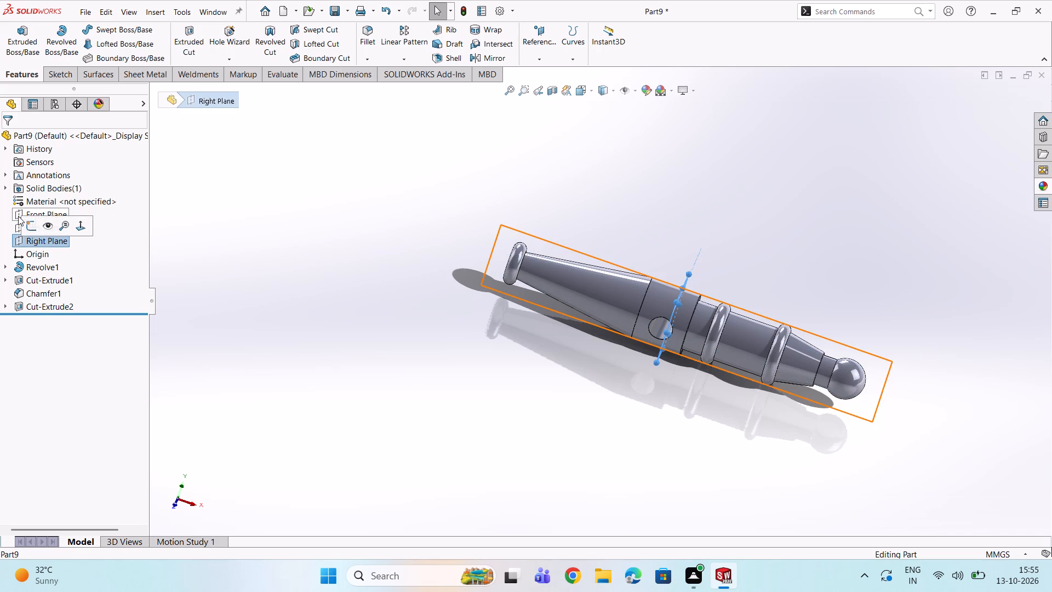
click(18, 216)
click(58, 78)
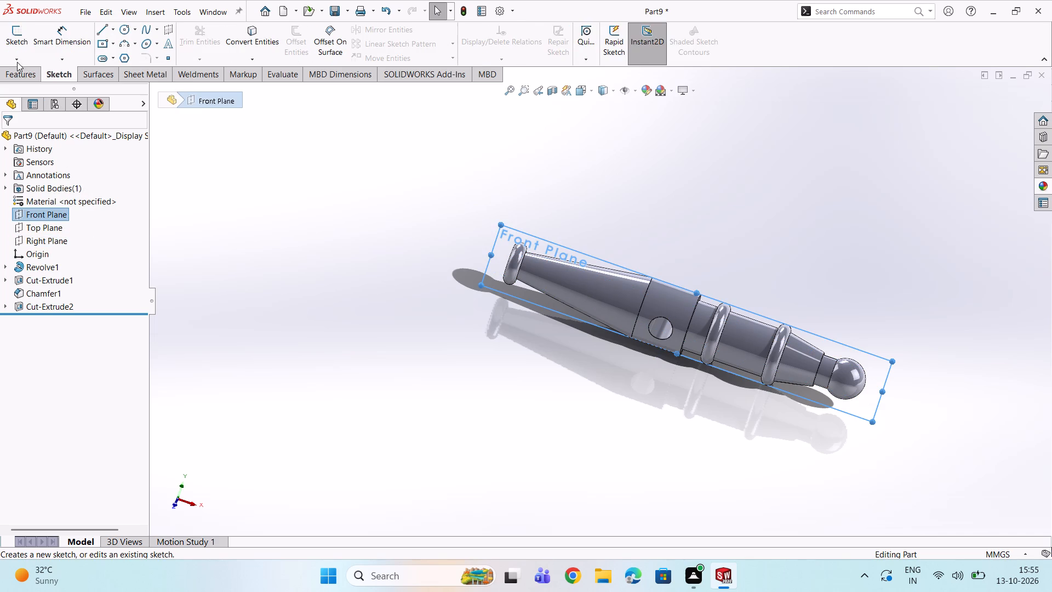
click(16, 39)
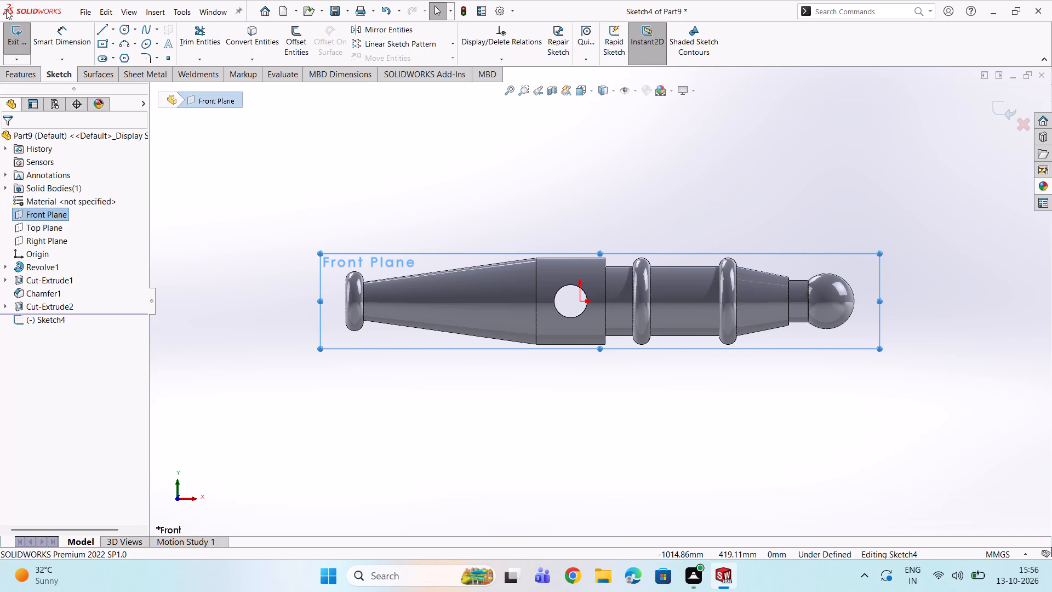
click(111, 30)
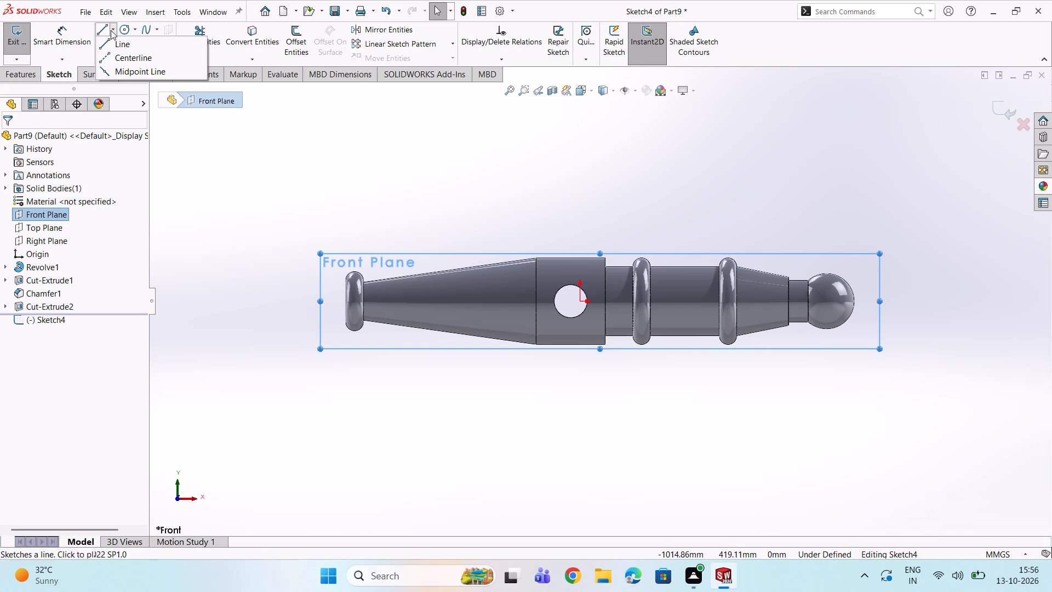
click(111, 56)
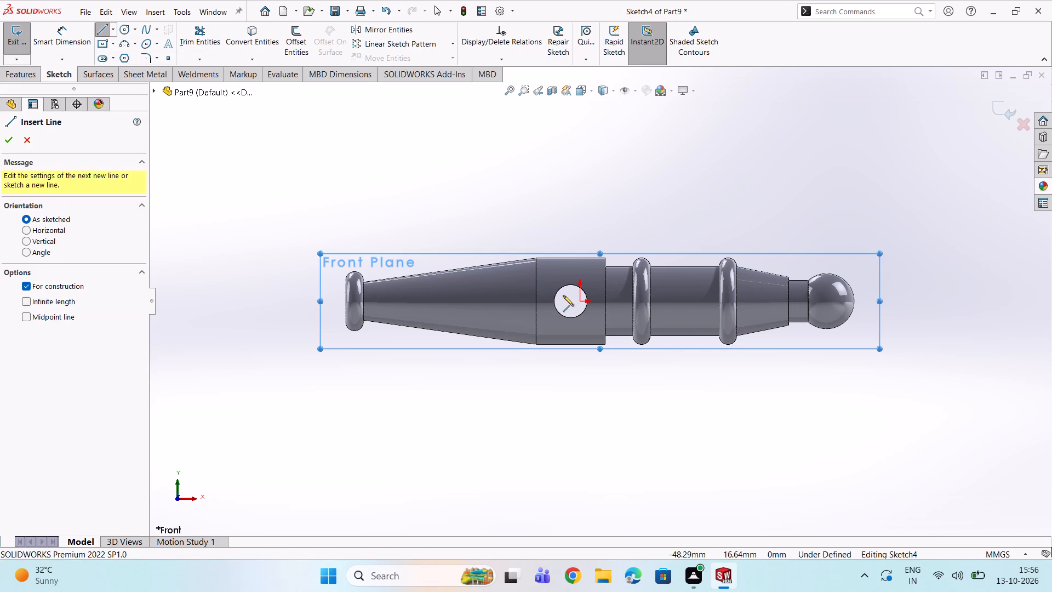
click(570, 281)
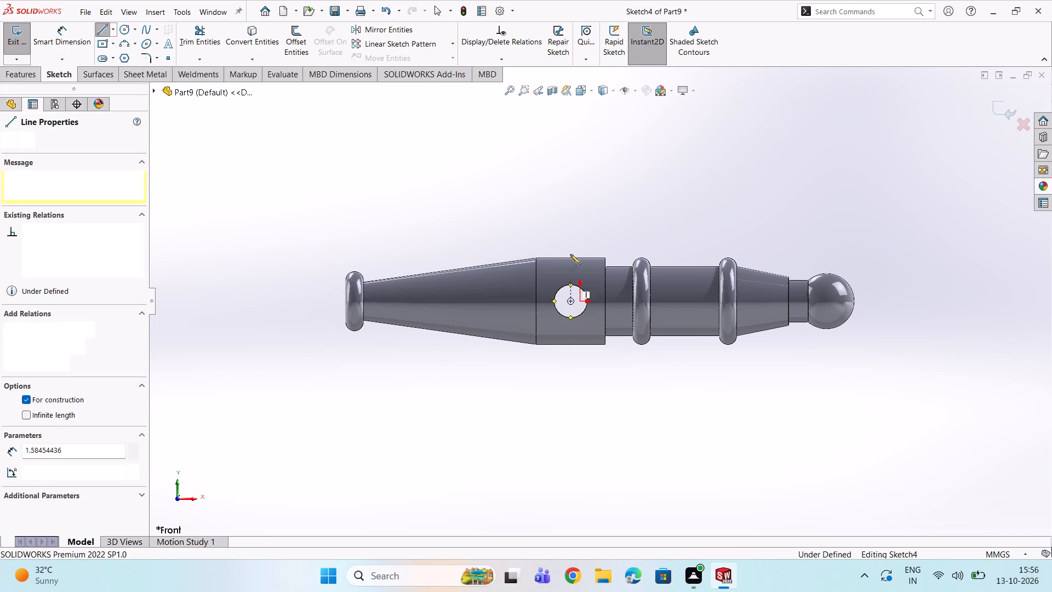
click(571, 225)
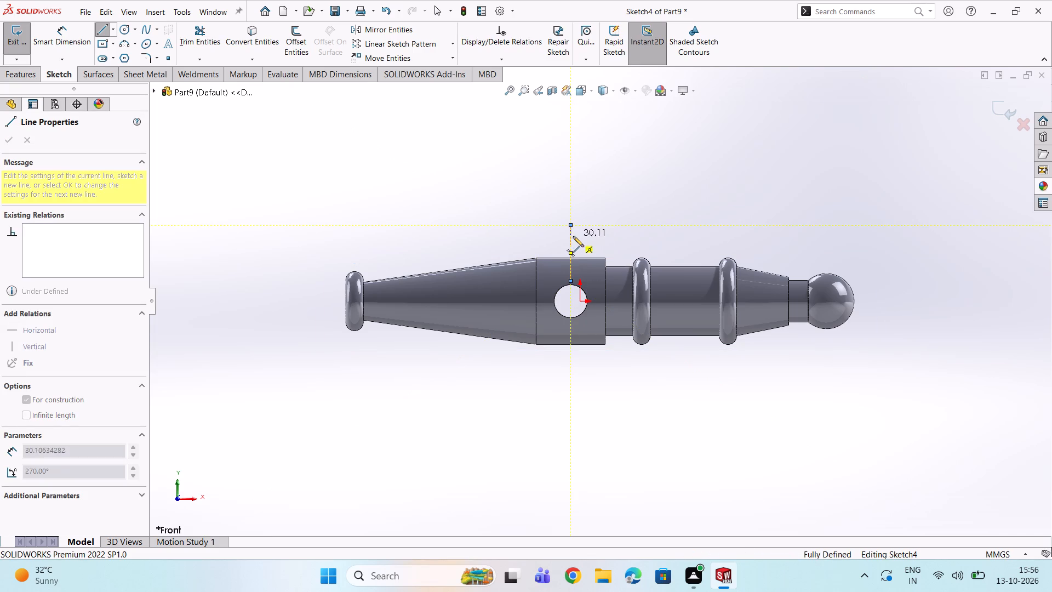
scroll(598, 261, down, 4)
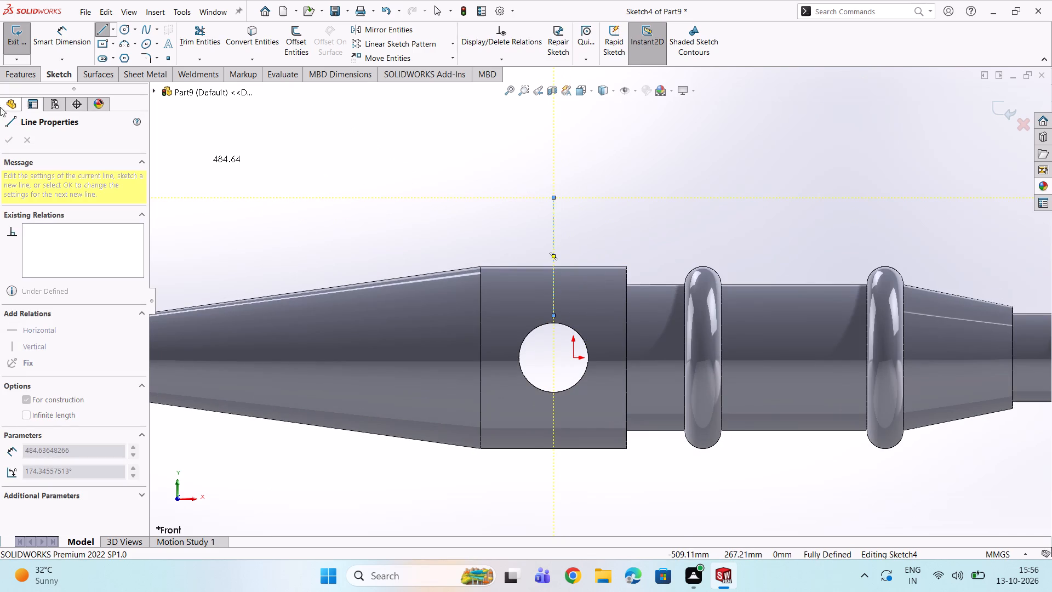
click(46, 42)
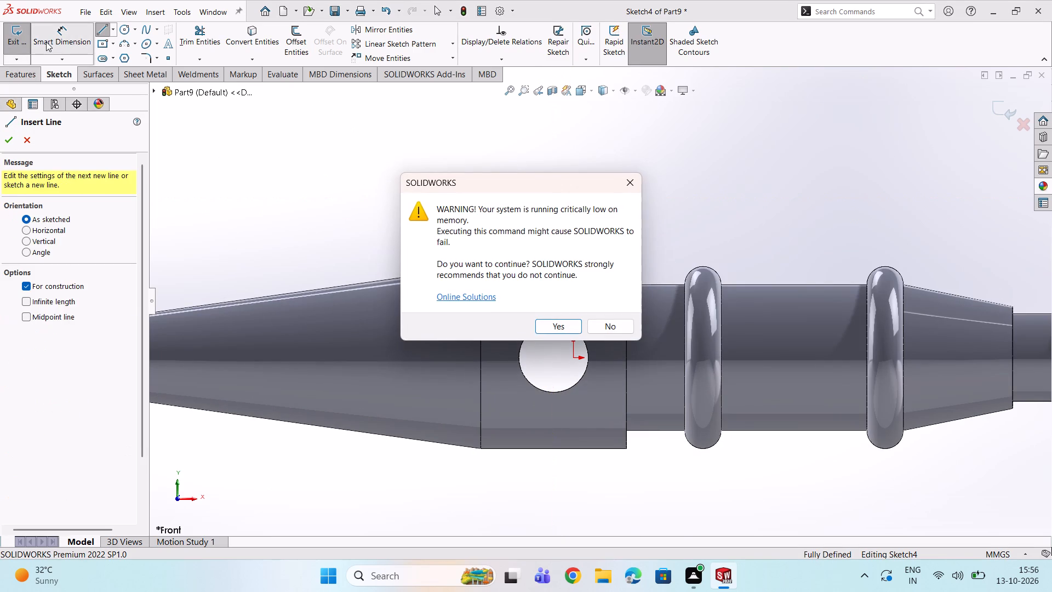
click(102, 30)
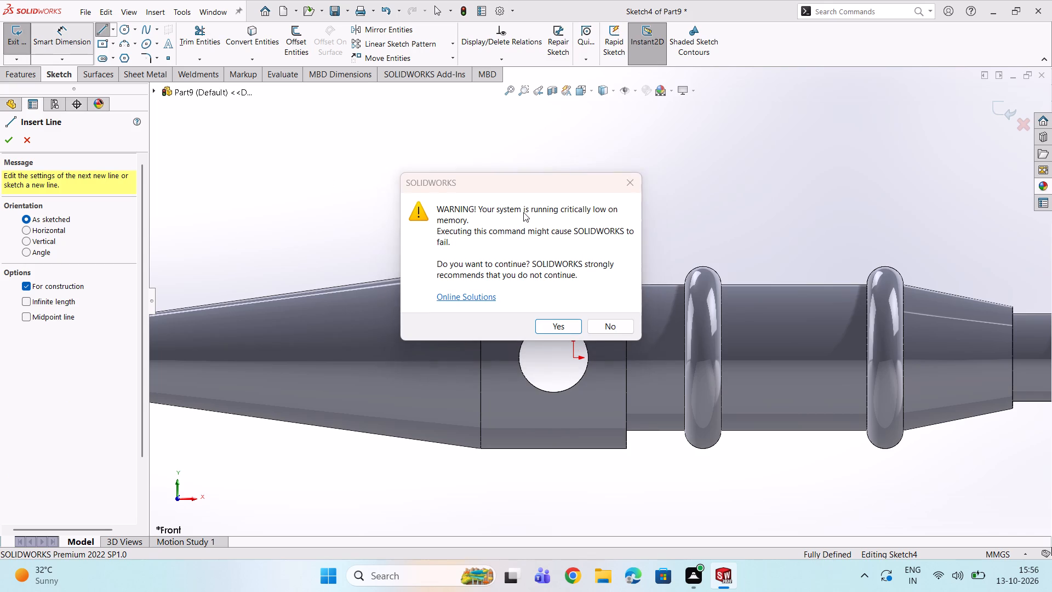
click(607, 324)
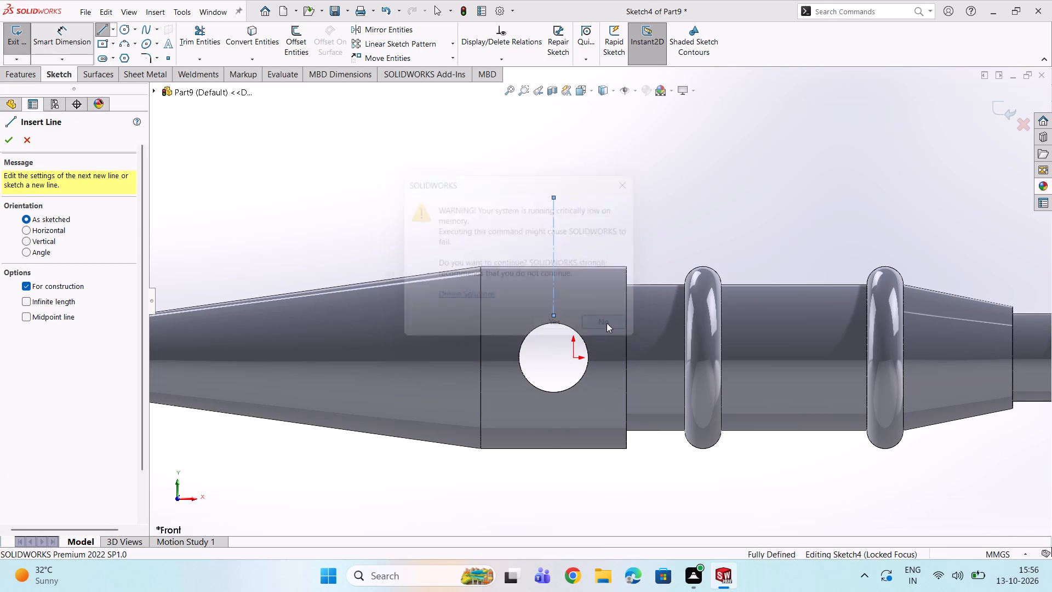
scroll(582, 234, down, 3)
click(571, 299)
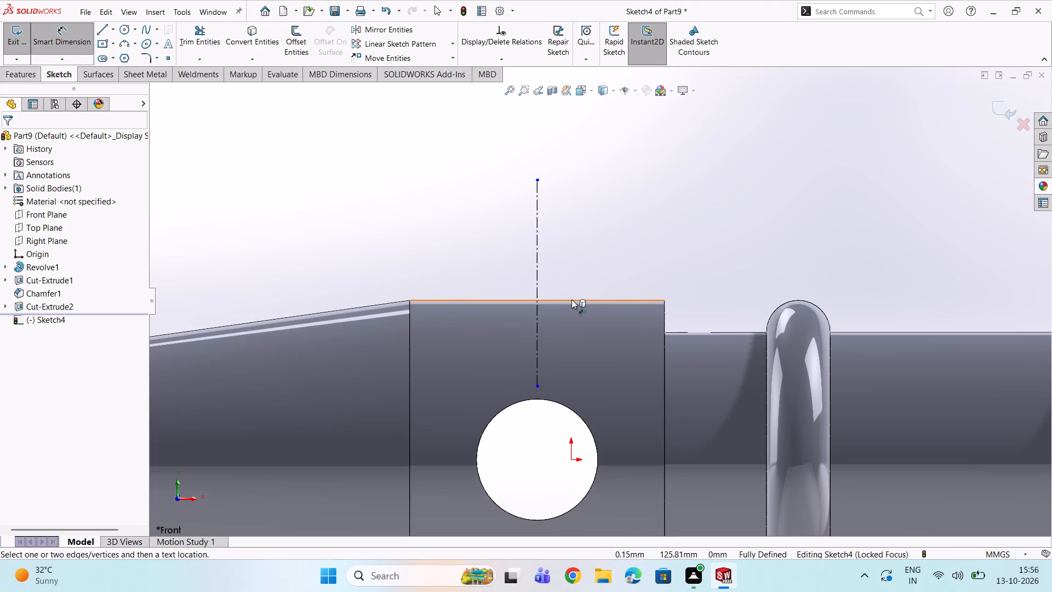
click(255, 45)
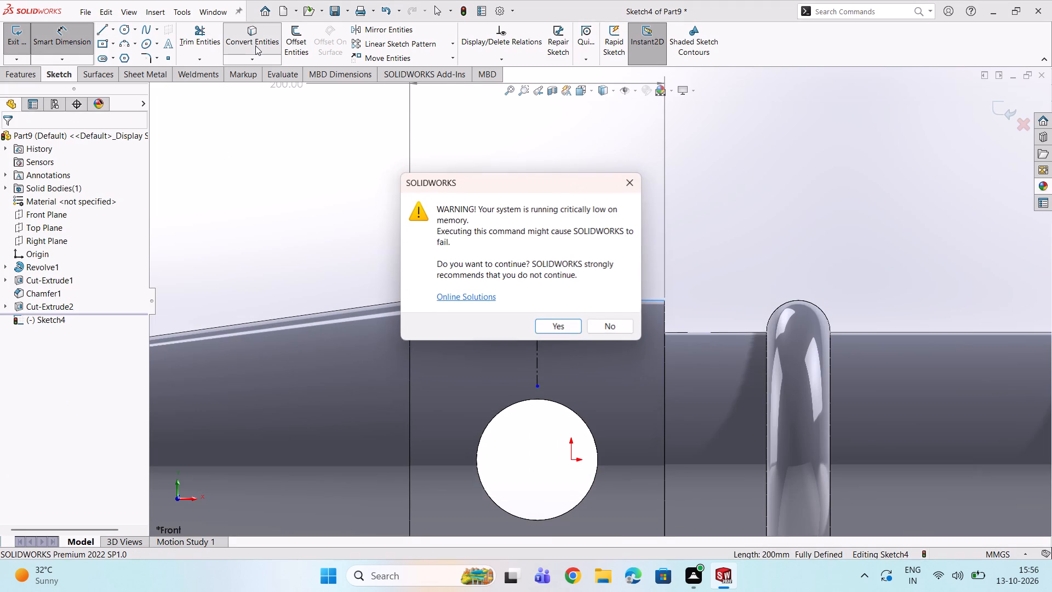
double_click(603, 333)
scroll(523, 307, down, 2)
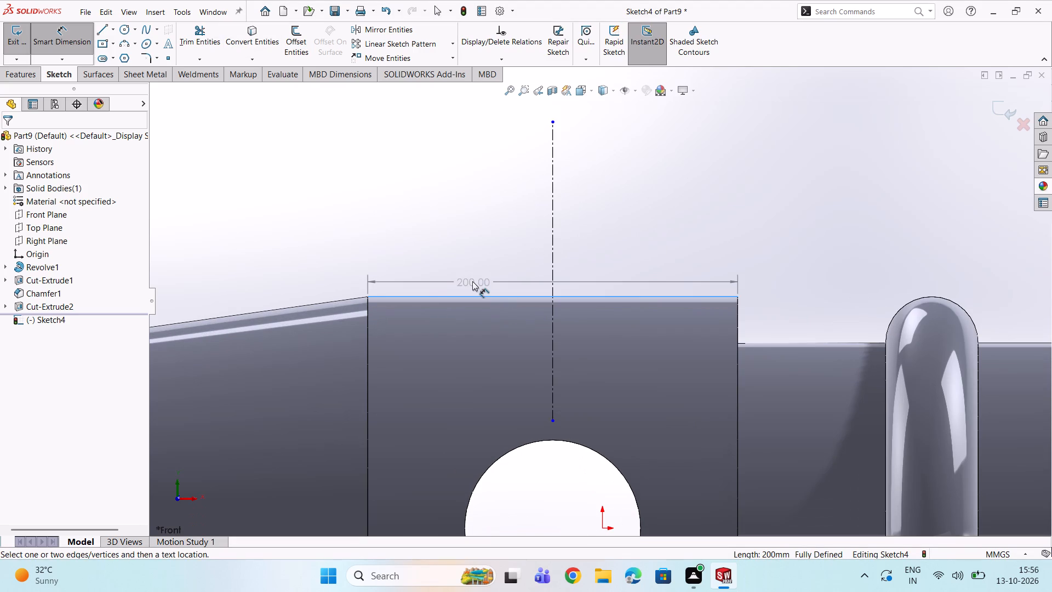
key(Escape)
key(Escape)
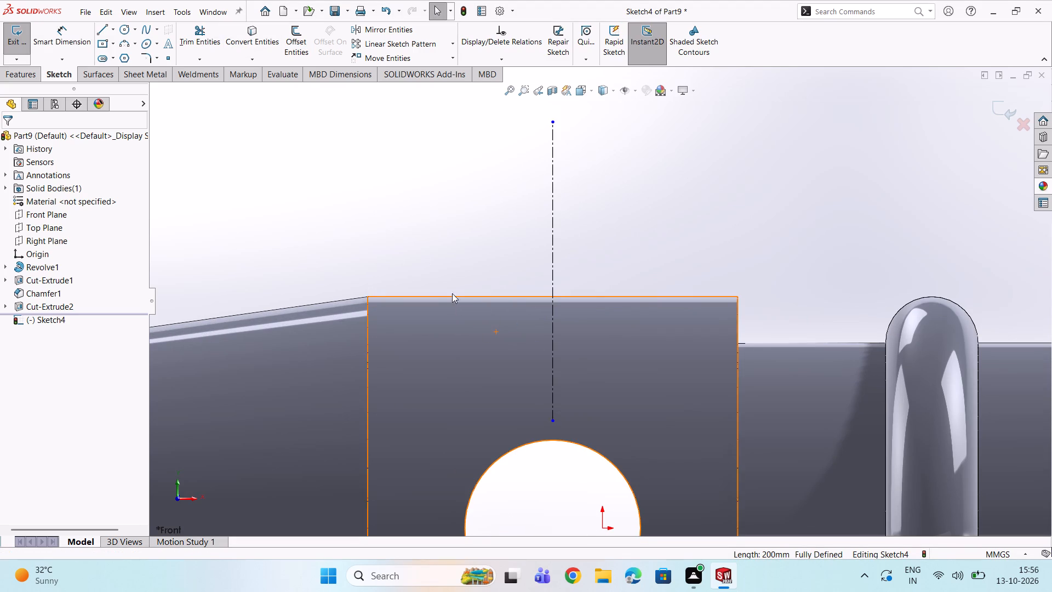
Convert the upper edge of the widest cylindrical section into a sketch line.
click(453, 296)
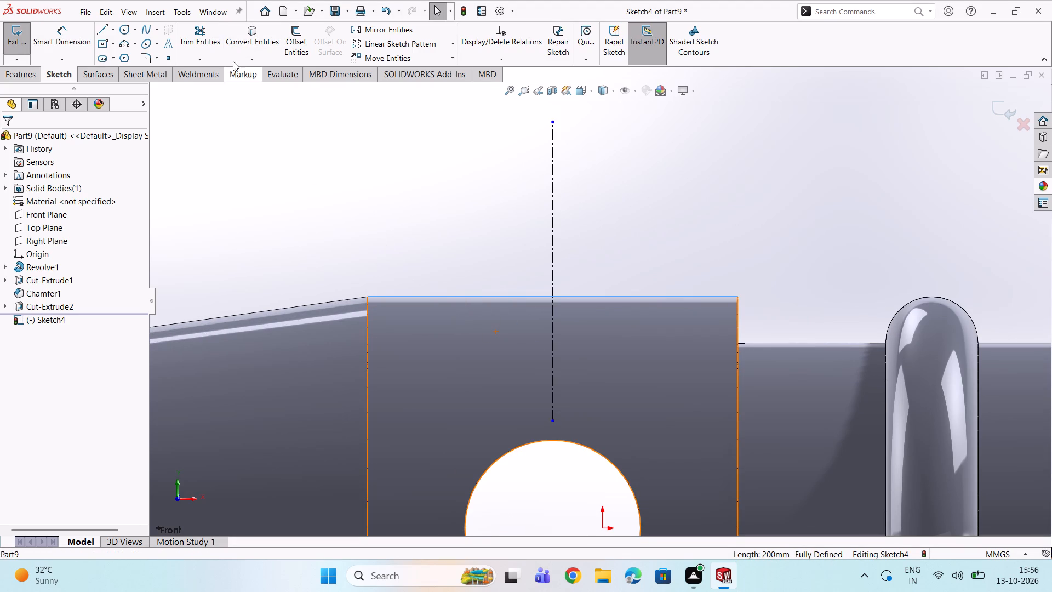
double_click(236, 41)
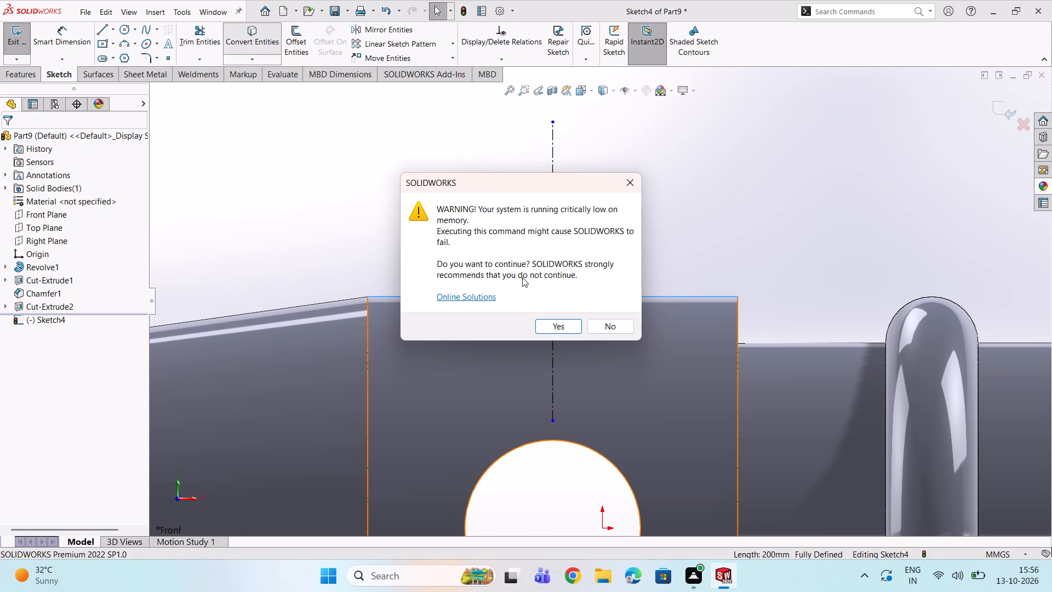
double_click(485, 300)
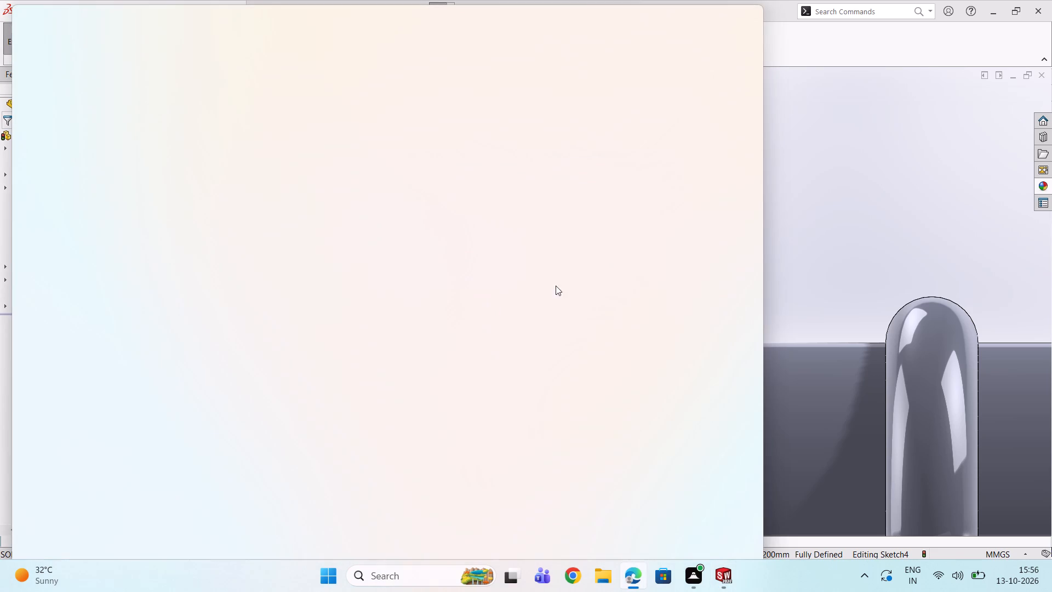
click(747, 20)
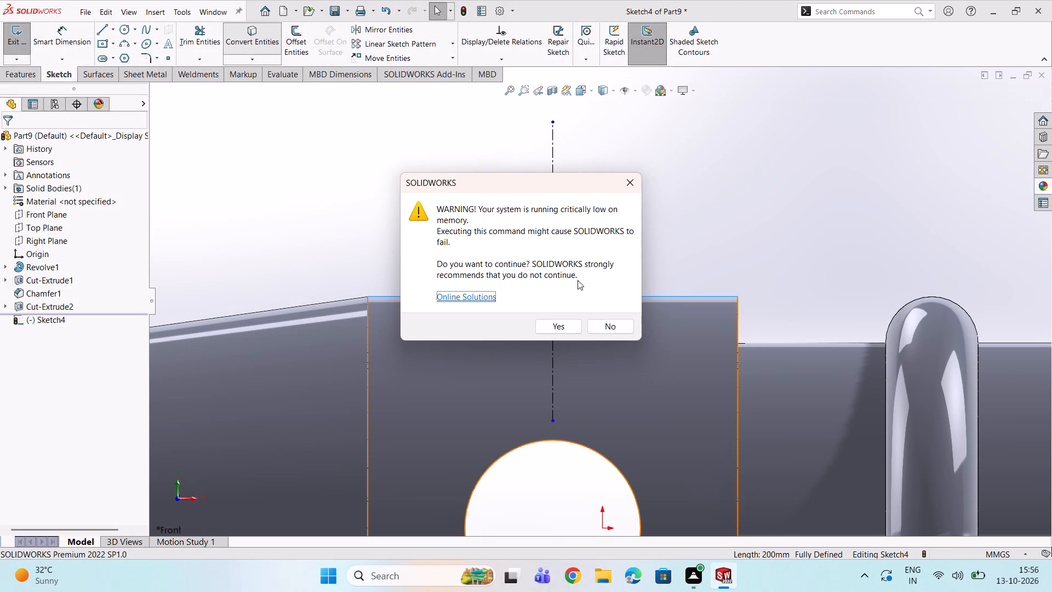
click(557, 327)
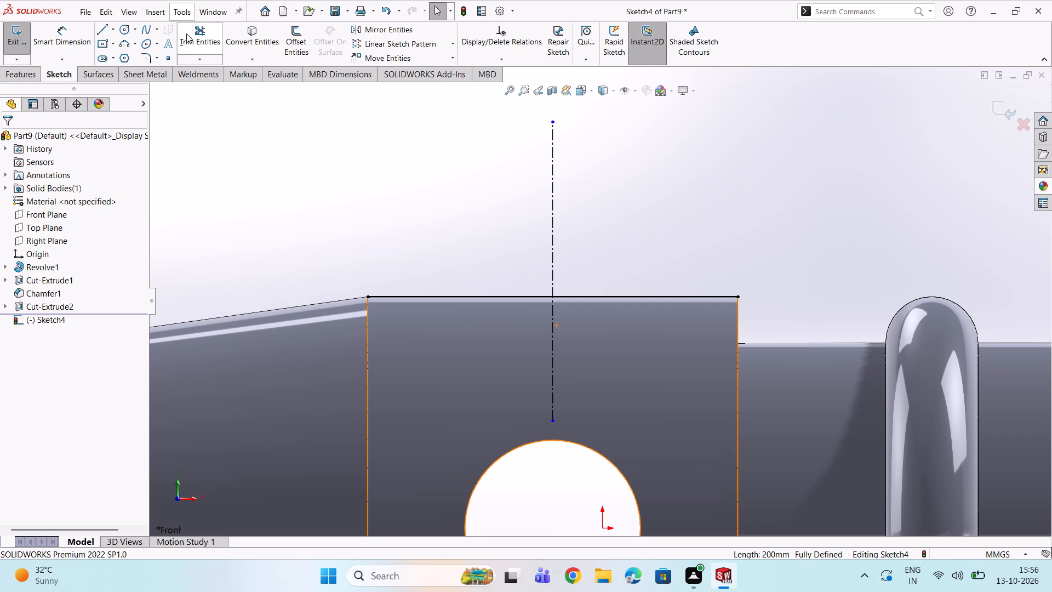
Trim away the part of the vertical centerline that extends above the converted edge.
click(214, 38)
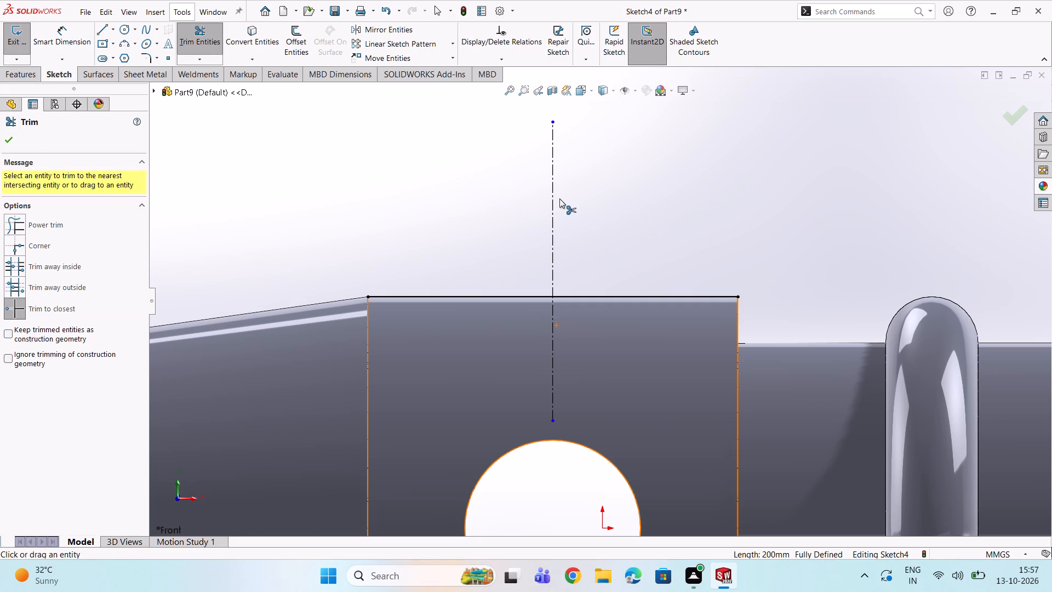
click(551, 200)
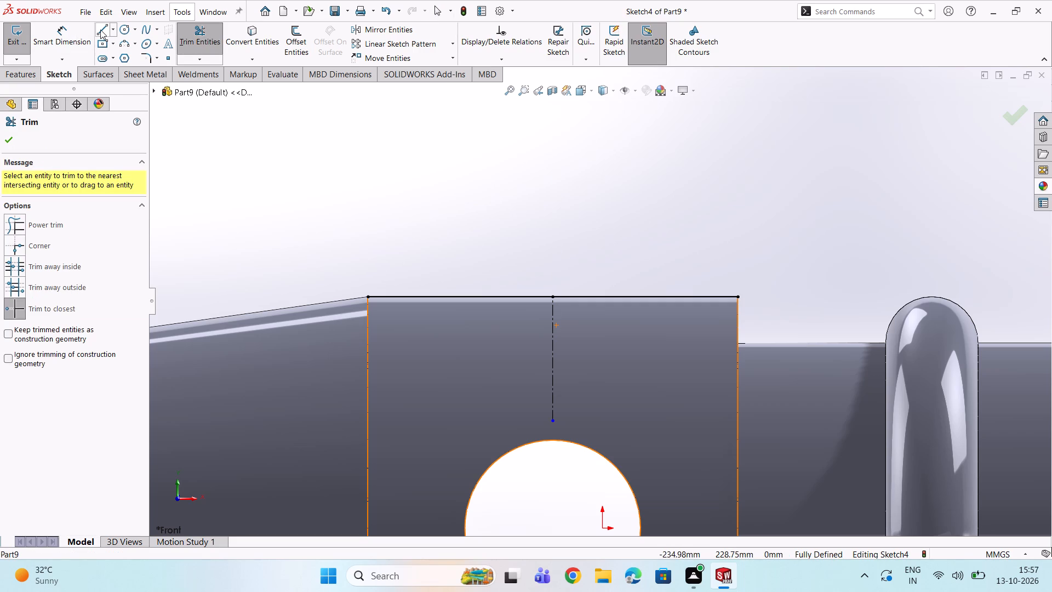
Draw an inclined centerline about 348 mm long from the converted edge's midpoint down across the tapered section.
click(100, 30)
click(112, 28)
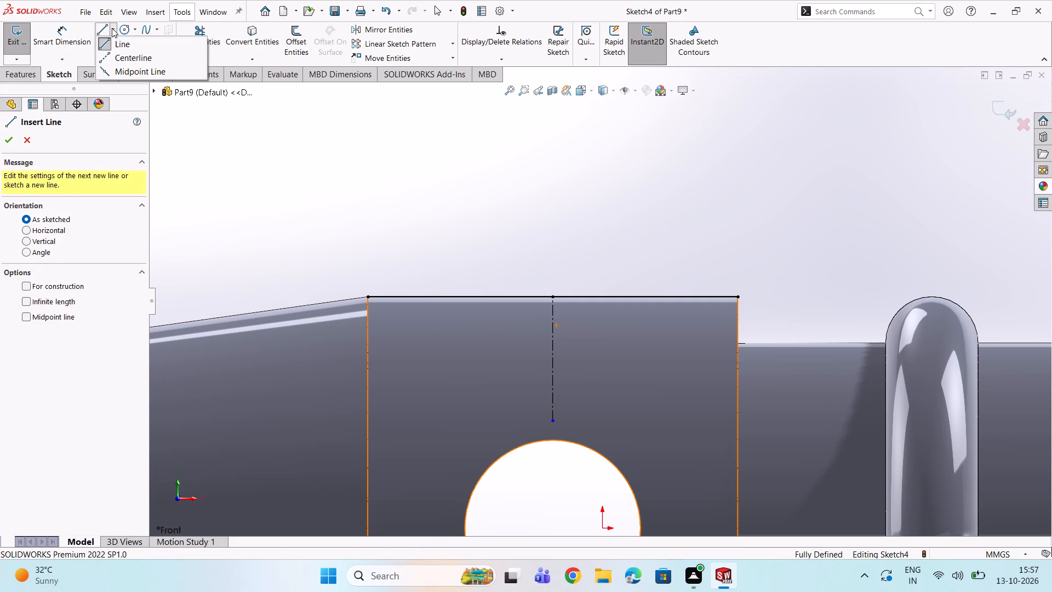
click(110, 54)
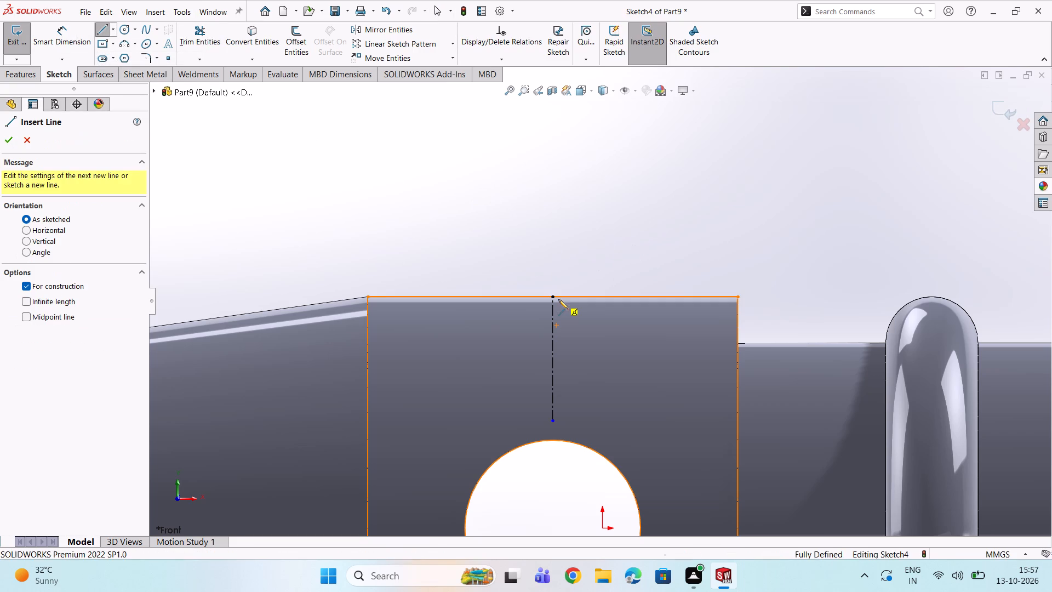
click(552, 297)
scroll(434, 383, up, 4)
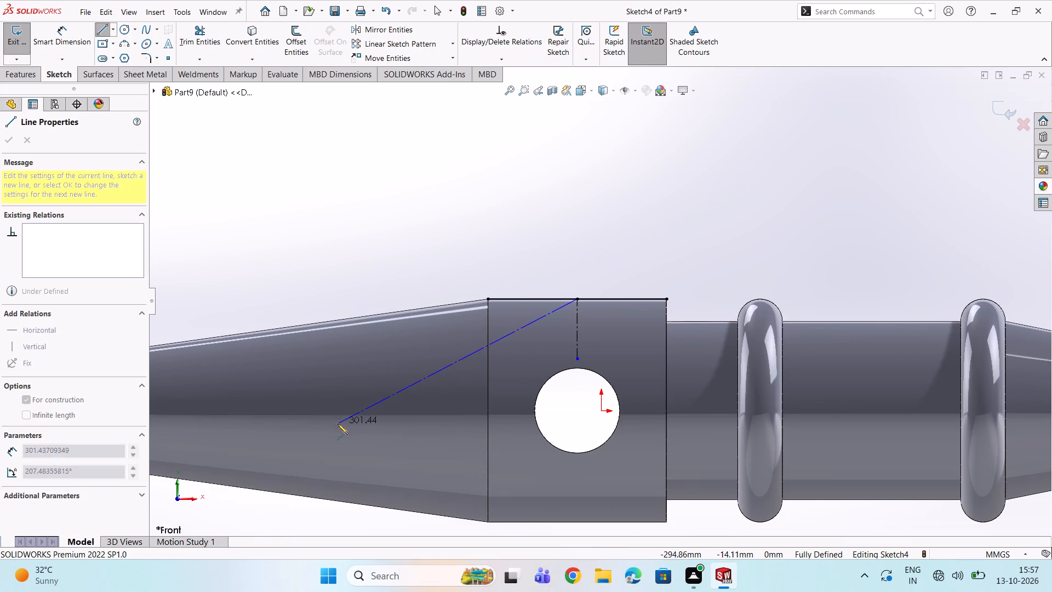
click(295, 428)
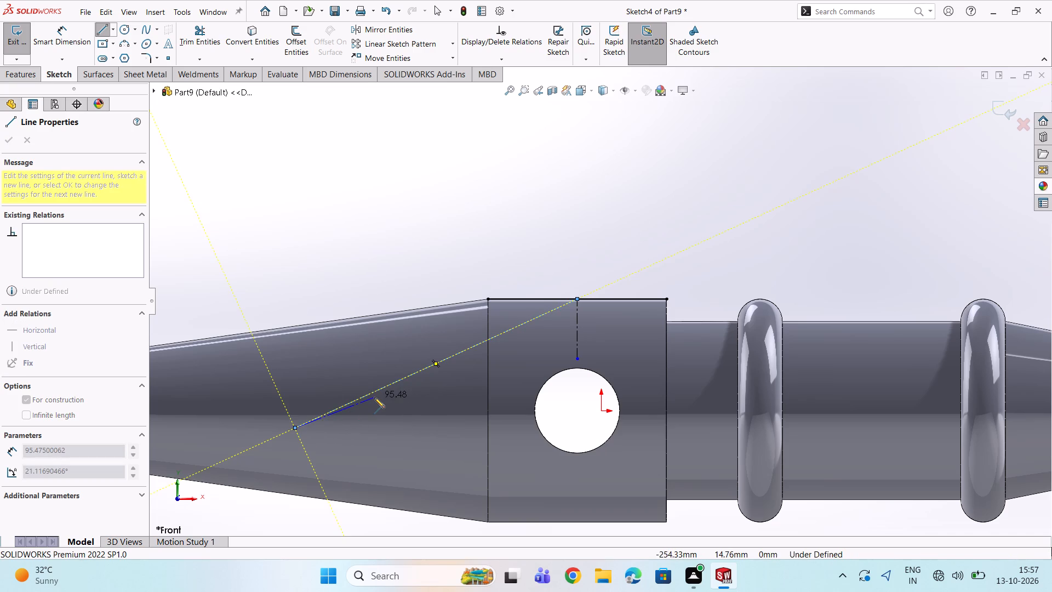
key(Escape)
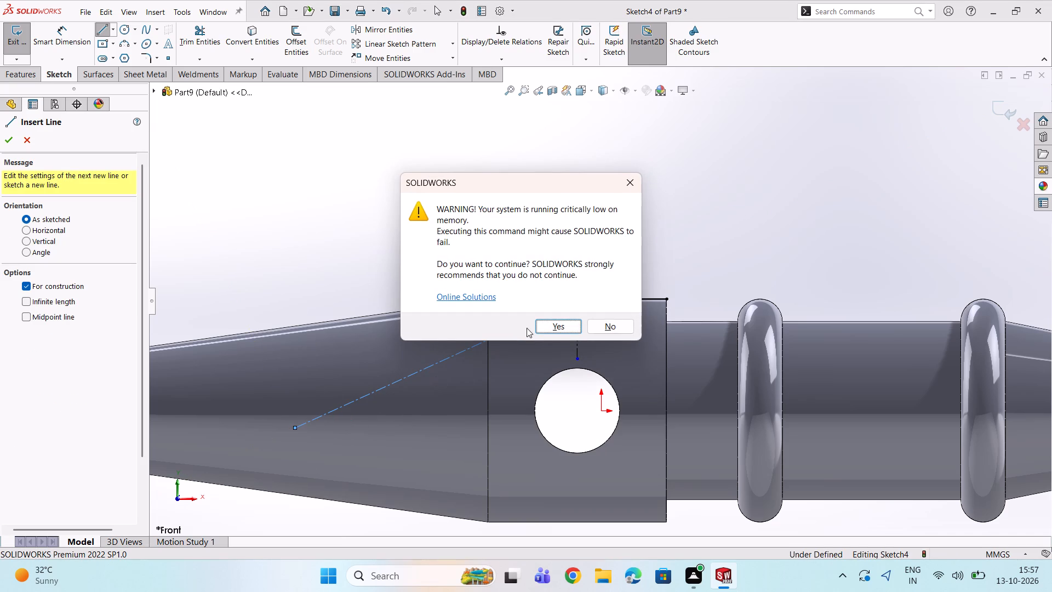
double_click(545, 330)
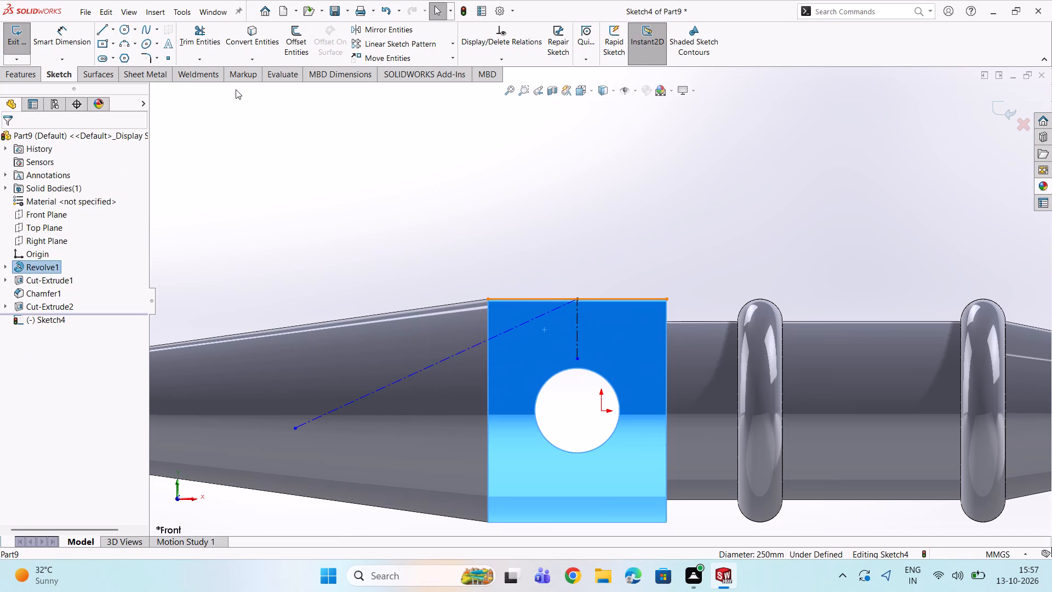
Start a solid line from the midpoint of the converted upper edge.
click(102, 26)
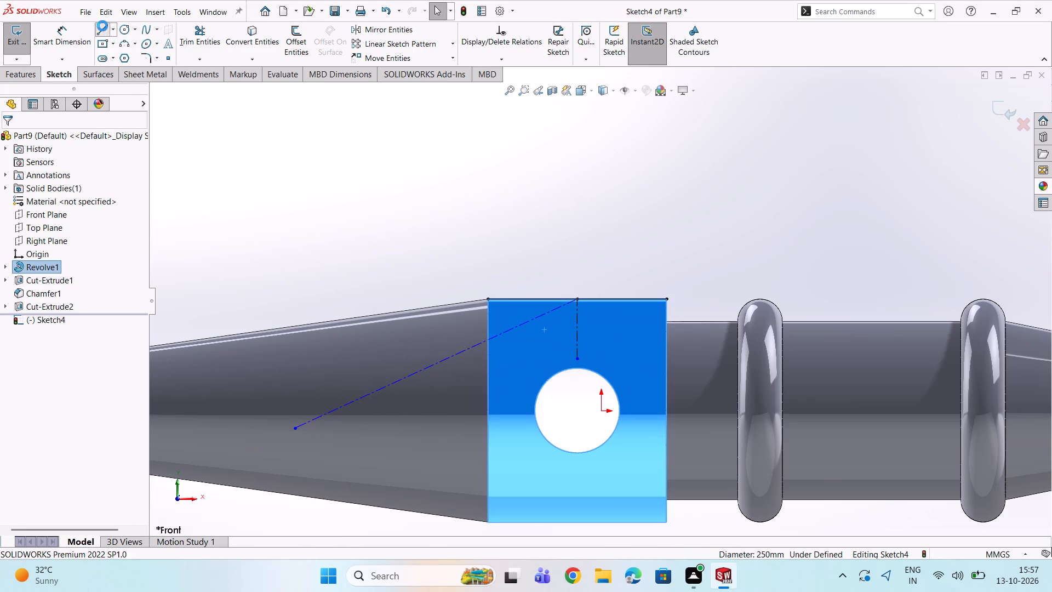
click(577, 299)
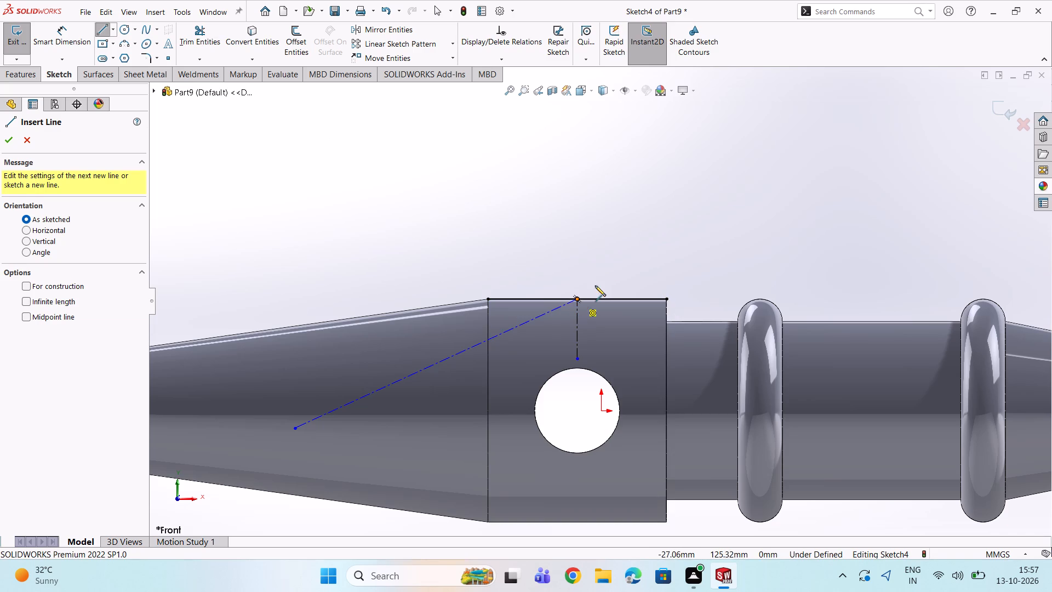
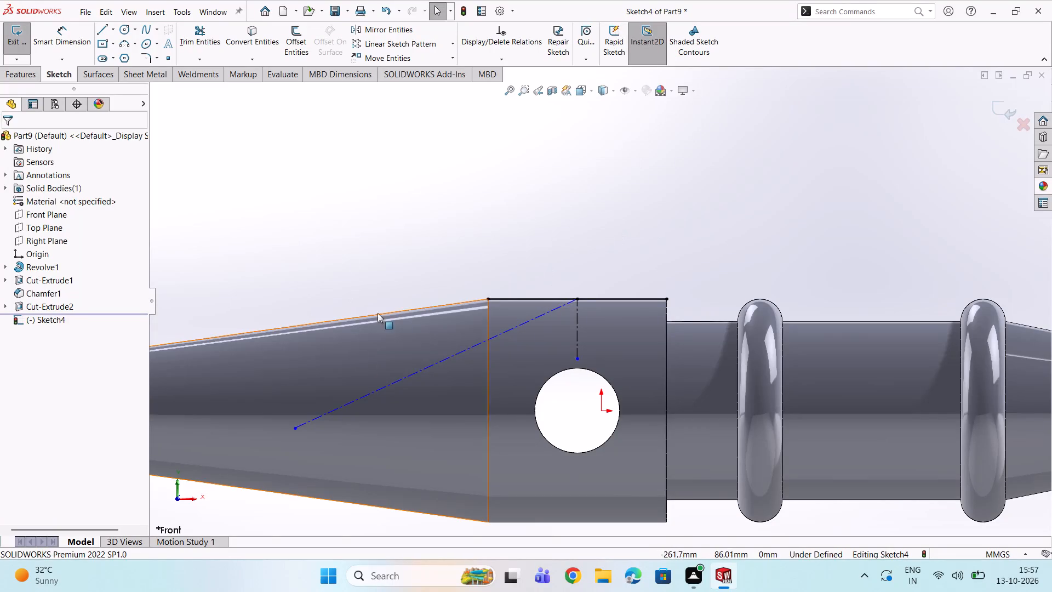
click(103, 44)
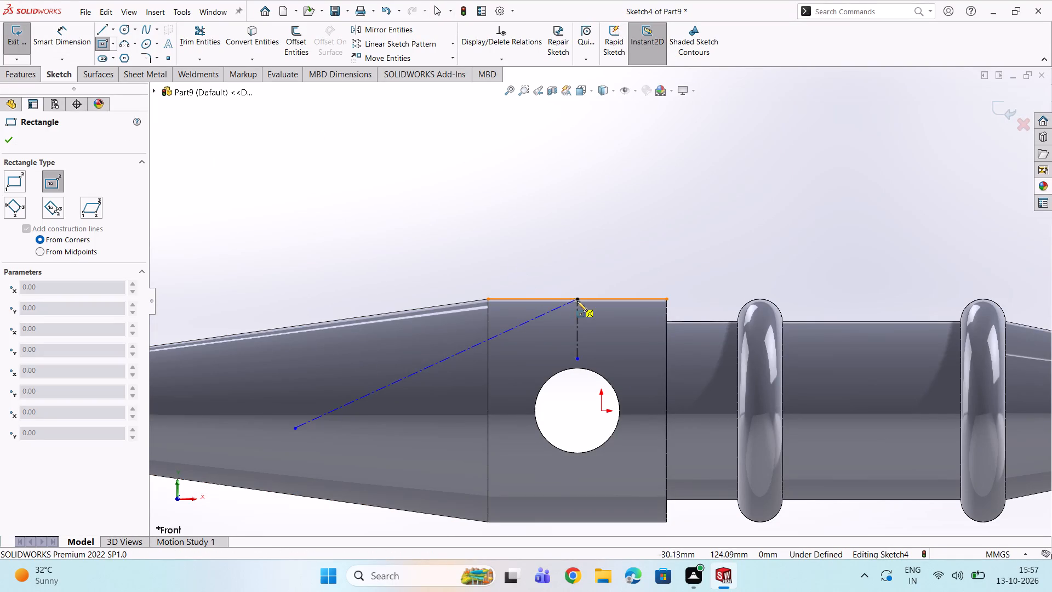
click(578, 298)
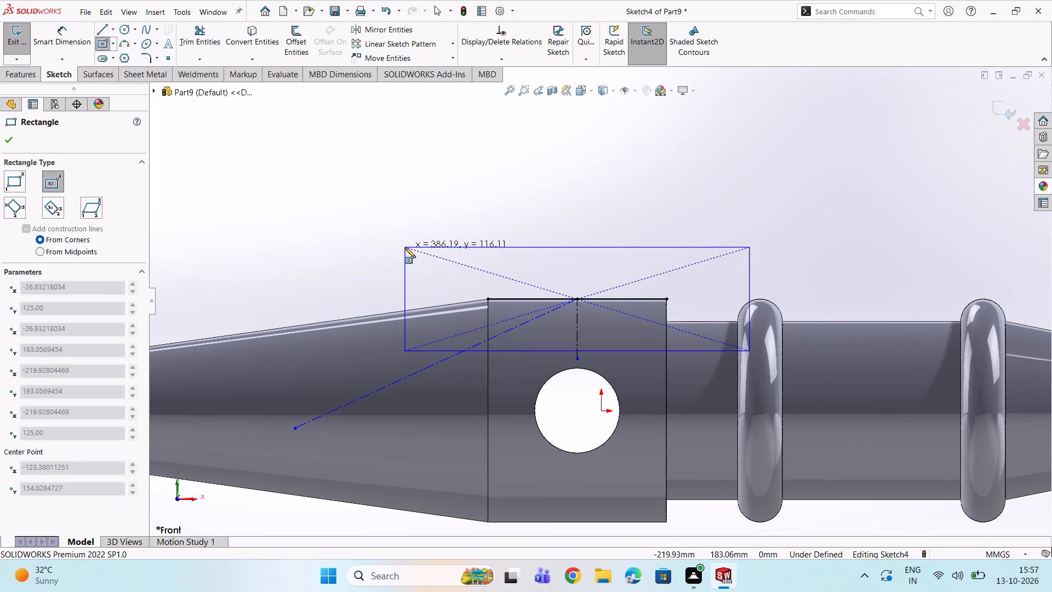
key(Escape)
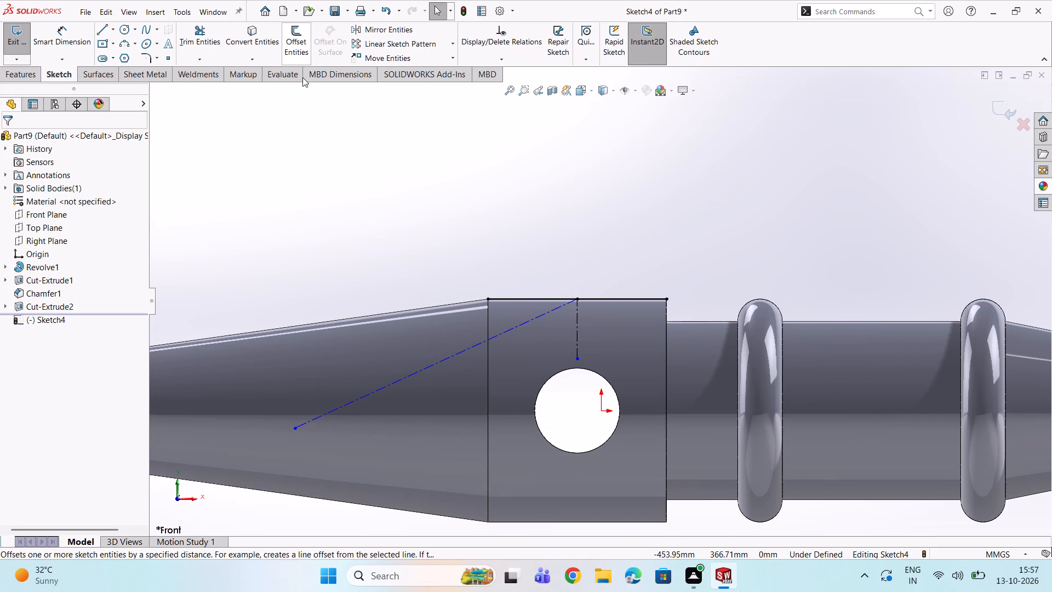
Offset the inclined construction line by 16 mm towards its upper side.
click(456, 357)
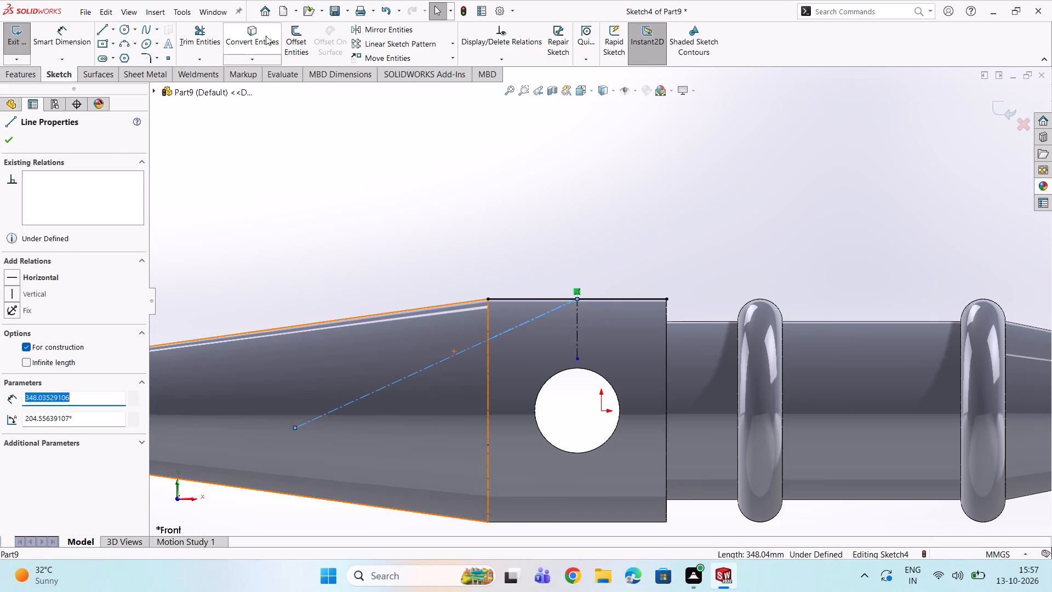
click(298, 33)
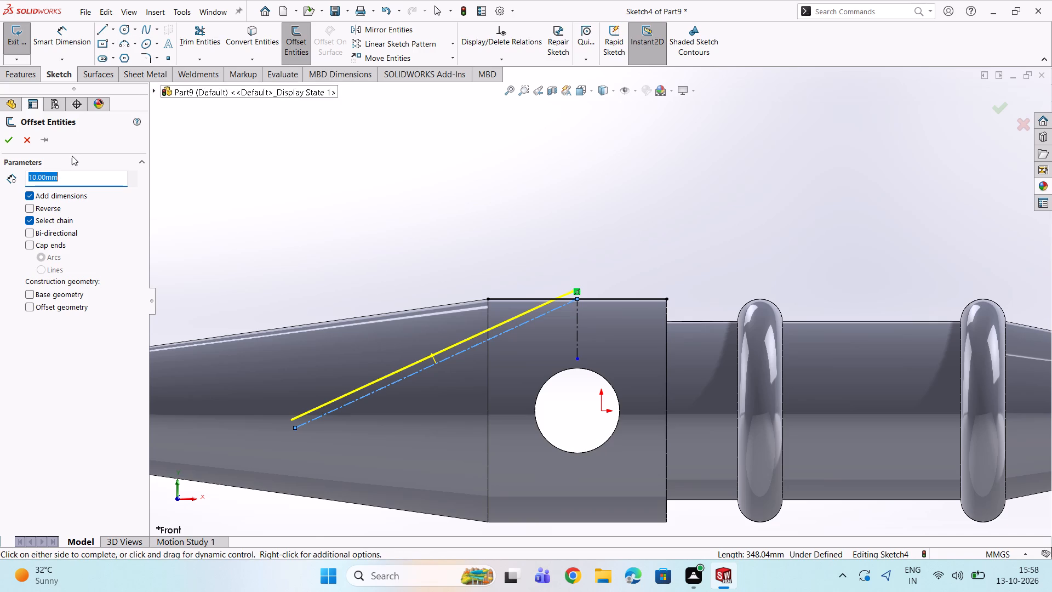
text(16)
key(Return)
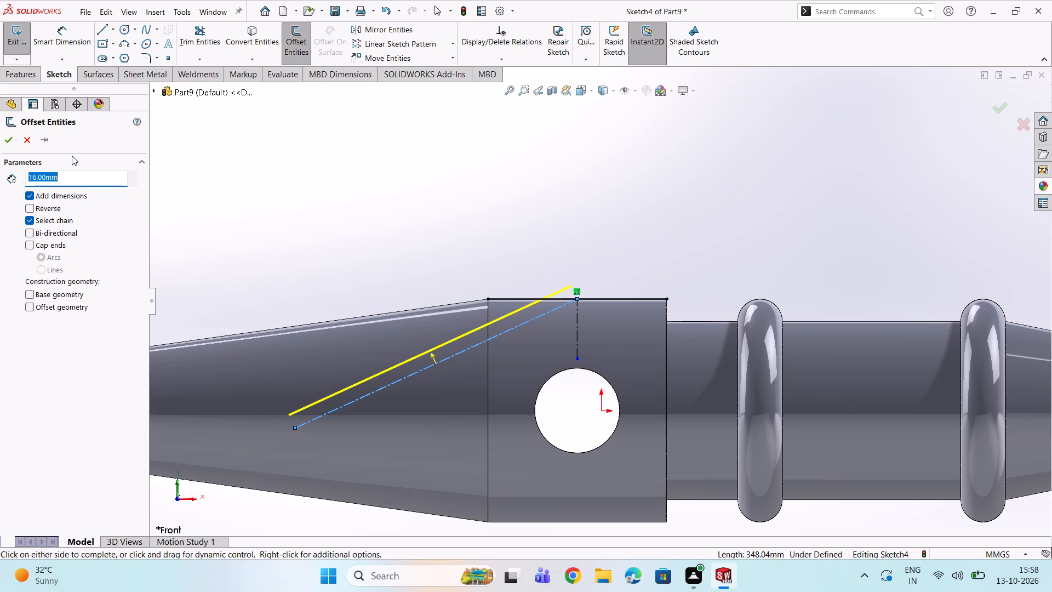
click(6, 145)
scroll(551, 249, down, 1)
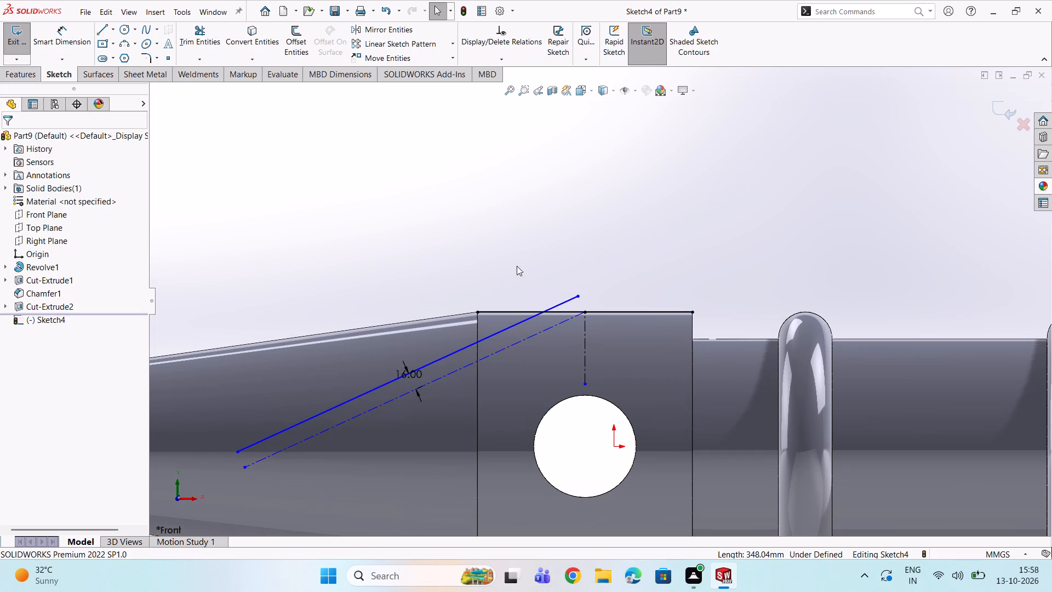
Delete the vertical construction line above the round hole.
double_click(584, 332)
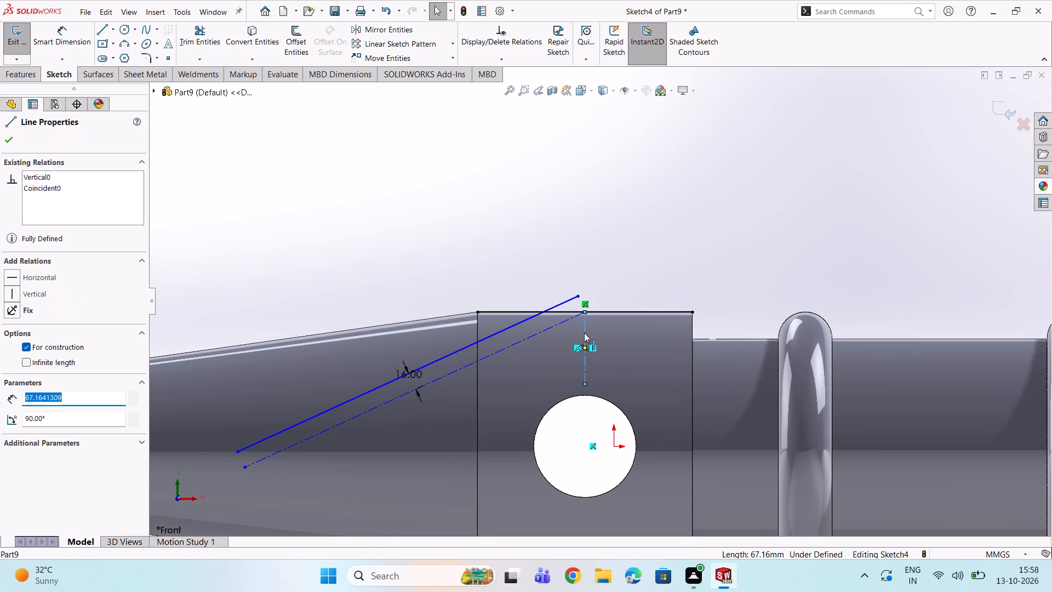
key(Delete)
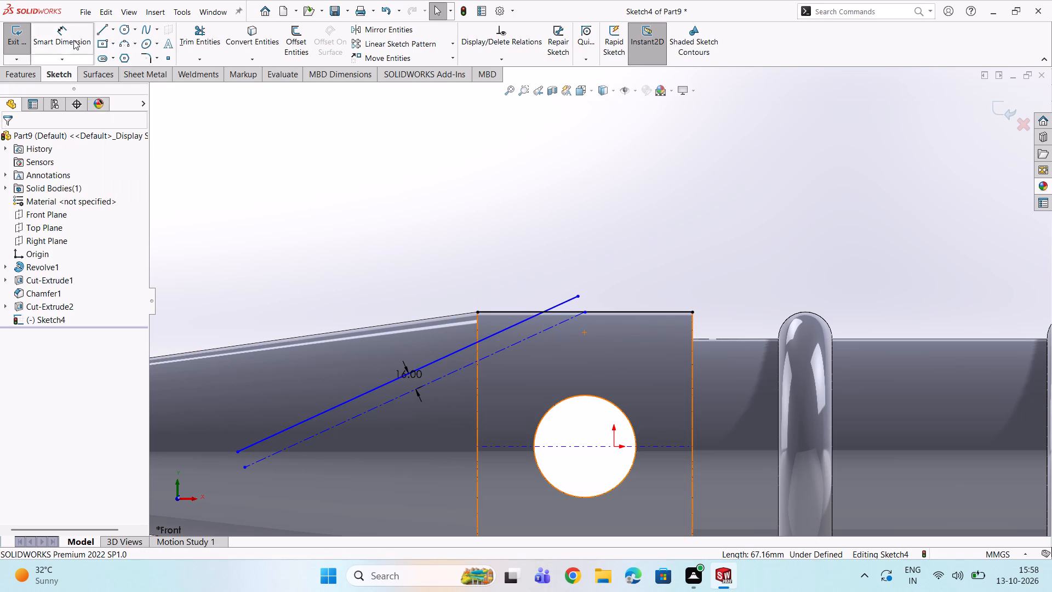
Draw a 16 mm line joining the lower ends of the offset line and the inclined construction line.
click(103, 30)
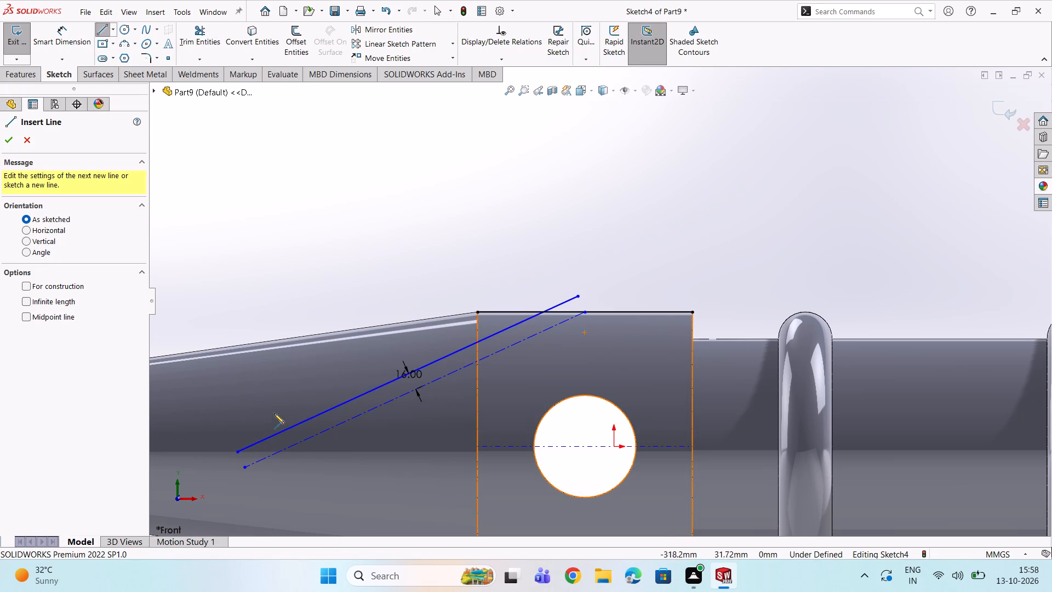
click(238, 455)
double_click(243, 469)
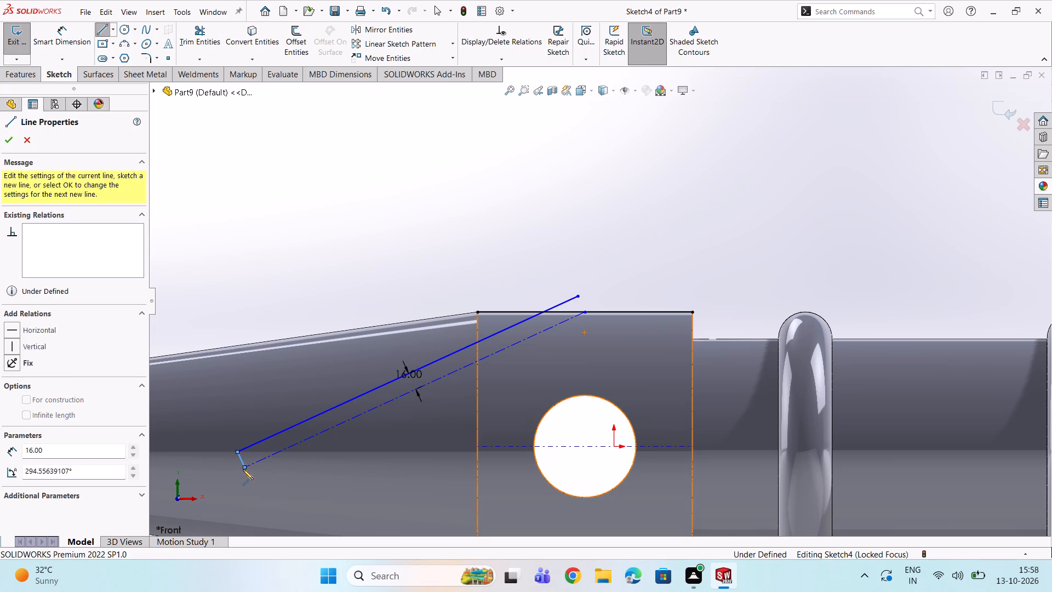
click(237, 451)
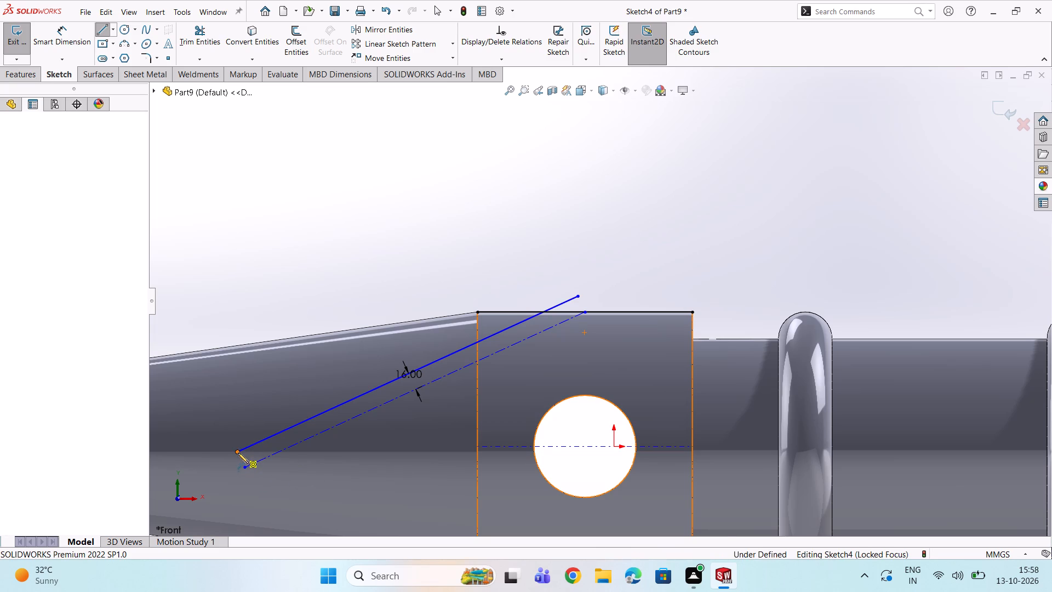
click(245, 468)
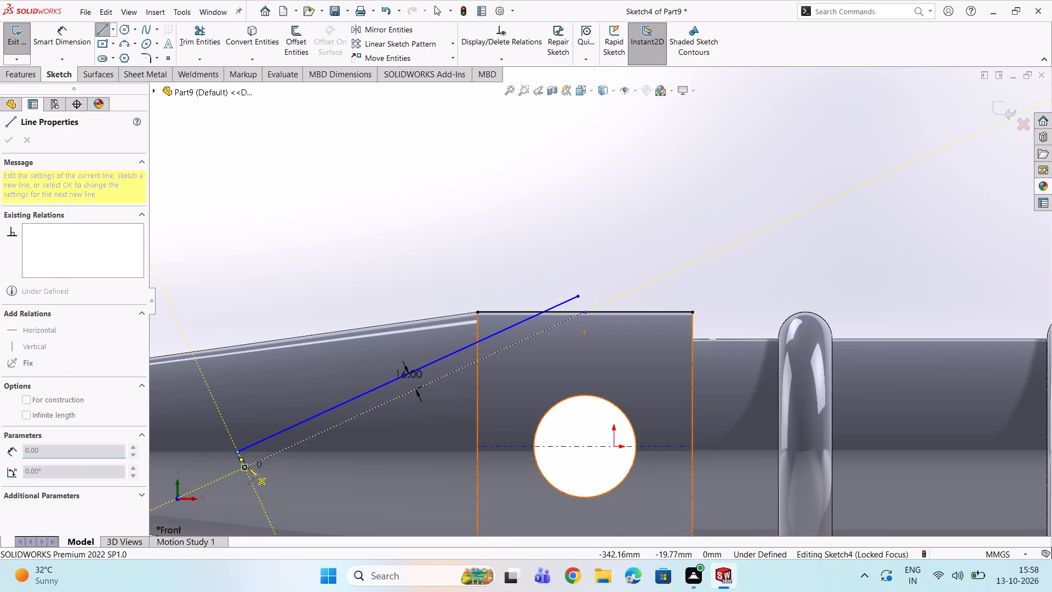
key(Escape)
key(grave)
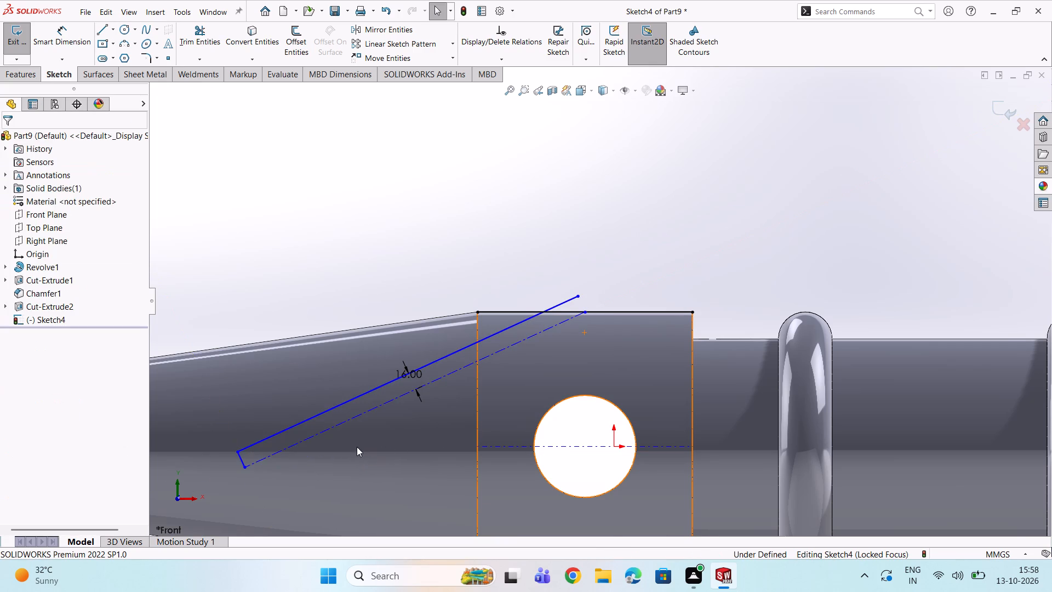
Extend the offset line about 61 mm beyond its upper end, then return through a 16 mm perpendicular to the construction line's upper endpoint.
scroll(407, 380, up, 2)
scroll(572, 318, down, 4)
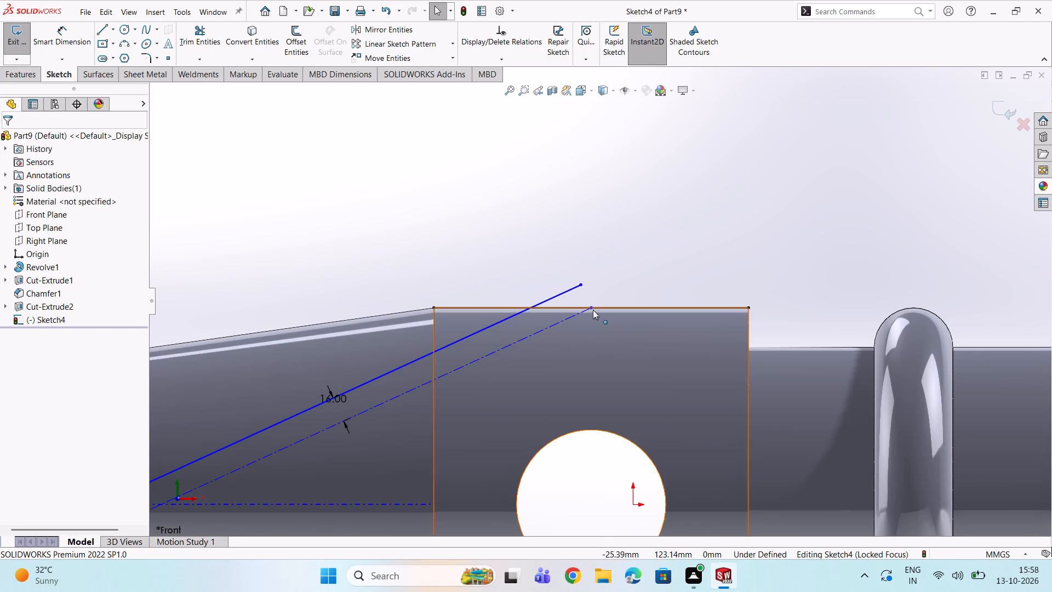
scroll(586, 306, down, 2)
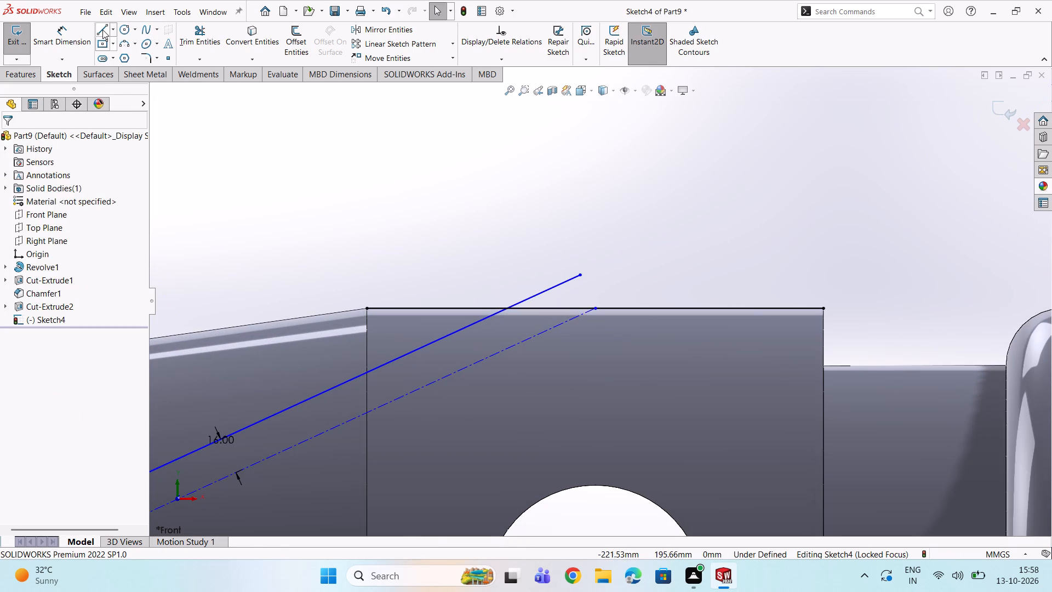
click(102, 30)
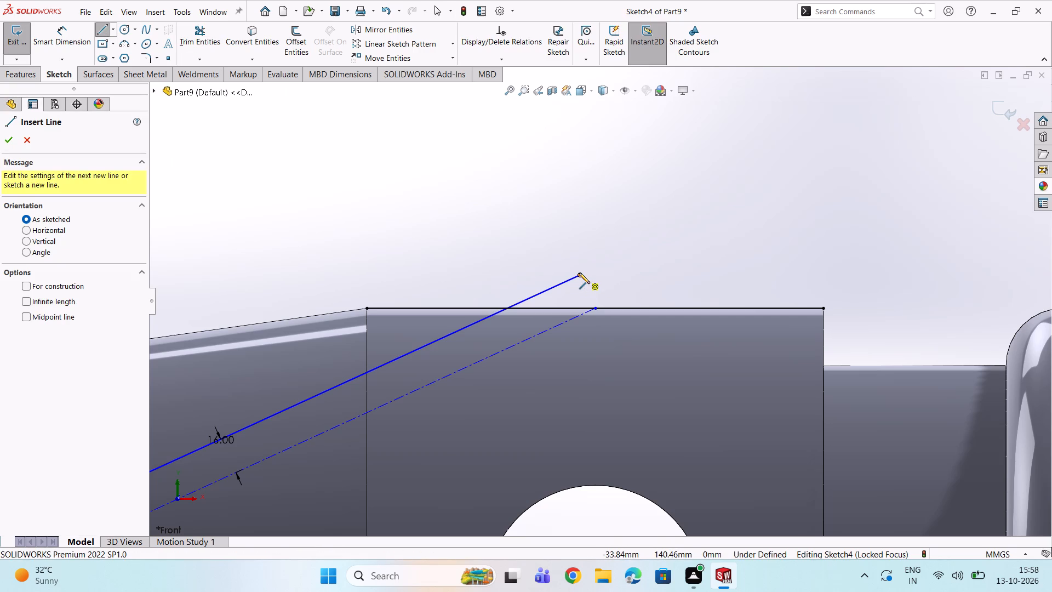
click(579, 274)
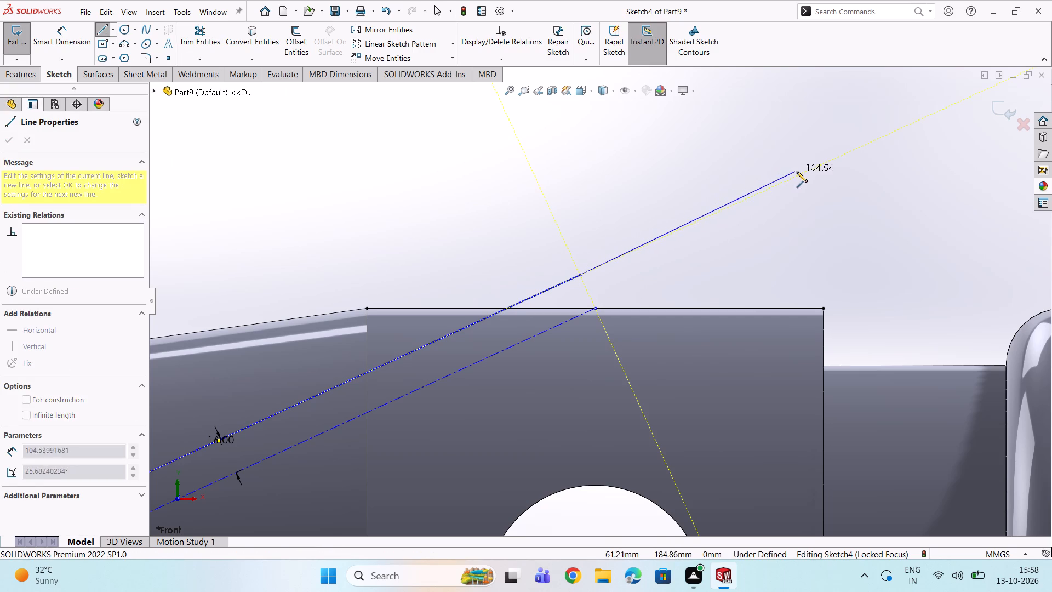
double_click(801, 174)
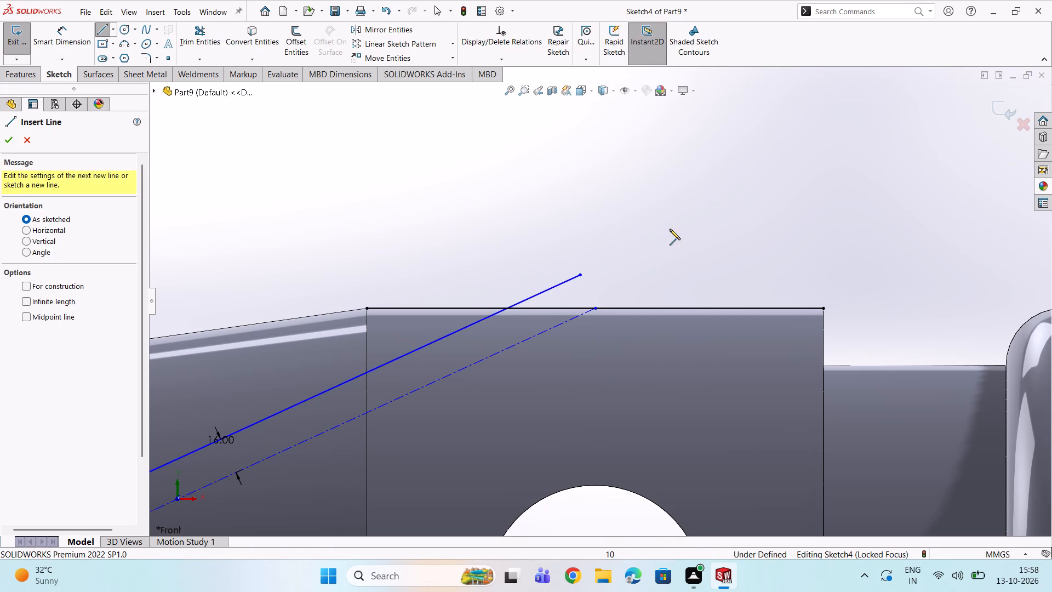
double_click(581, 273)
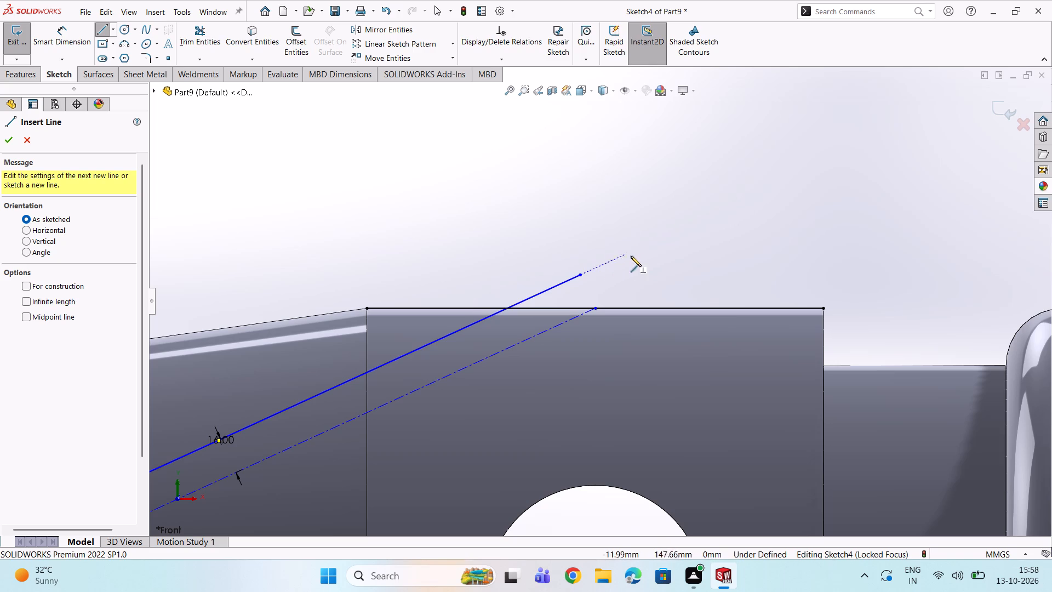
click(581, 275)
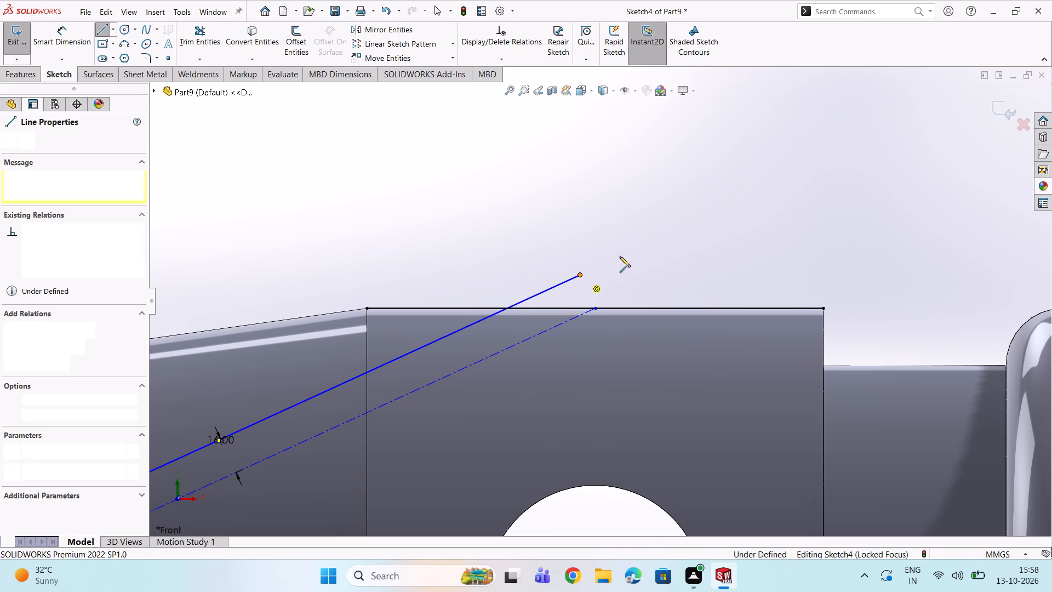
double_click(719, 212)
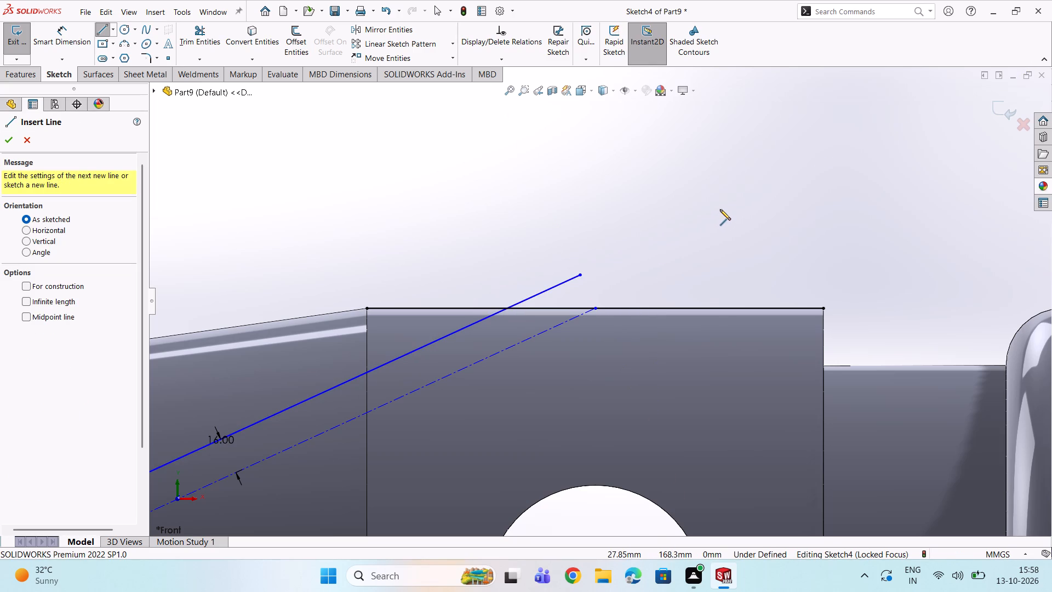
click(582, 274)
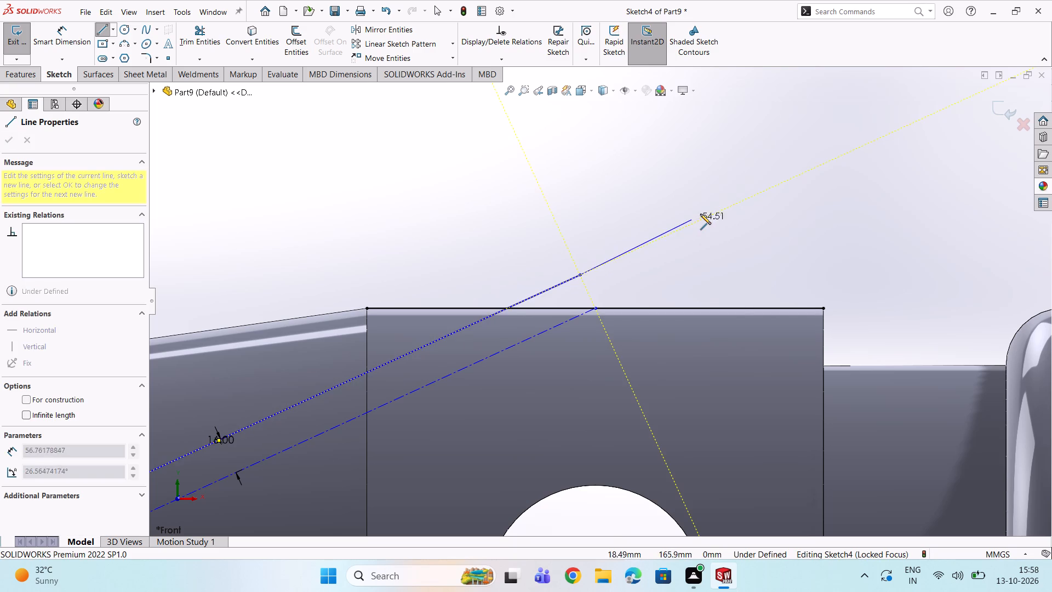
click(707, 218)
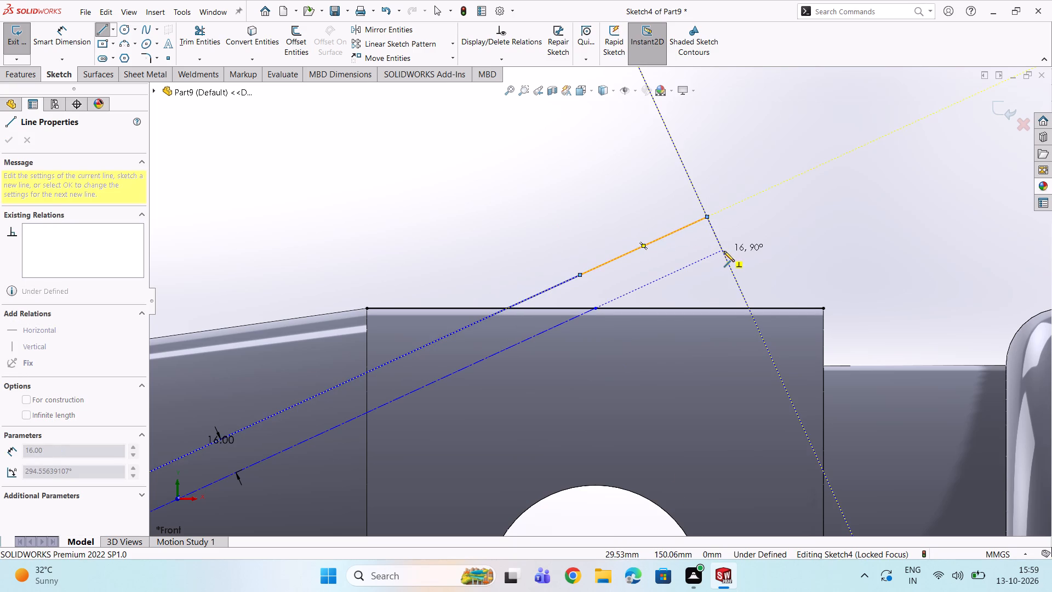
click(724, 251)
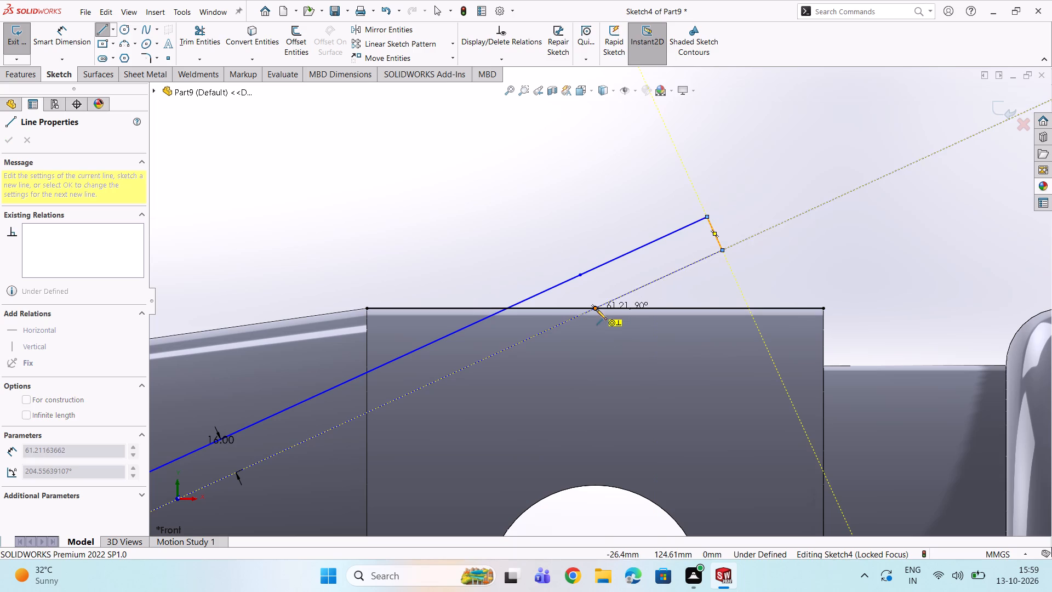
click(596, 310)
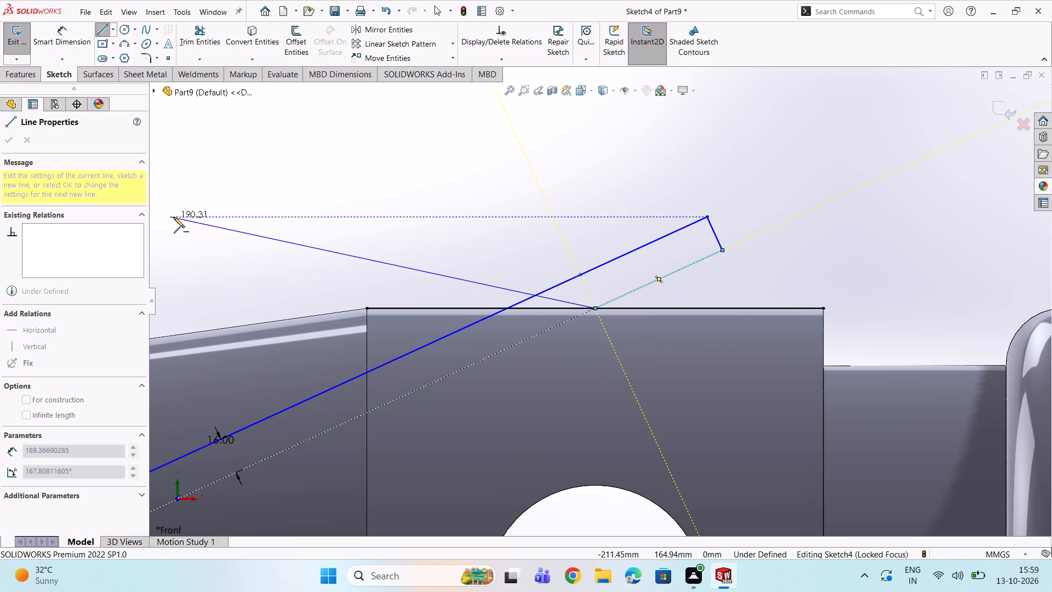
key(Escape)
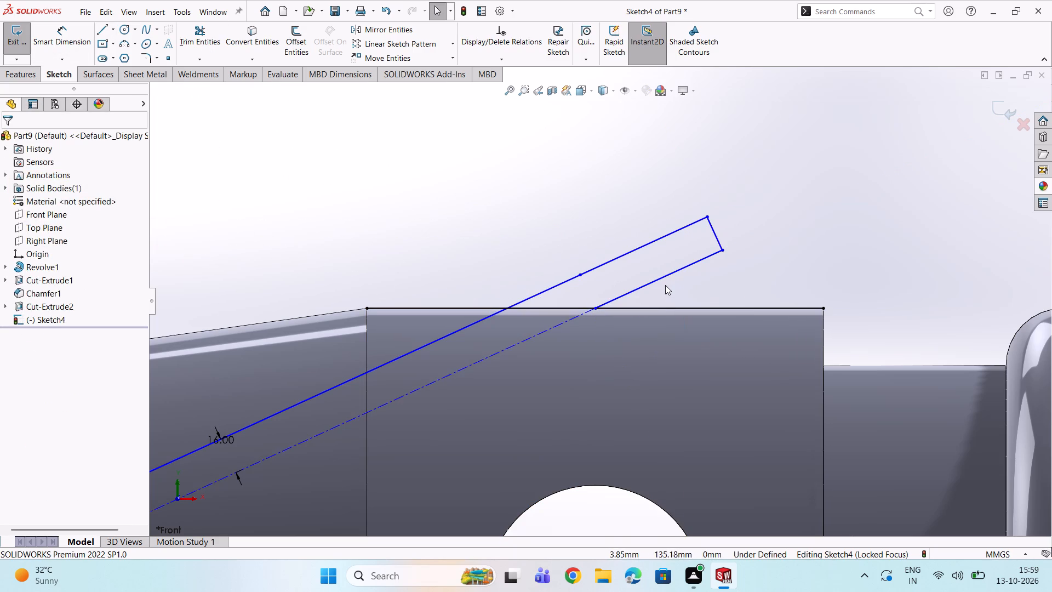
Convert the new line extending the inclined construction line into construction geometry.
click(663, 280)
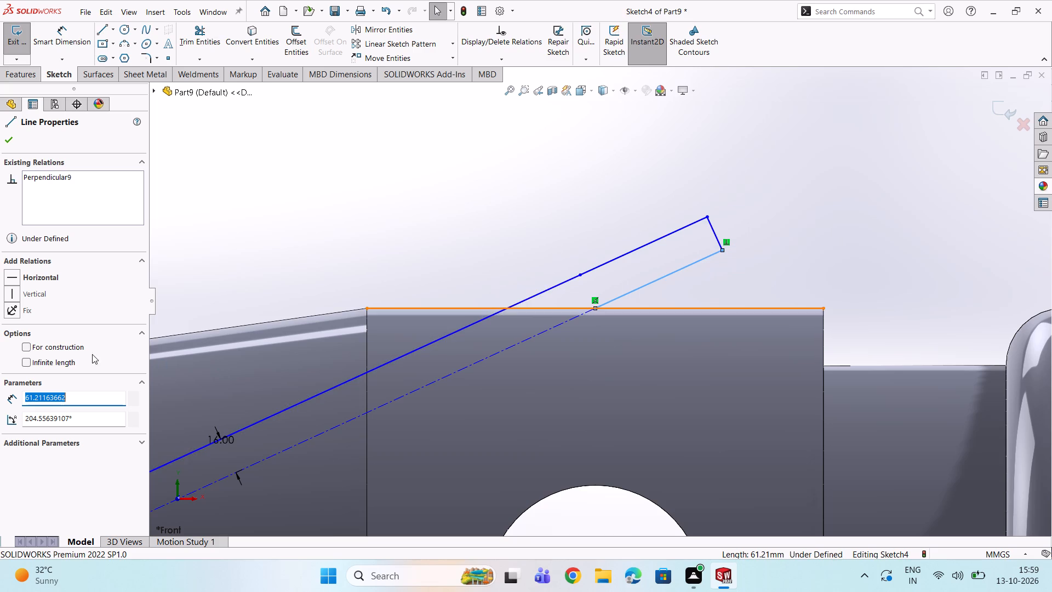
click(25, 345)
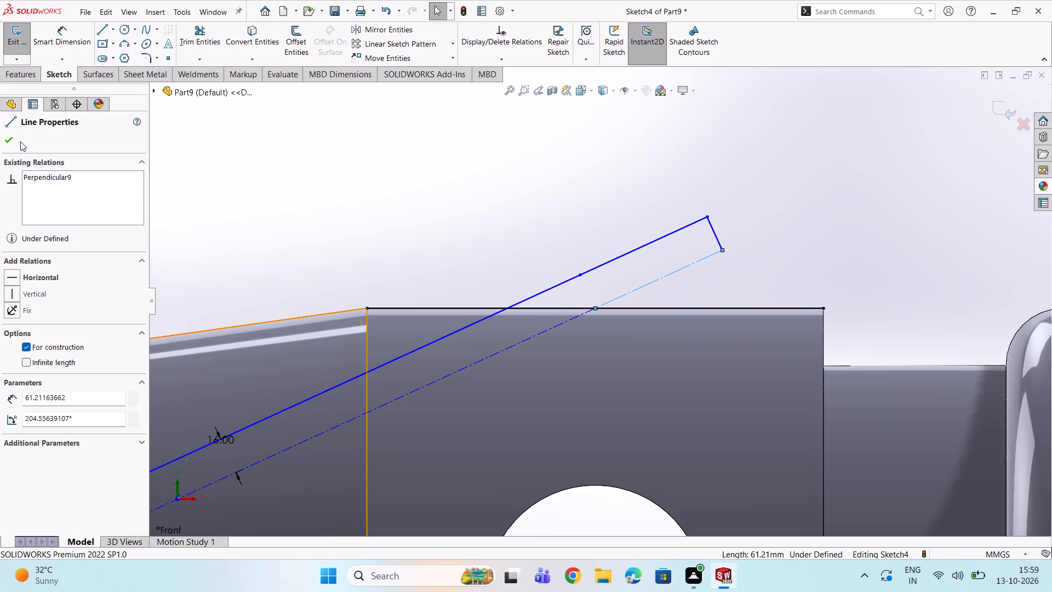
click(13, 141)
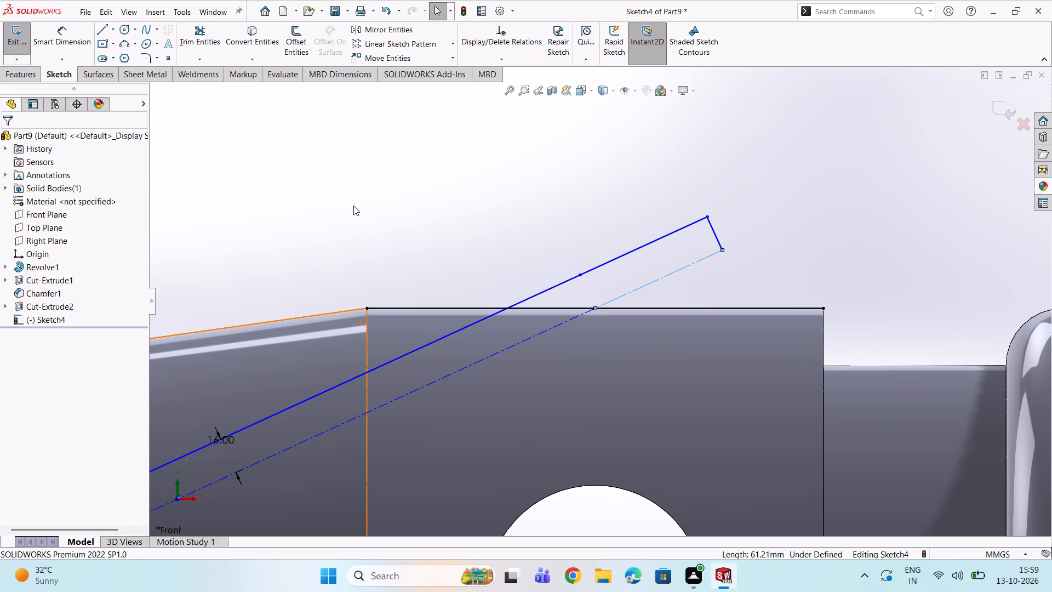
click(362, 207)
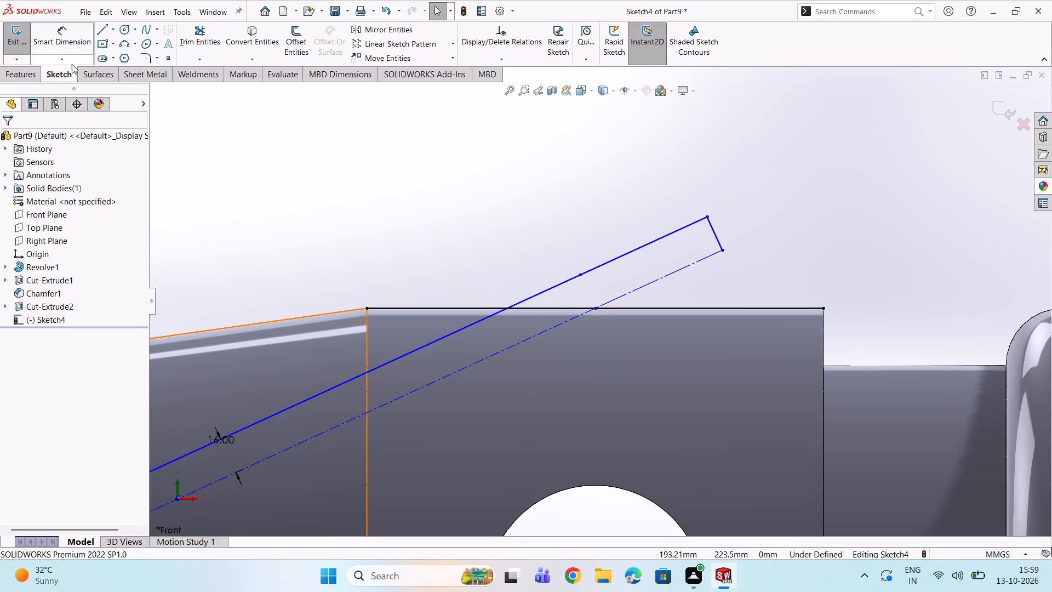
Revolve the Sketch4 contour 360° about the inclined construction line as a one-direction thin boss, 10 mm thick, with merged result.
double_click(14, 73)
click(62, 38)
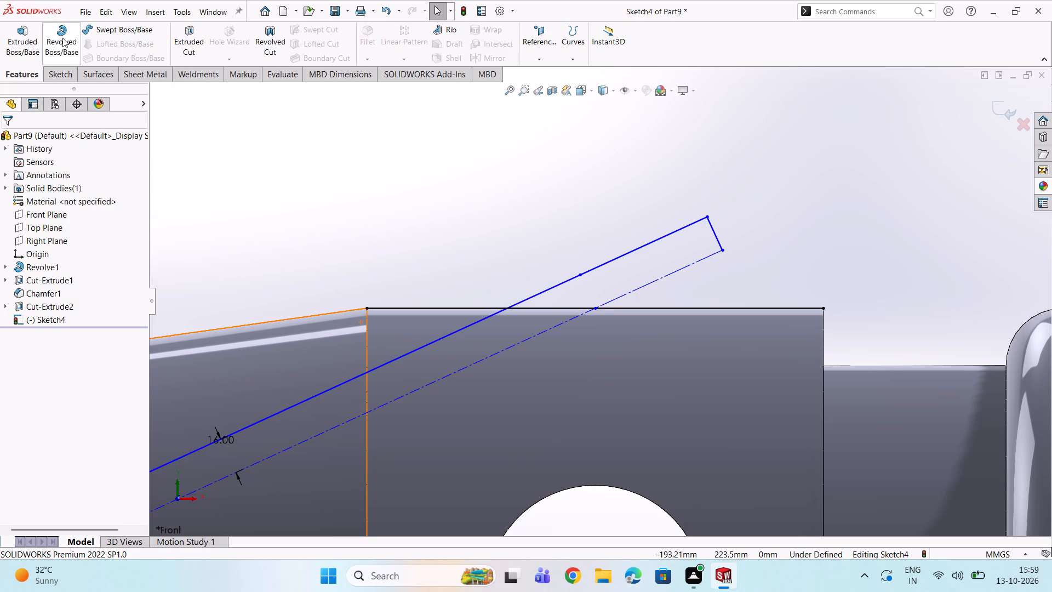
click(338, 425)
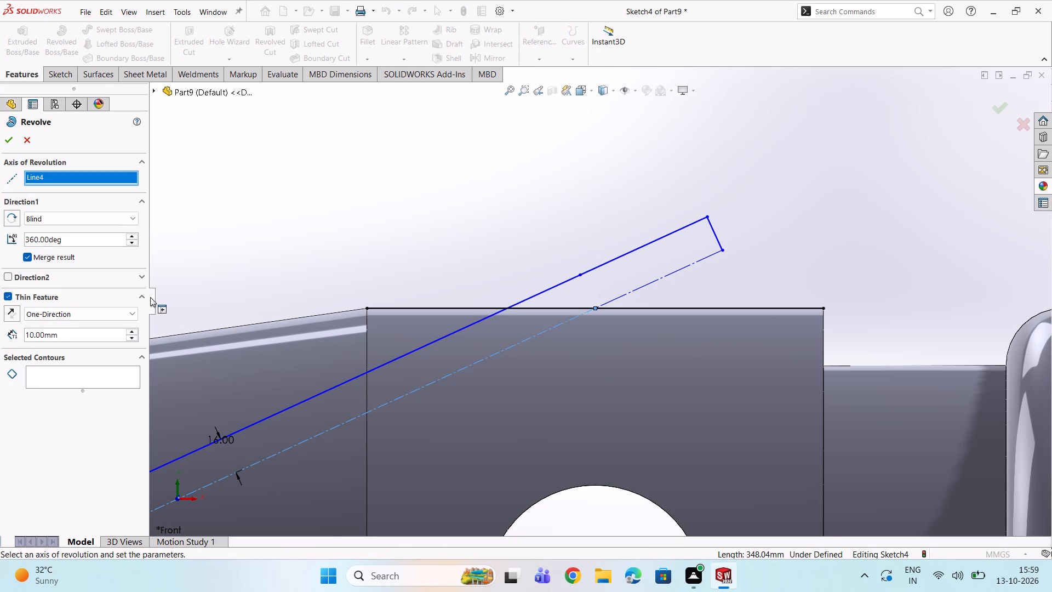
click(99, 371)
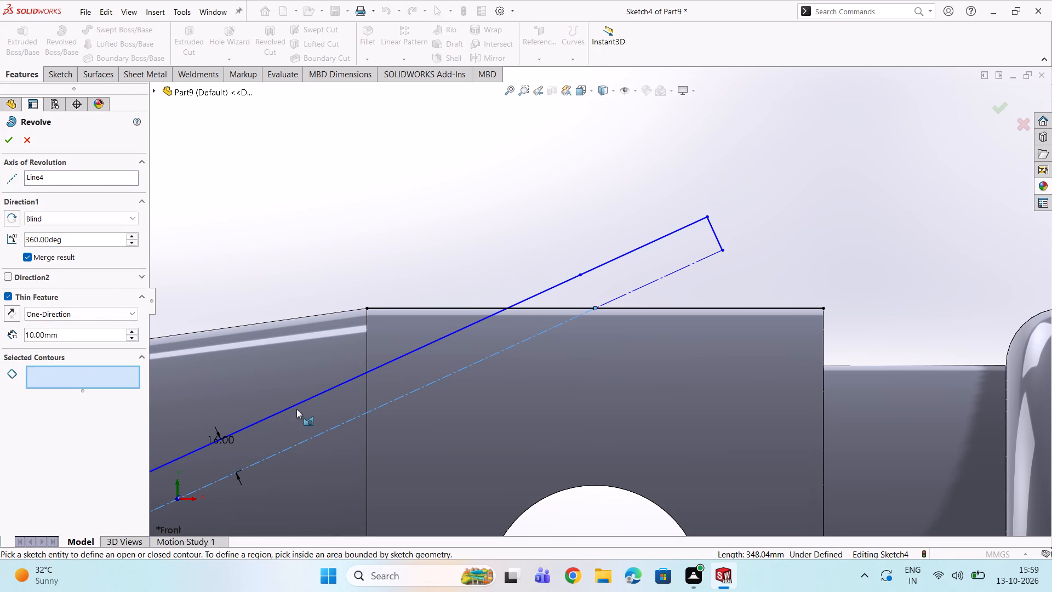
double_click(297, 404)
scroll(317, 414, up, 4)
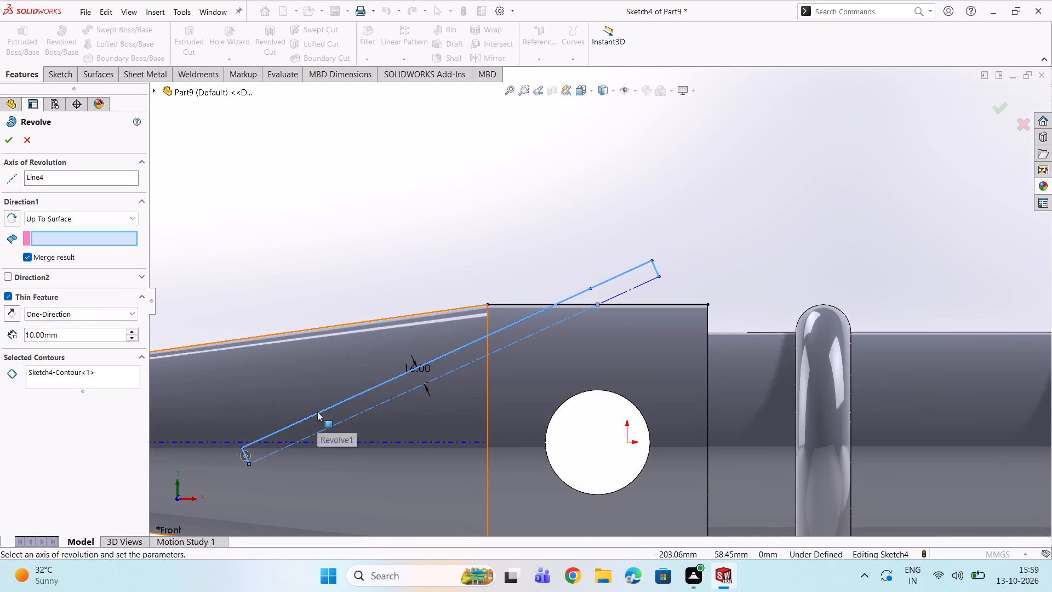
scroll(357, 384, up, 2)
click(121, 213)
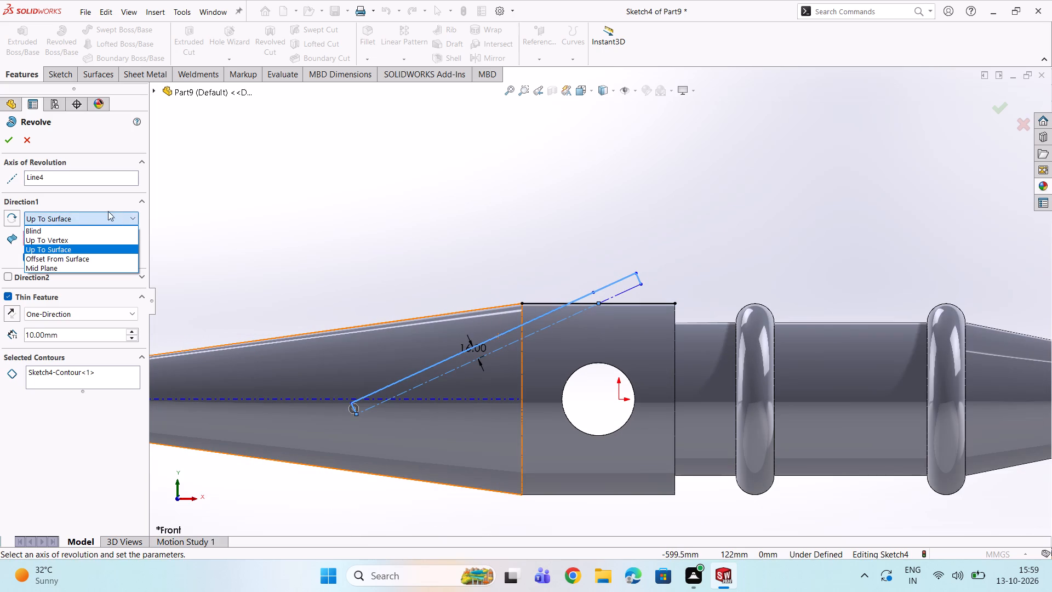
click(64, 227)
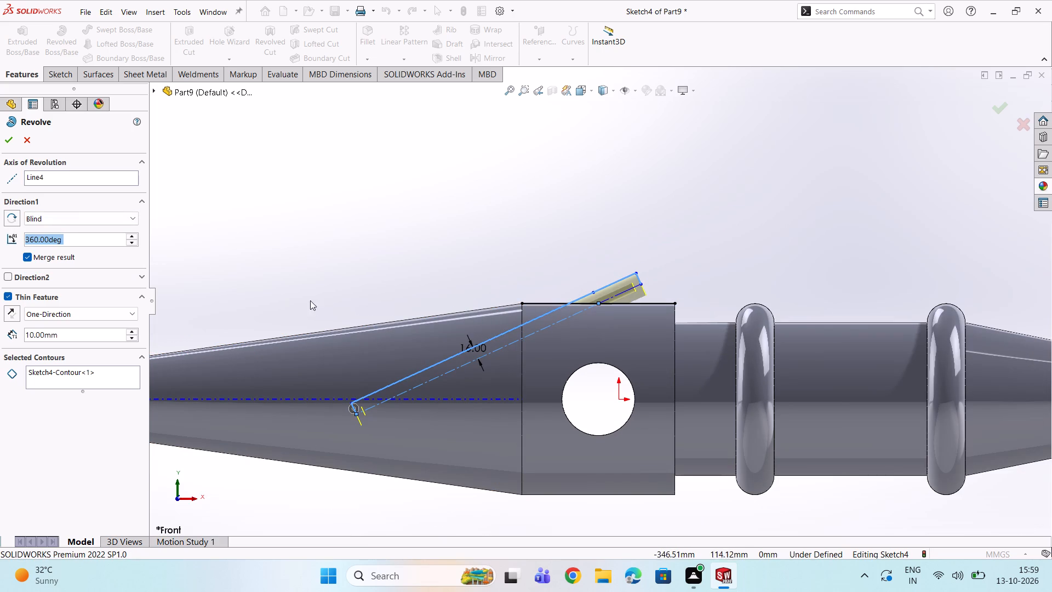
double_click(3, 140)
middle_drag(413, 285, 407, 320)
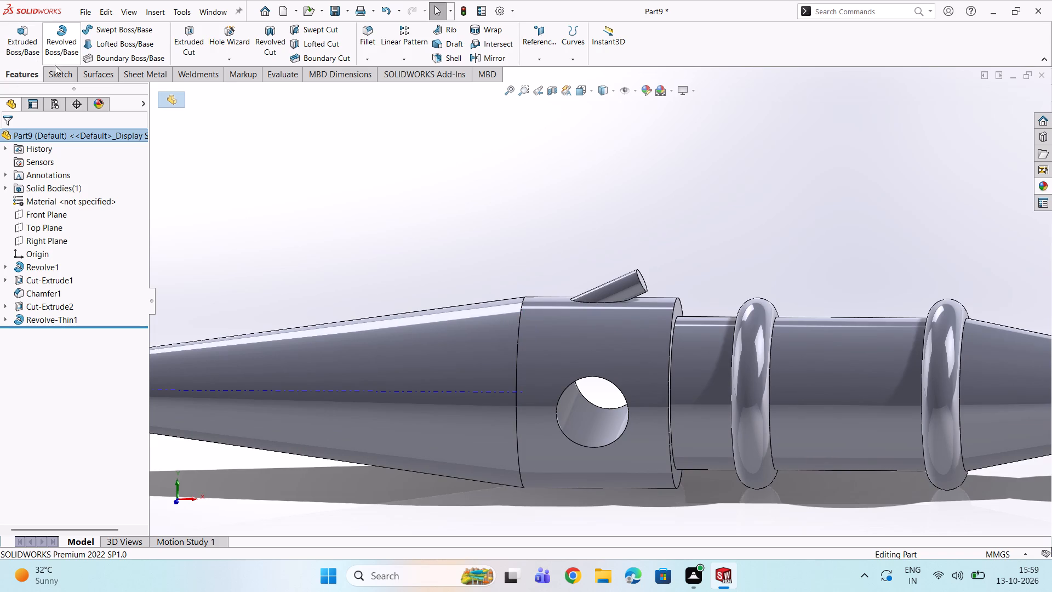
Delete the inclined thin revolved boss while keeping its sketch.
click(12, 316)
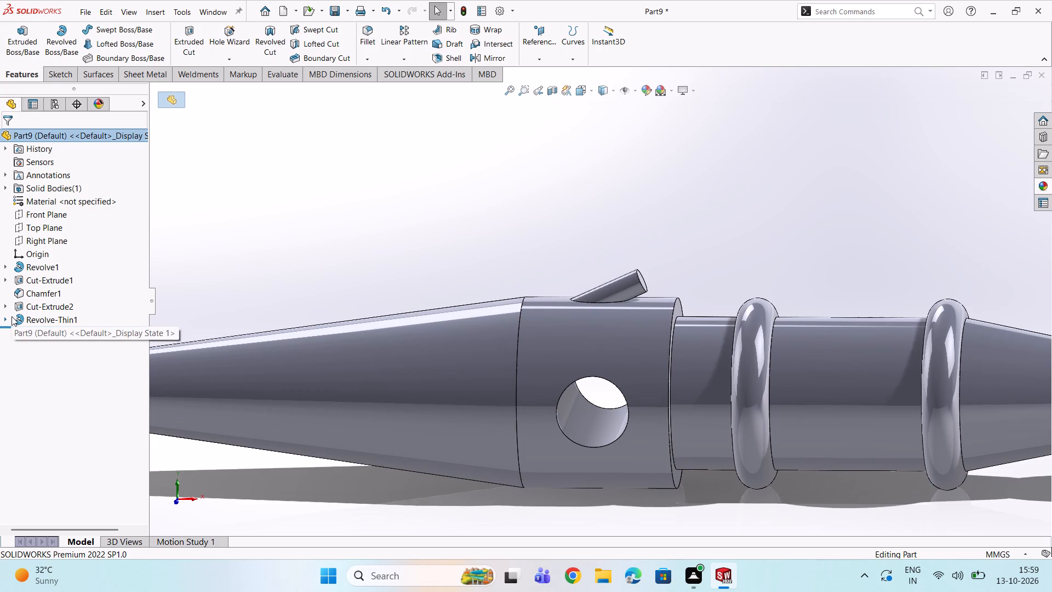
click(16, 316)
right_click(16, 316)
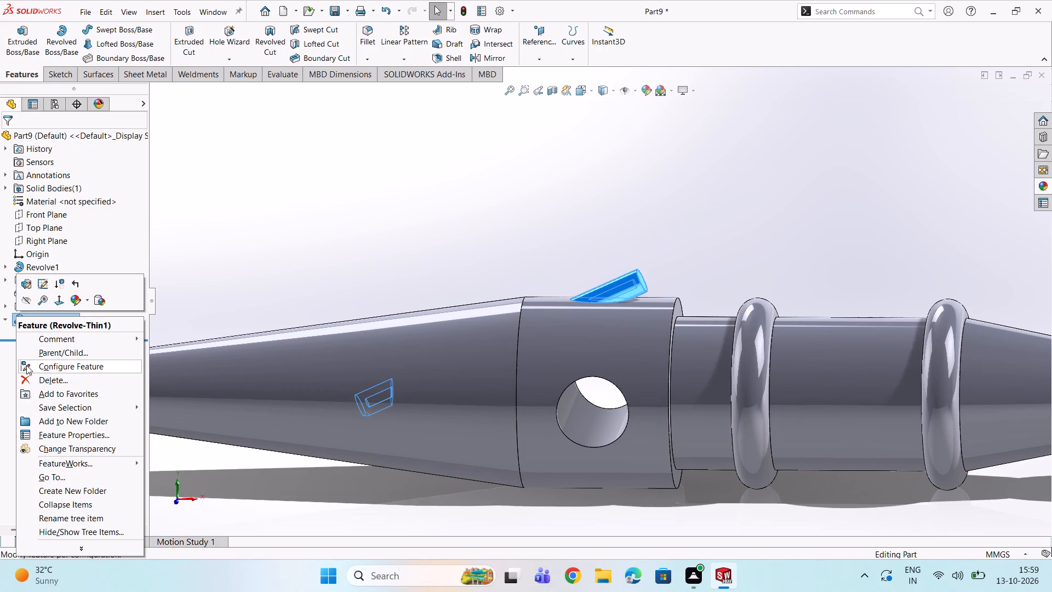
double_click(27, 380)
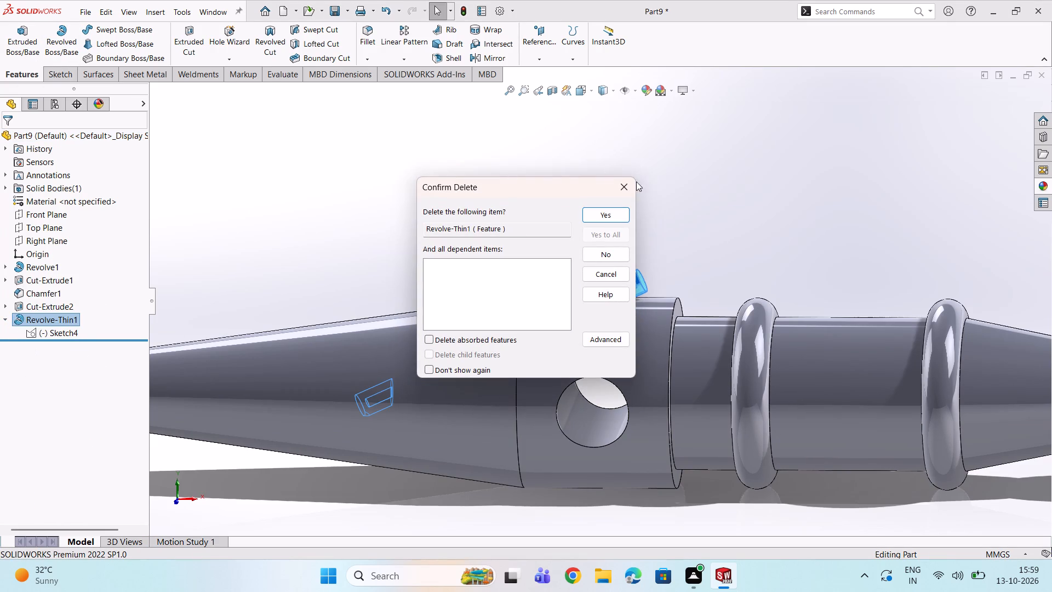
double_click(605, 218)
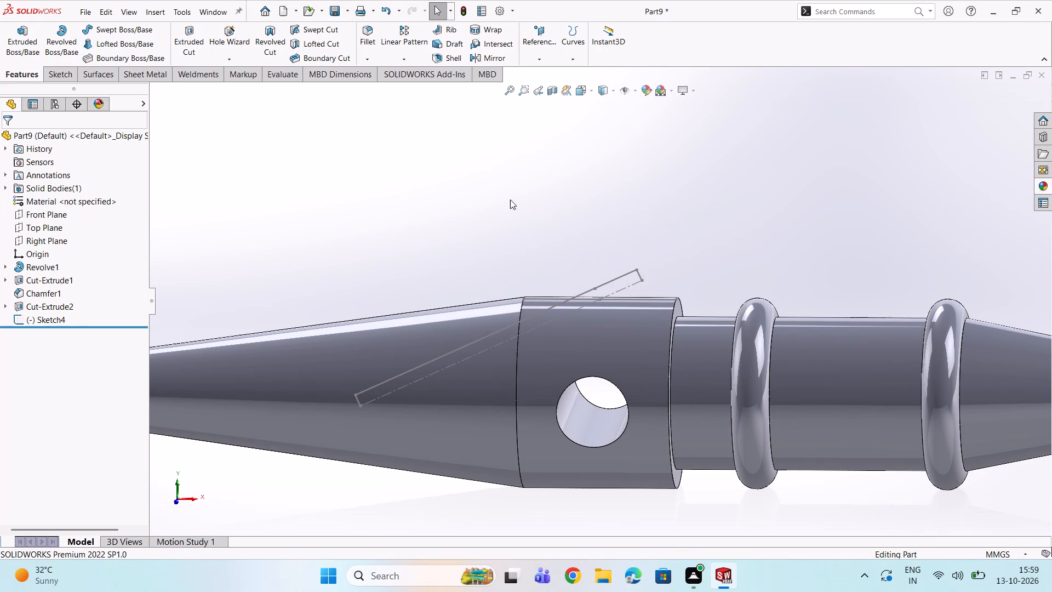
Create a 360° blind thin revolved cut from the Sketch4 contour about the inclined construction line, 10 mm thick, keeping all bodies.
click(269, 29)
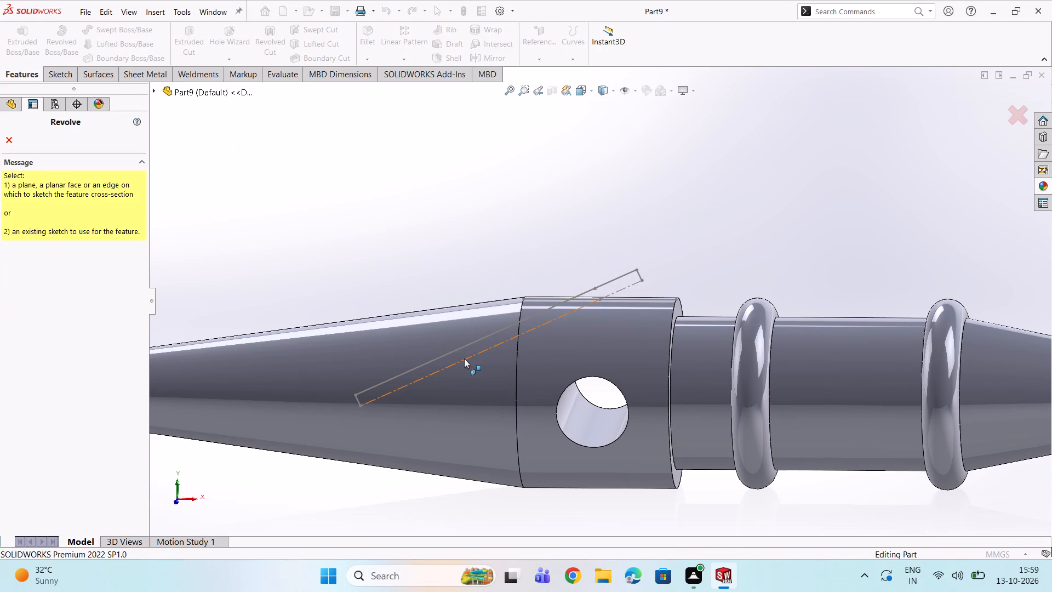
double_click(464, 358)
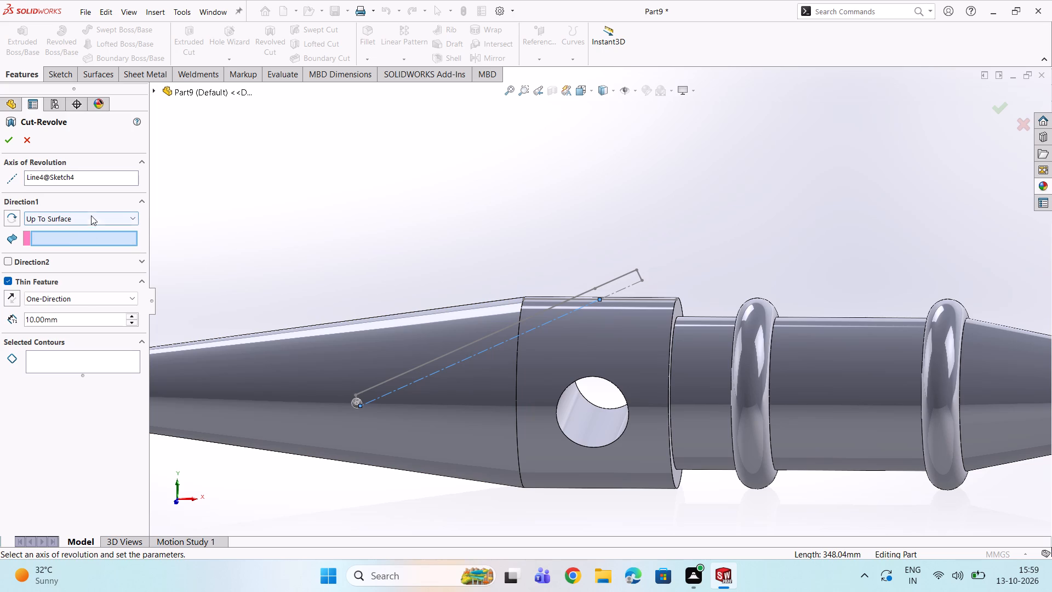
click(88, 363)
click(419, 367)
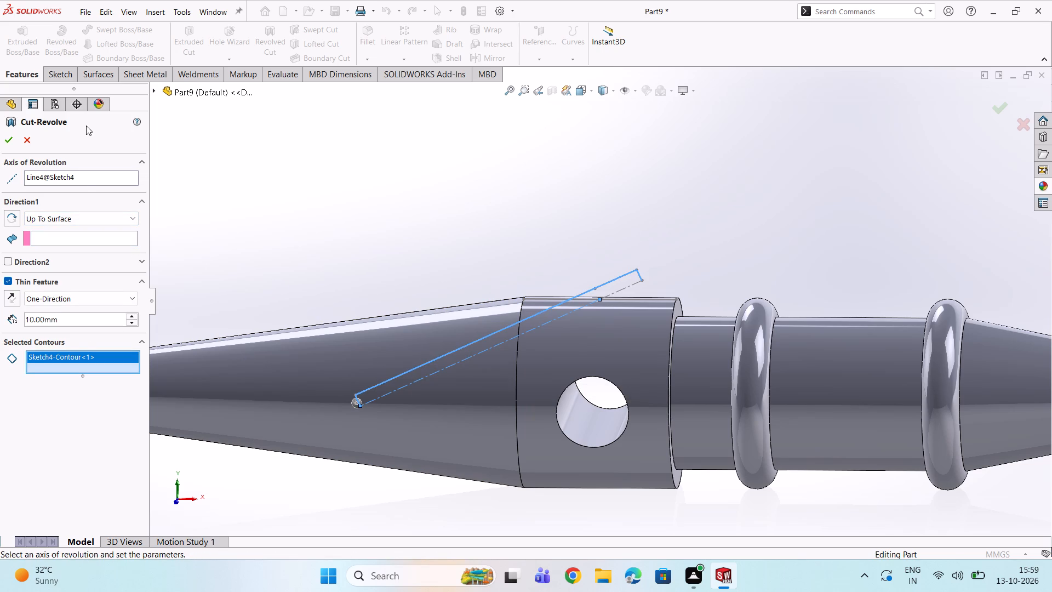
click(81, 181)
click(77, 220)
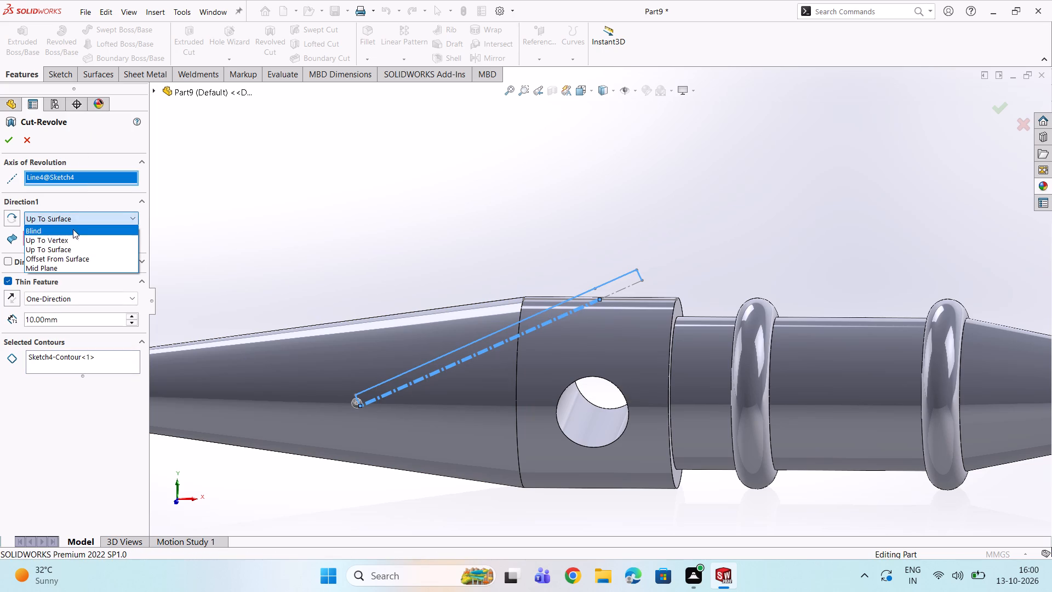
click(66, 233)
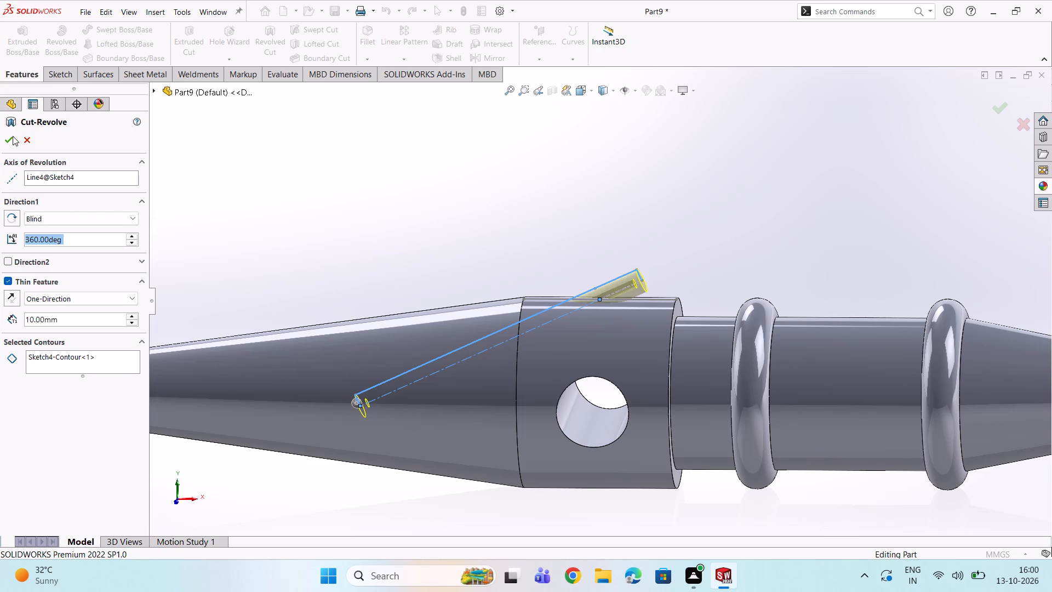
double_click(13, 137)
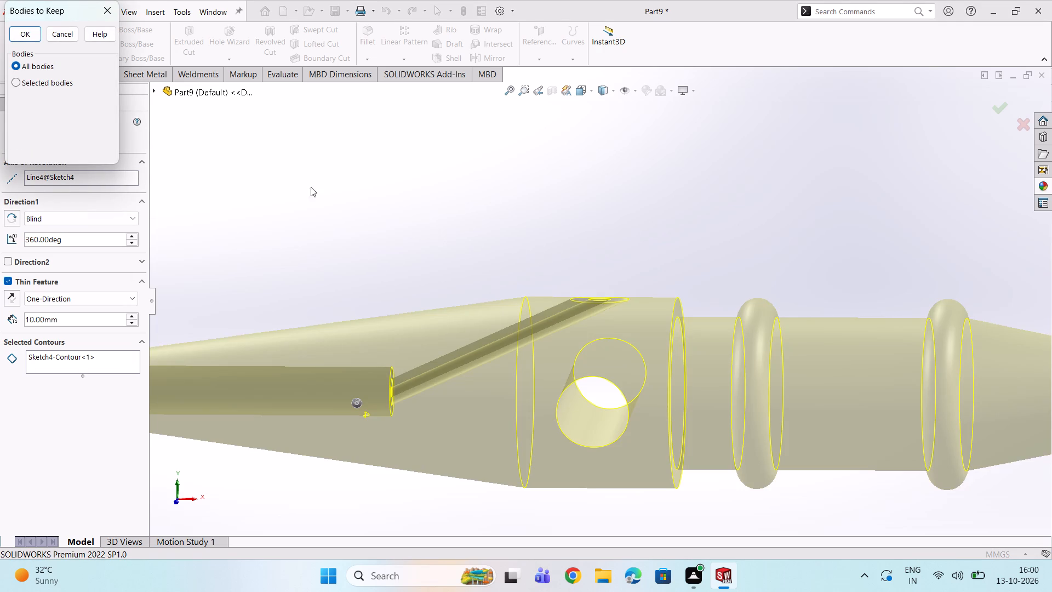
double_click(27, 35)
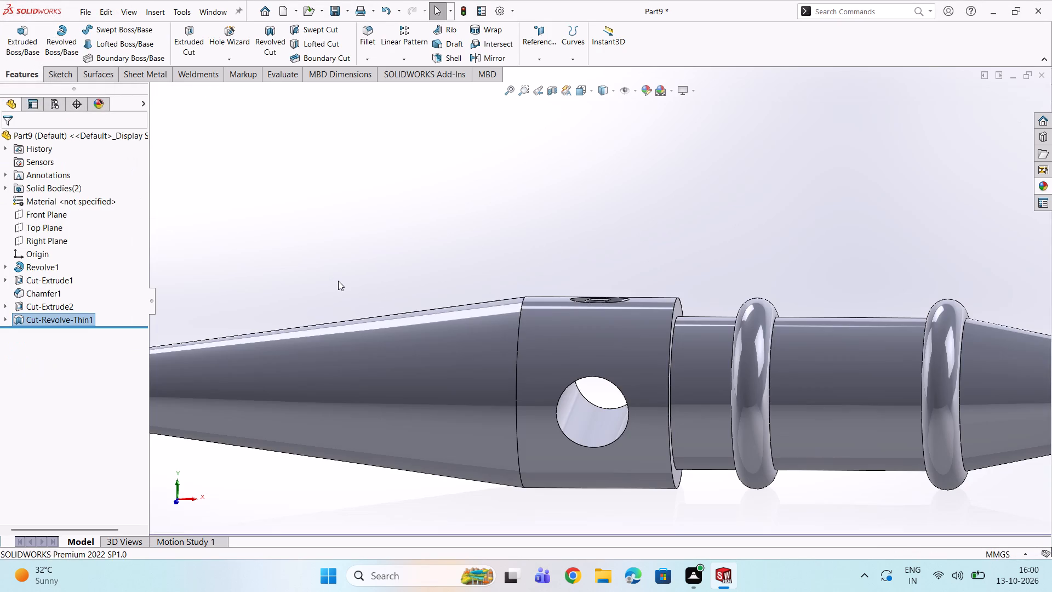
Examine the inclined cut's opening and the round cross hole on the collar from several angles.
middle_drag(506, 294, 438, 453)
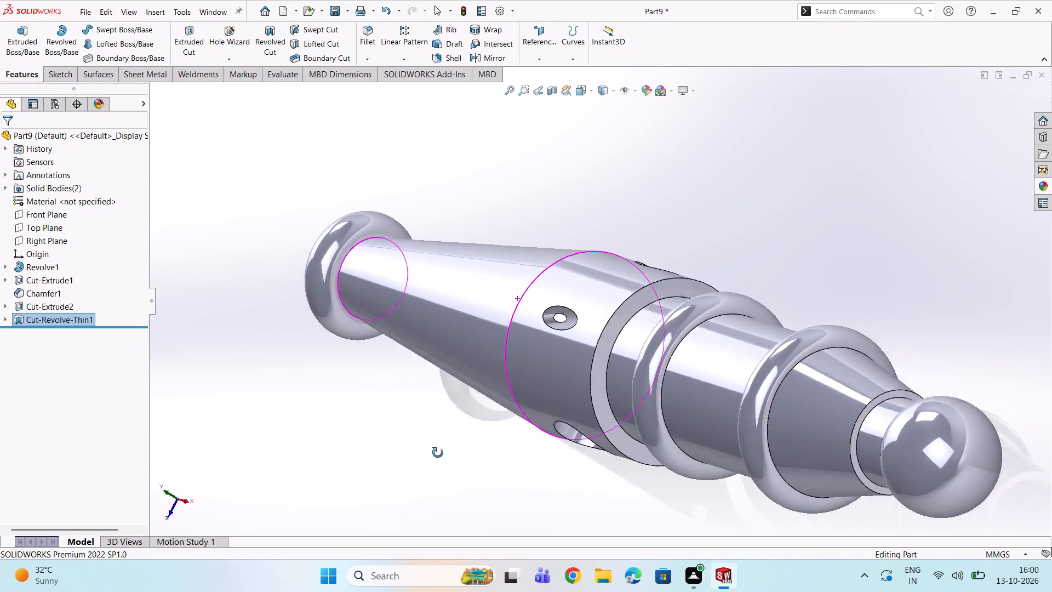
middle_drag(438, 453, 477, 224)
scroll(477, 224, up, 3)
scroll(586, 349, down, 4)
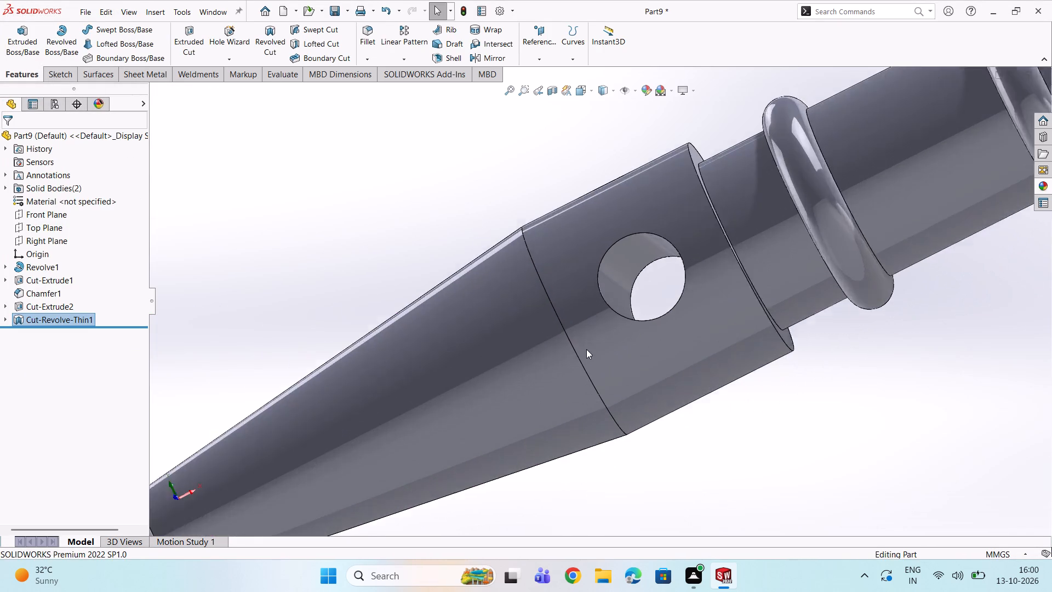
scroll(586, 349, down, 1)
scroll(573, 330, up, 5)
scroll(610, 268, up, 3)
scroll(591, 266, down, 5)
middle_drag(594, 280, 621, 372)
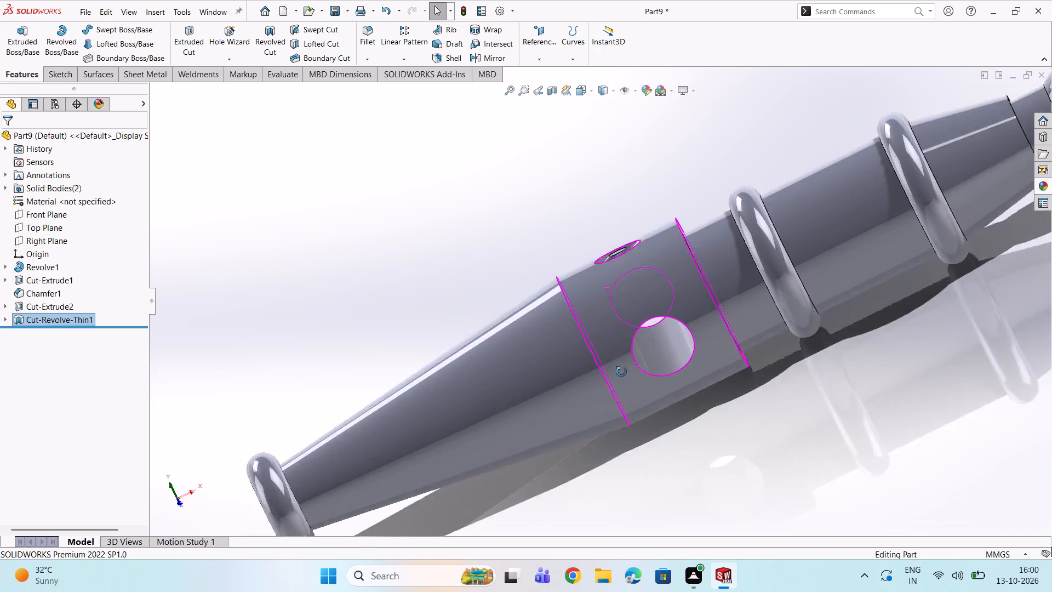
middle_drag(621, 372, 576, 354)
Open the sketch of the thin revolved cut for editing.
double_click(7, 320)
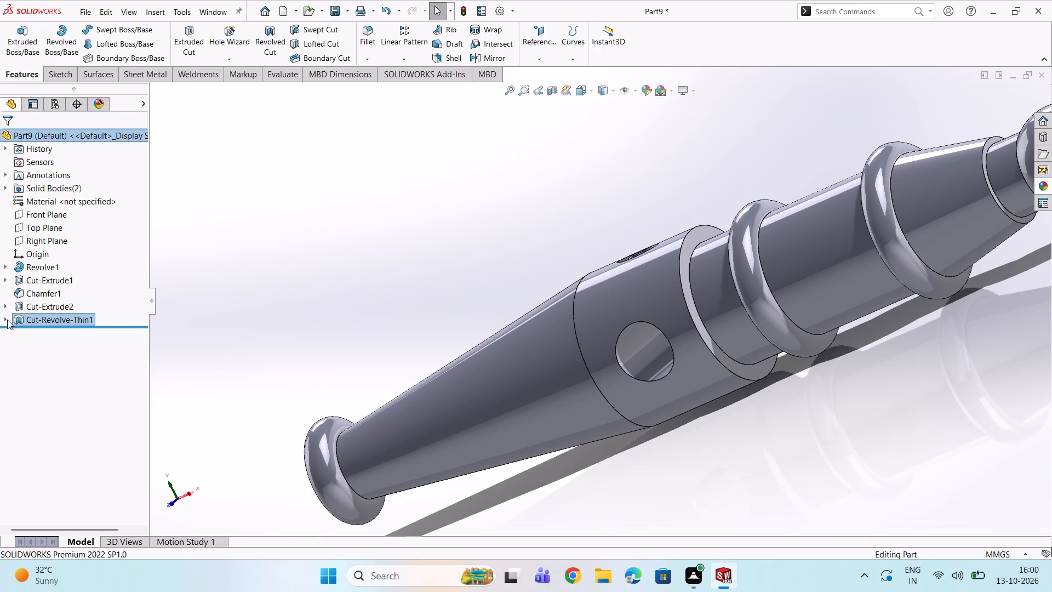
click(2, 320)
click(3, 320)
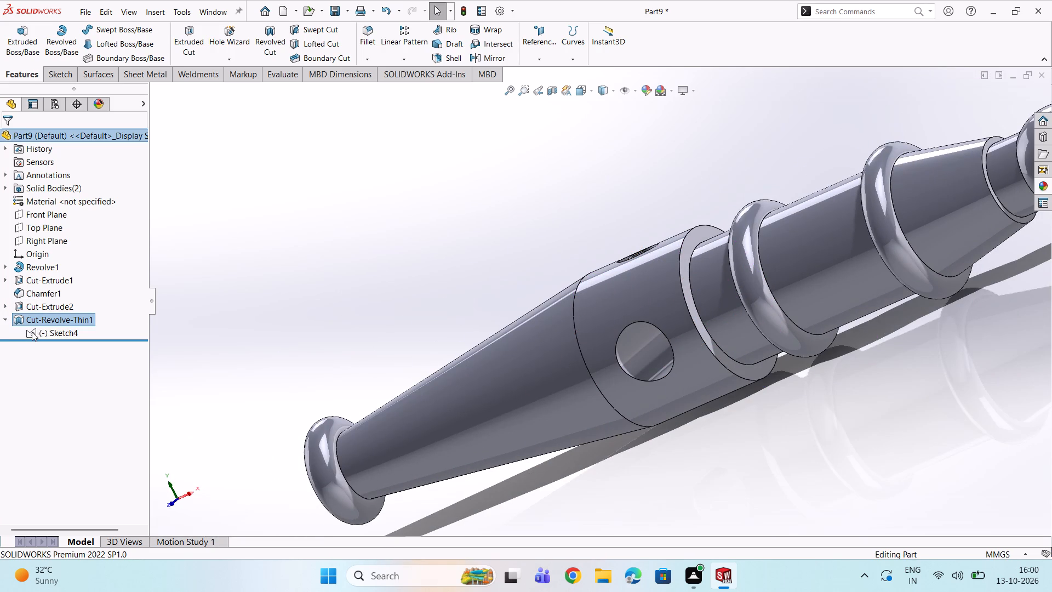
click(33, 332)
click(43, 300)
Delete the upper line segment that extends the offset line toward the short perpendicular end line.
scroll(353, 326, down, 1)
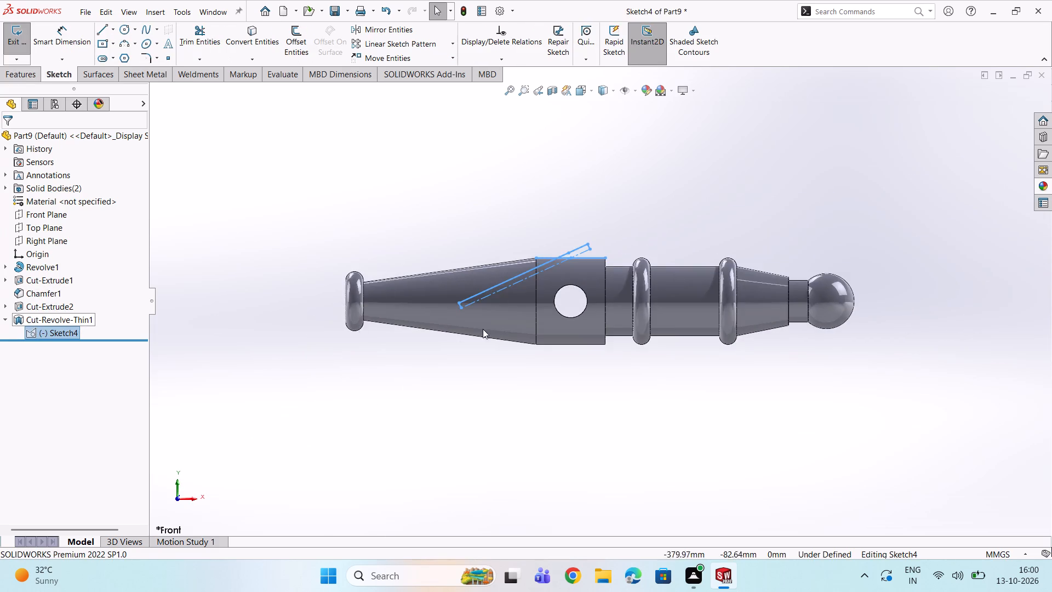
scroll(483, 329, down, 20)
scroll(483, 329, down, 1)
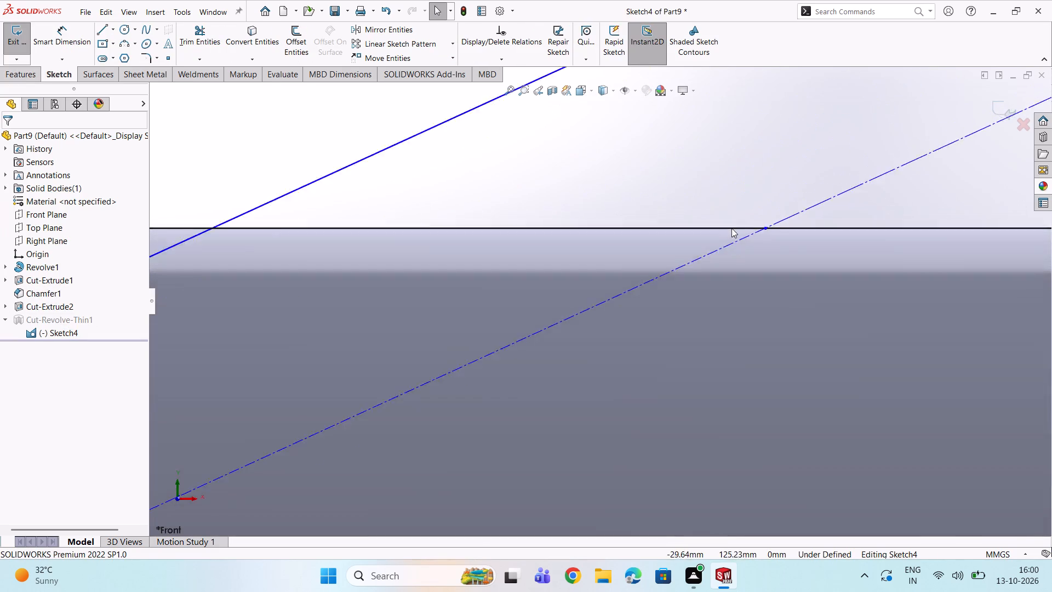
scroll(731, 228, down, 11)
scroll(641, 231, down, 2)
scroll(575, 266, down, 4)
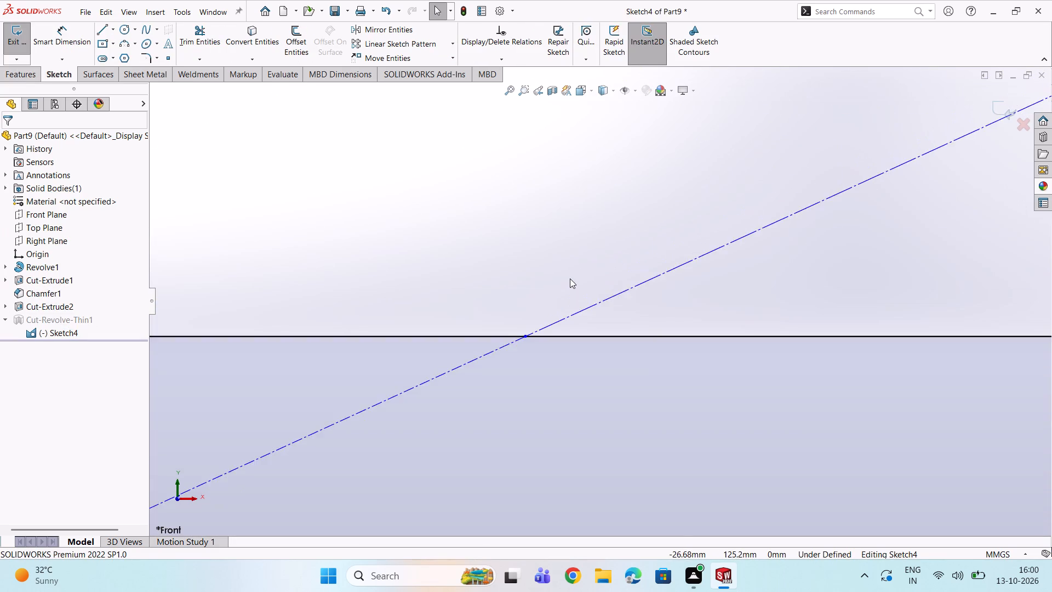
scroll(570, 278, down, 5)
scroll(529, 328, up, 18)
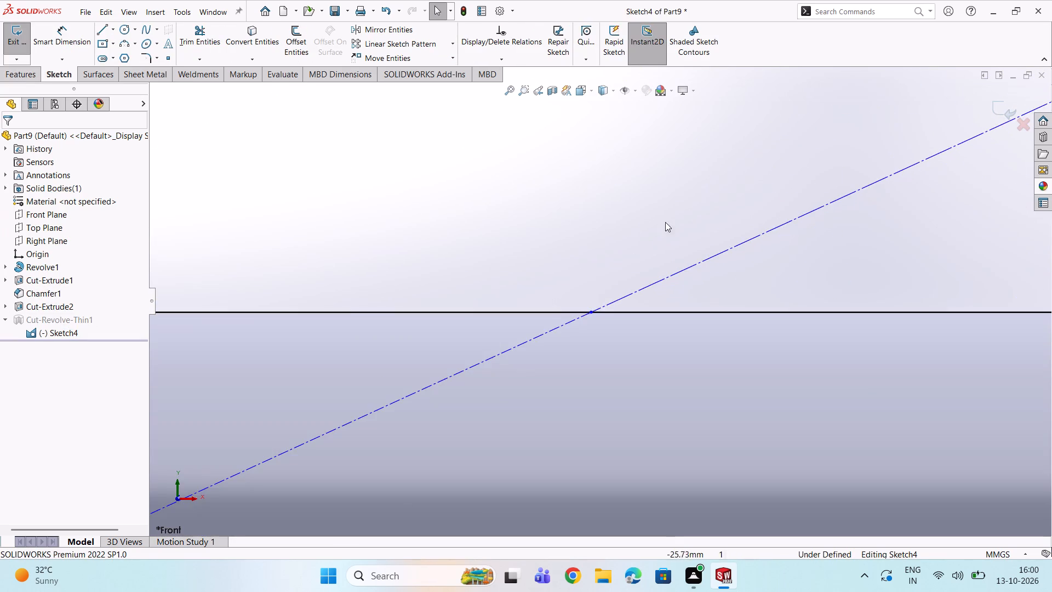
scroll(688, 196, up, 15)
scroll(847, 184, down, 12)
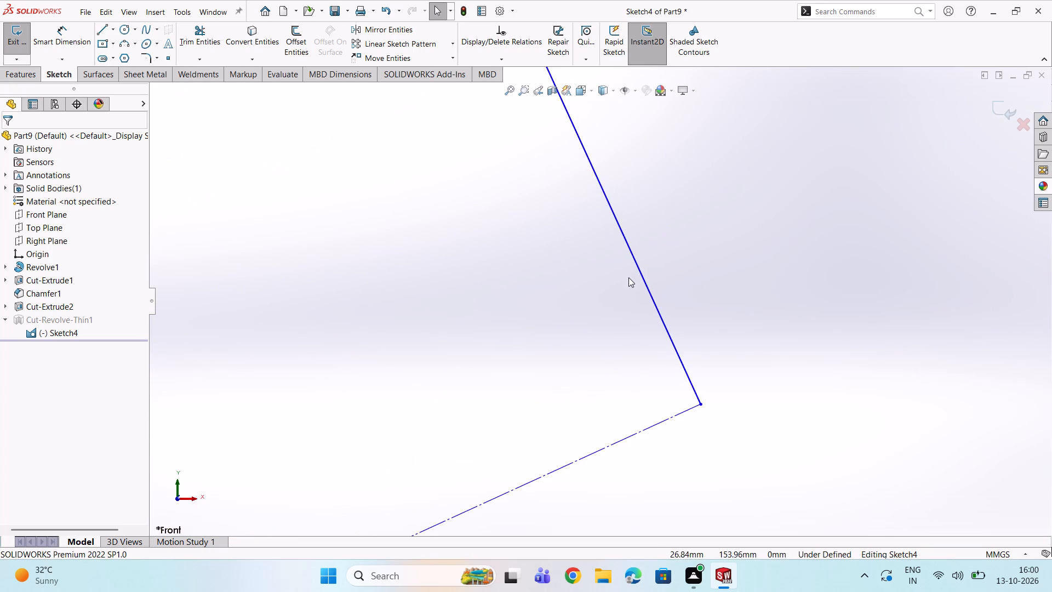
scroll(623, 282, up, 13)
scroll(439, 294, up, 5)
scroll(517, 326, down, 6)
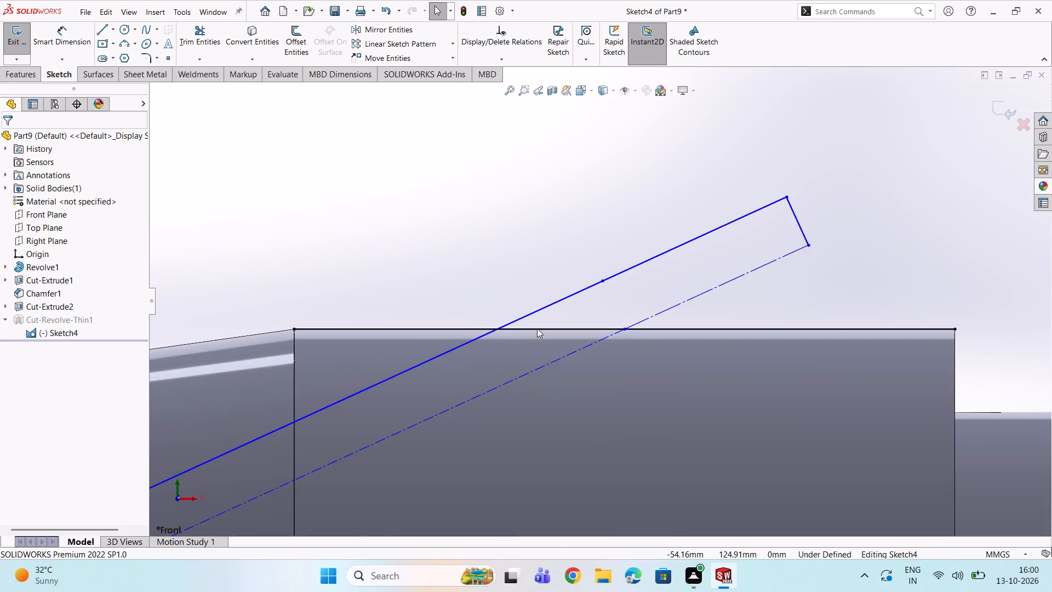
scroll(585, 292, down, 7)
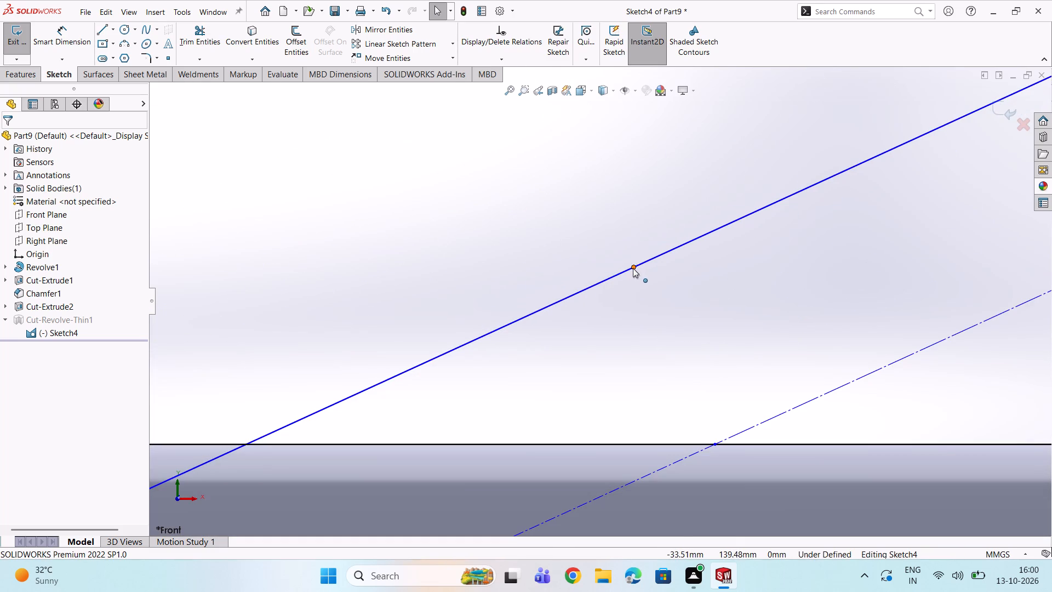
scroll(438, 303, up, 5)
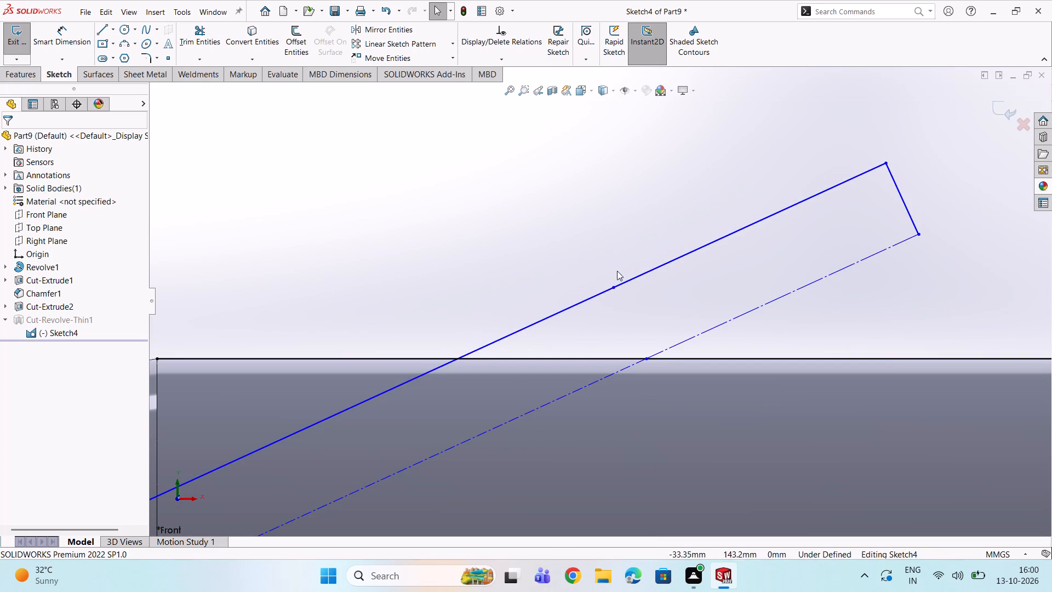
click(630, 282)
right_click(630, 282)
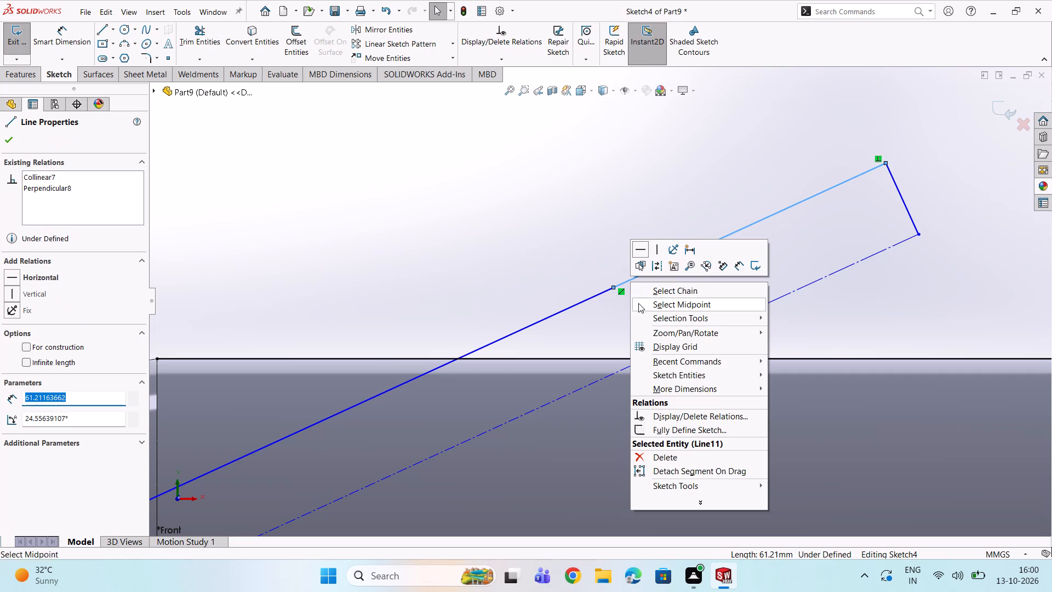
click(645, 453)
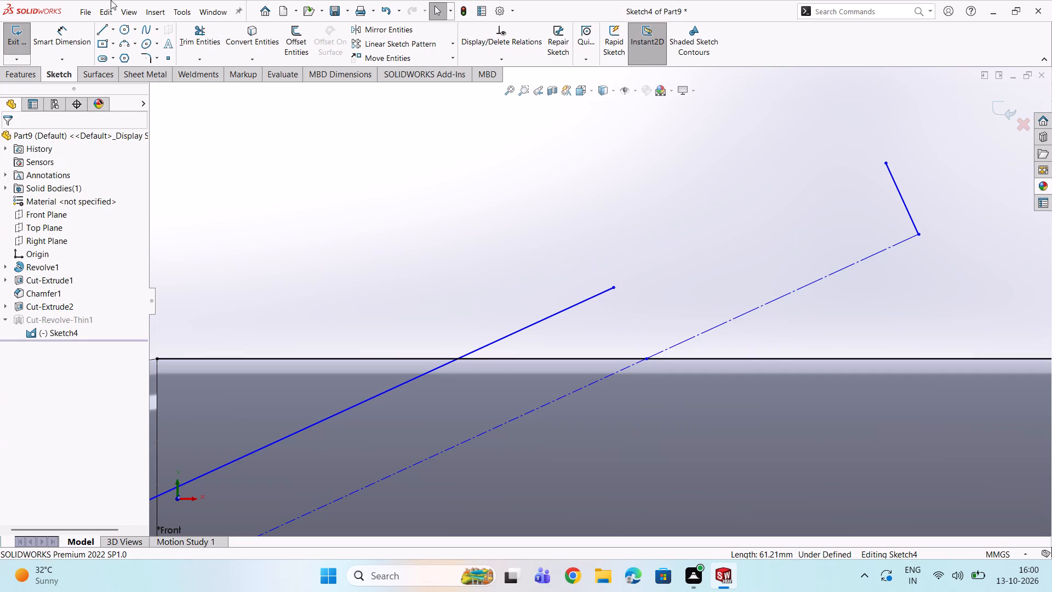
Extend the solid inclined offset line up to the short perpendicular end line.
click(199, 57)
click(198, 86)
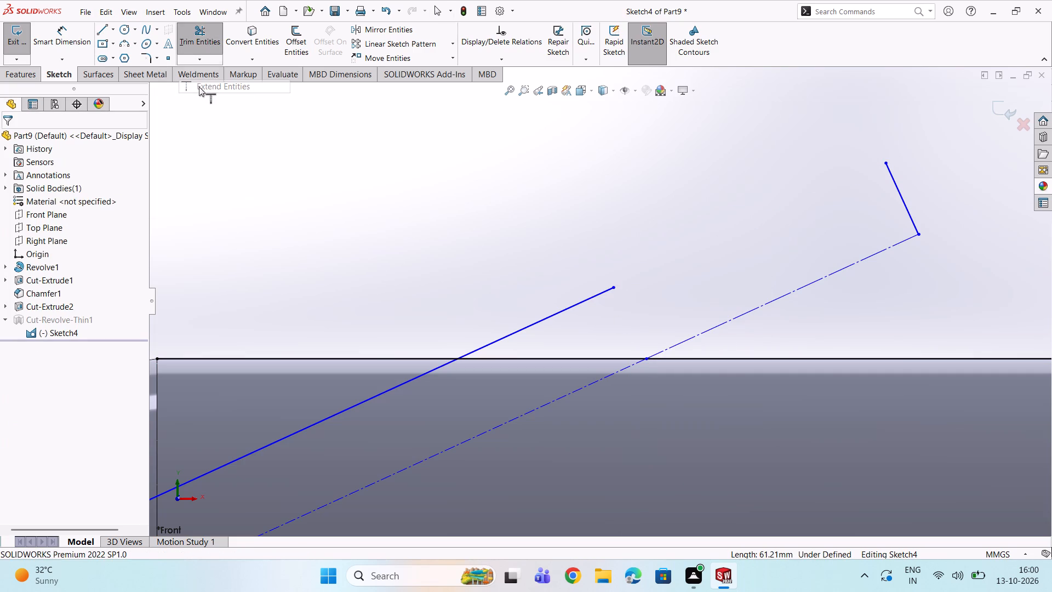
double_click(562, 312)
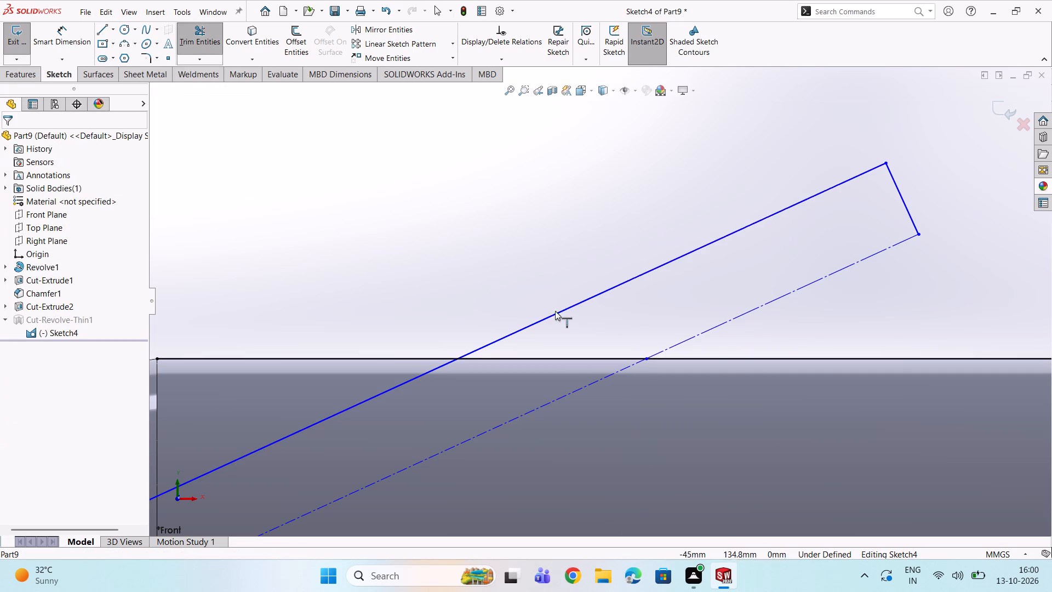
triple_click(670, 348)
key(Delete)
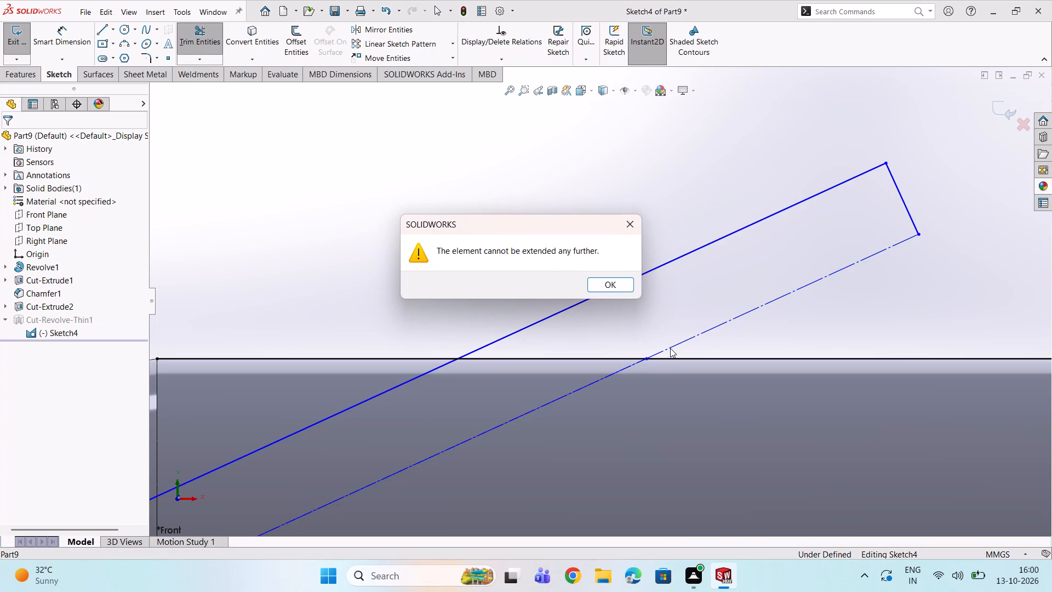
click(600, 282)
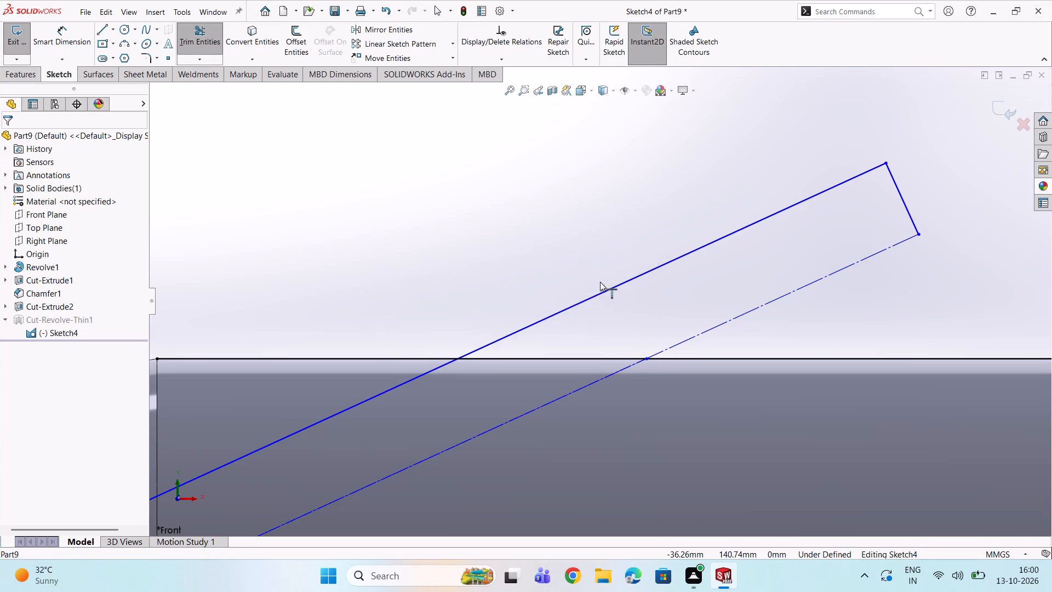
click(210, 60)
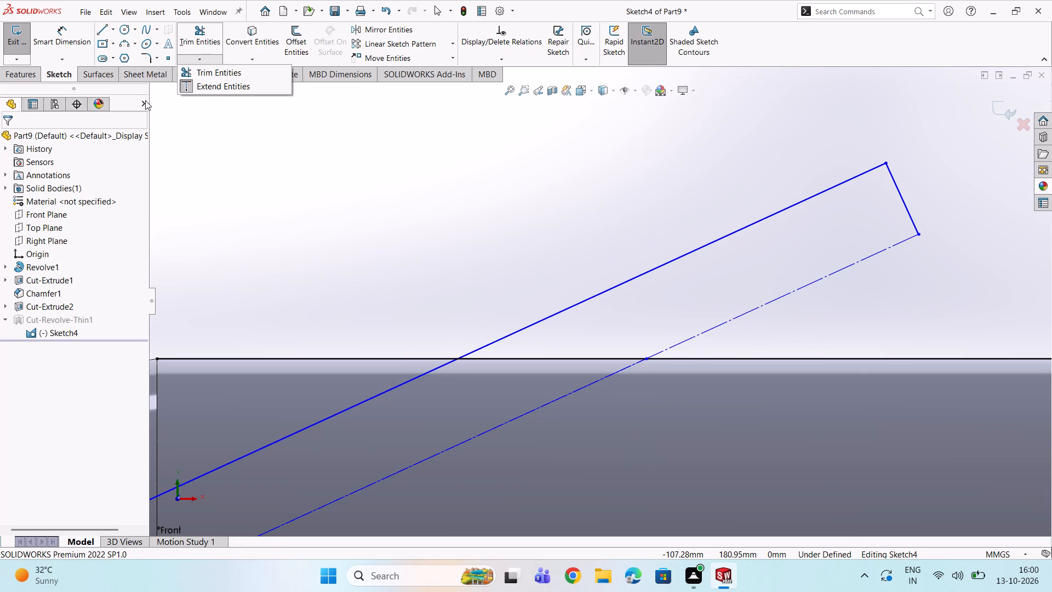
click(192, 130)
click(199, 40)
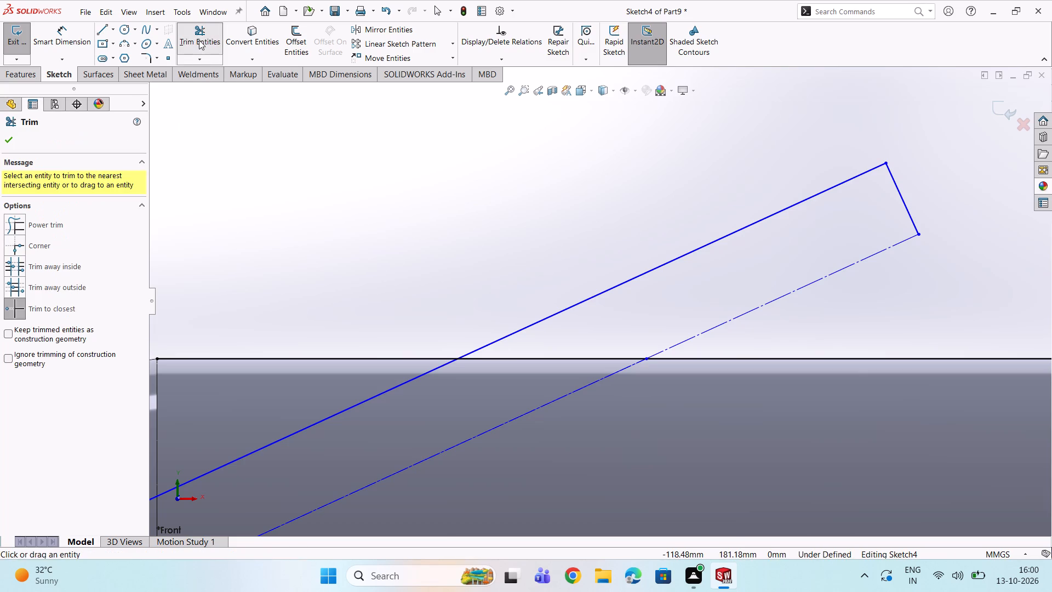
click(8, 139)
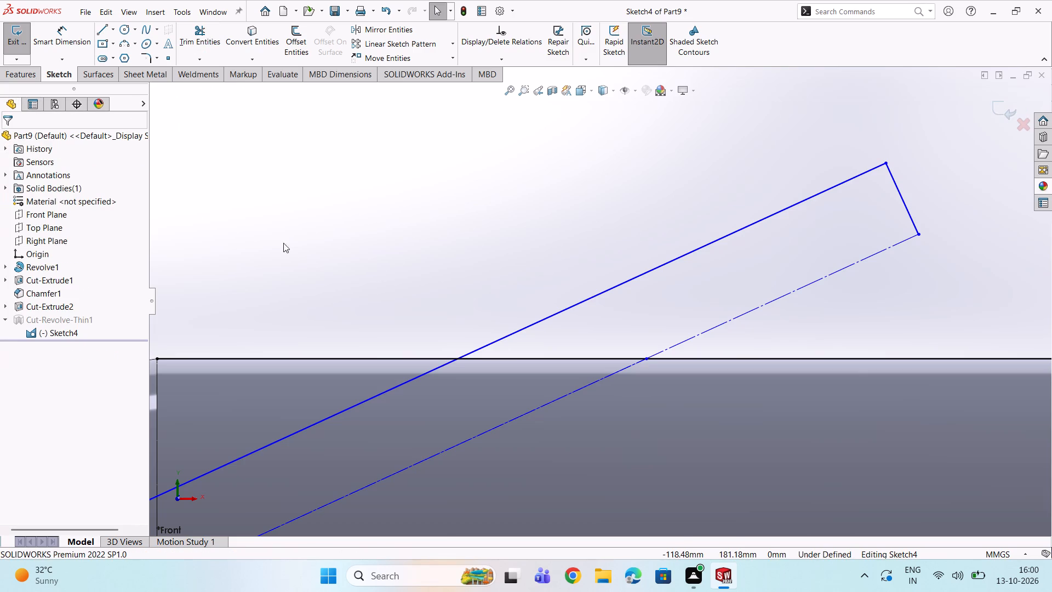
Delete the longer of the two nearly overlapping inclined construction lines, the one reaching the short perpendicular end line.
click(704, 333)
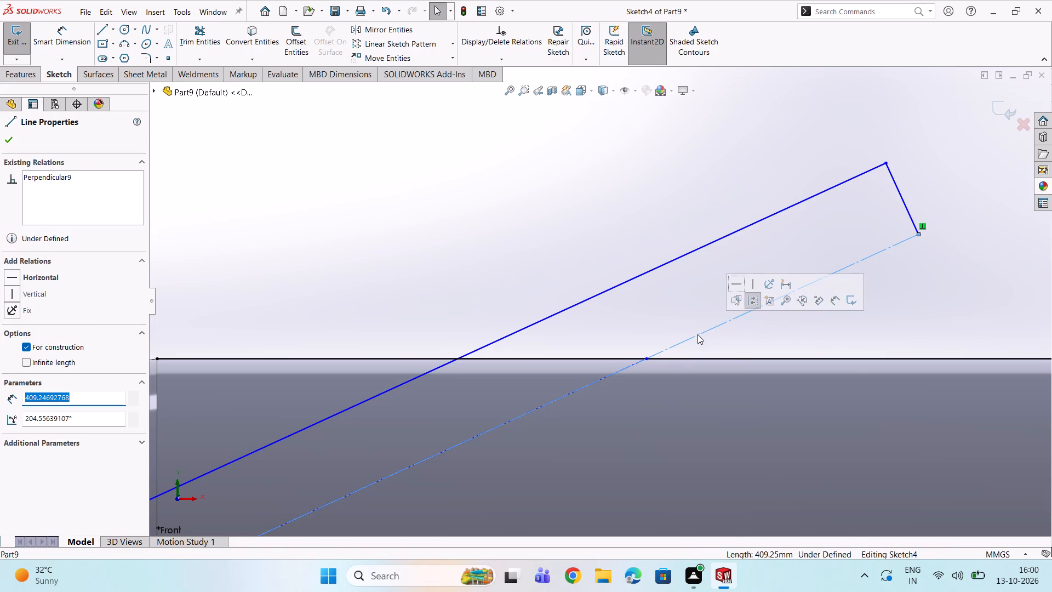
scroll(655, 366, down, 18)
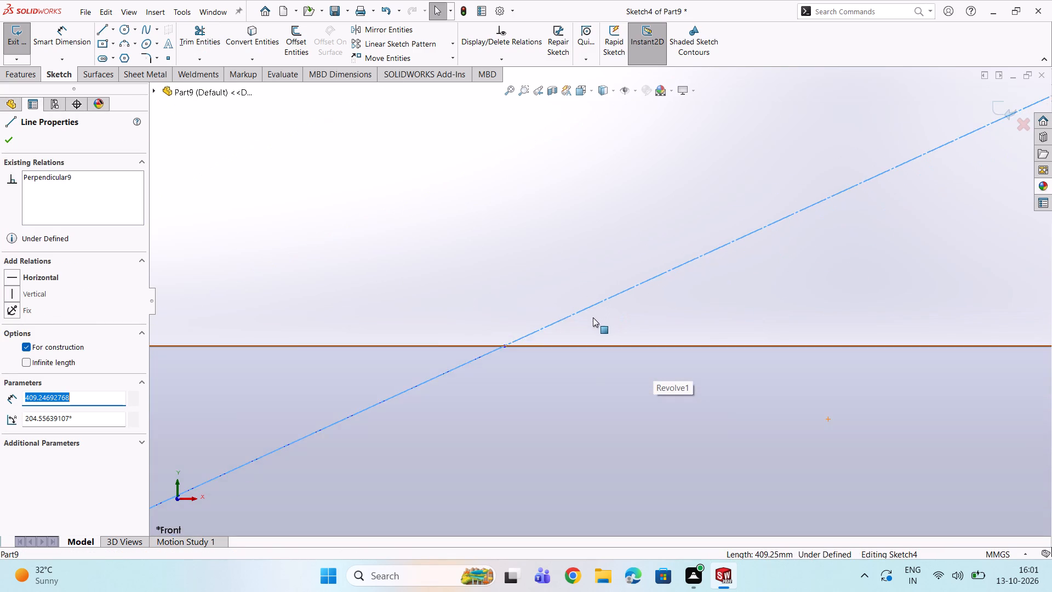
scroll(536, 324, down, 9)
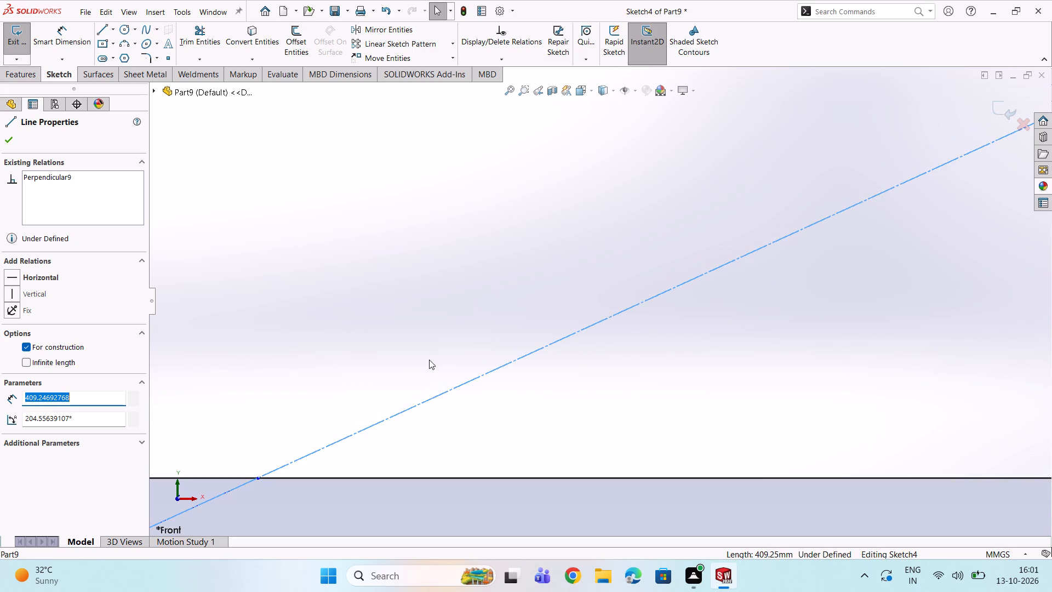
scroll(348, 374, down, 3)
scroll(351, 460, up, 4)
scroll(380, 422, down, 7)
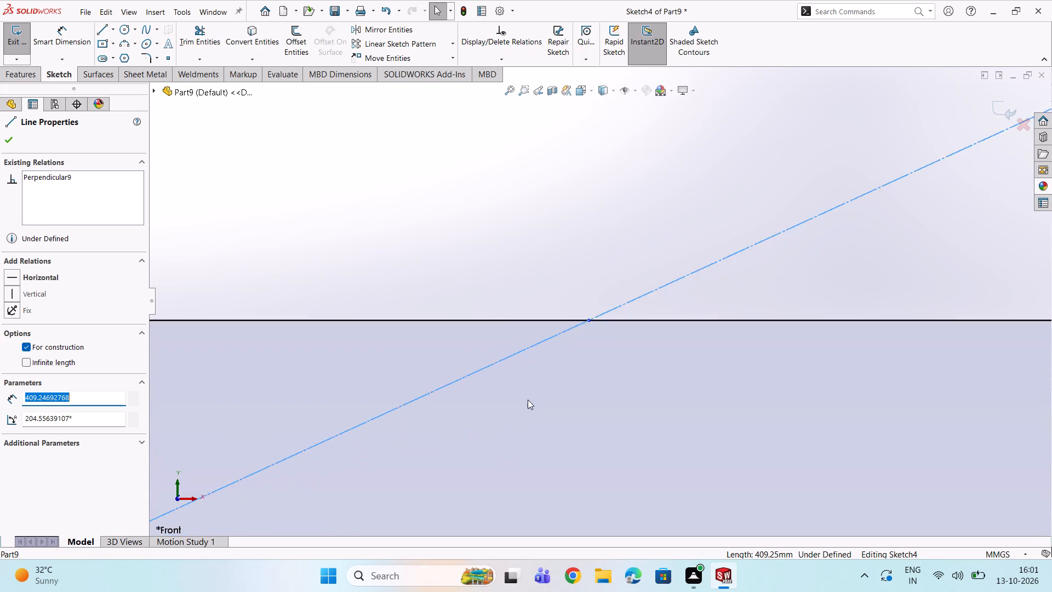
scroll(528, 400, down, 3)
scroll(631, 251, down, 15)
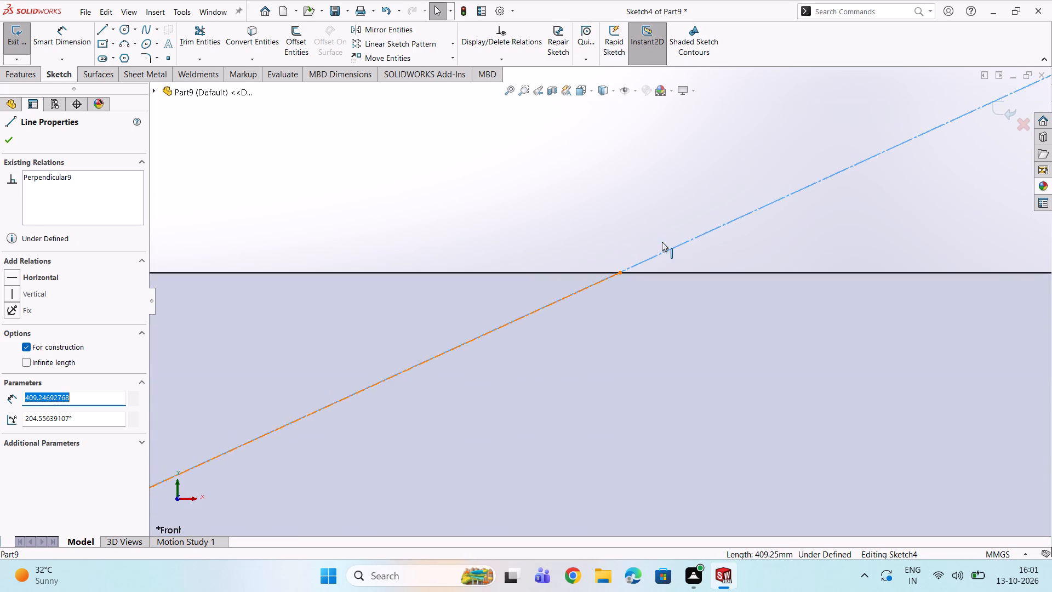
scroll(662, 242, down, 14)
scroll(540, 316, down, 4)
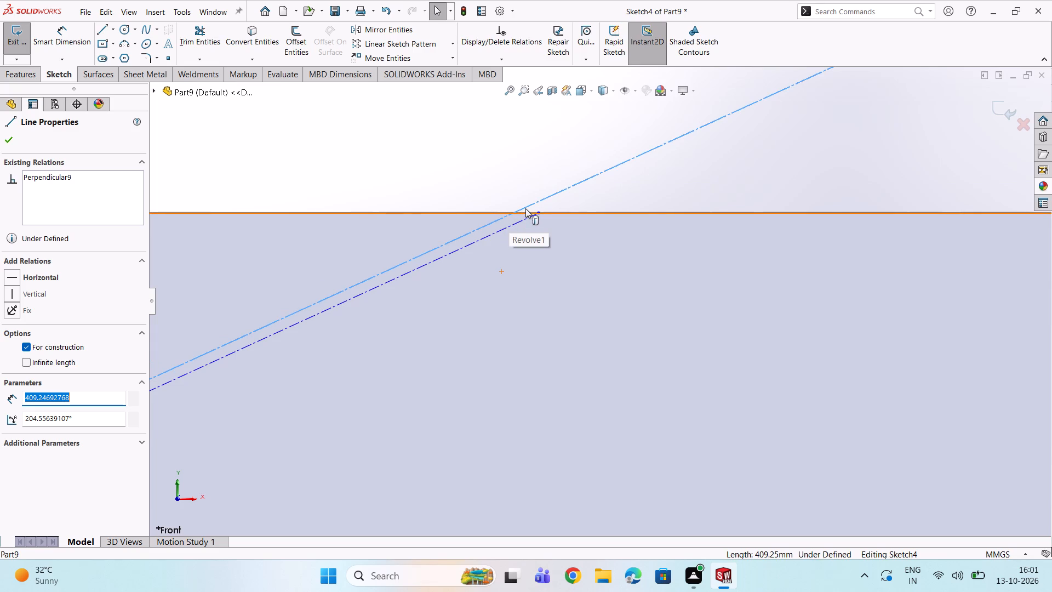
triple_click(532, 204)
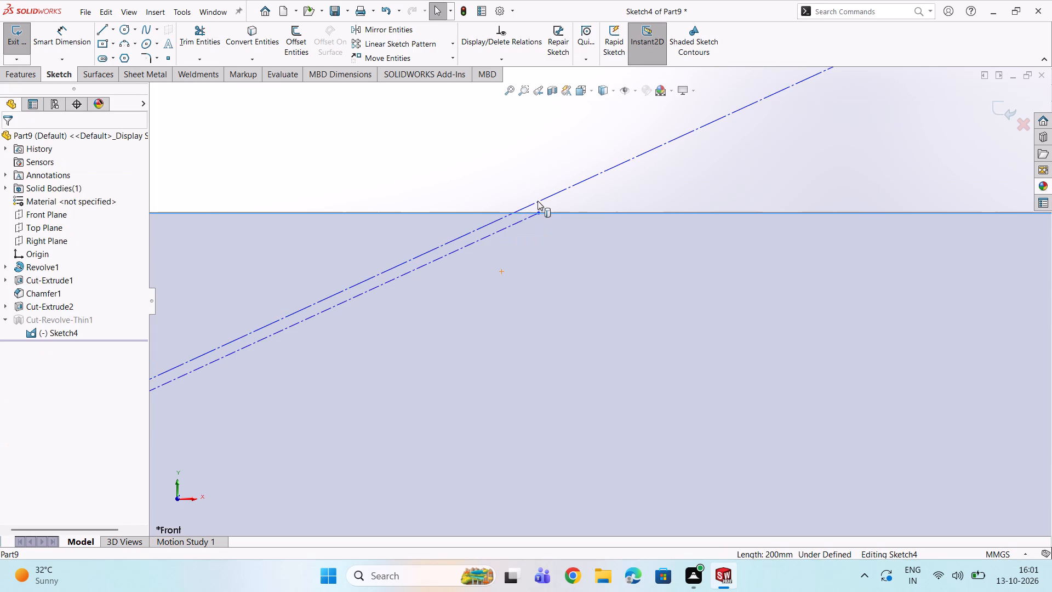
click(538, 201)
scroll(536, 200, up, 4)
scroll(502, 280, up, 10)
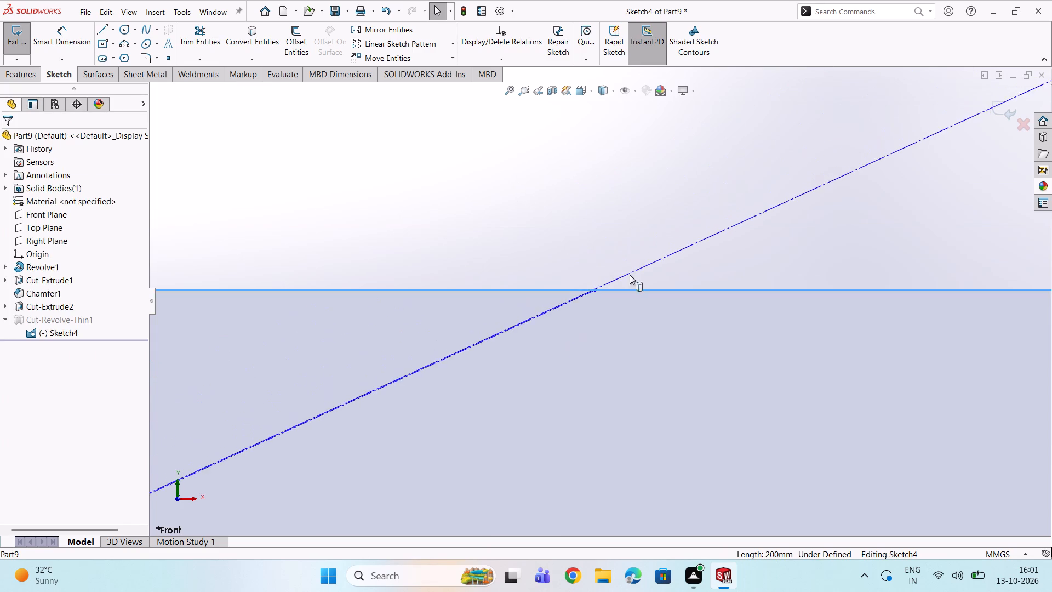
scroll(651, 274, up, 9)
click(725, 239)
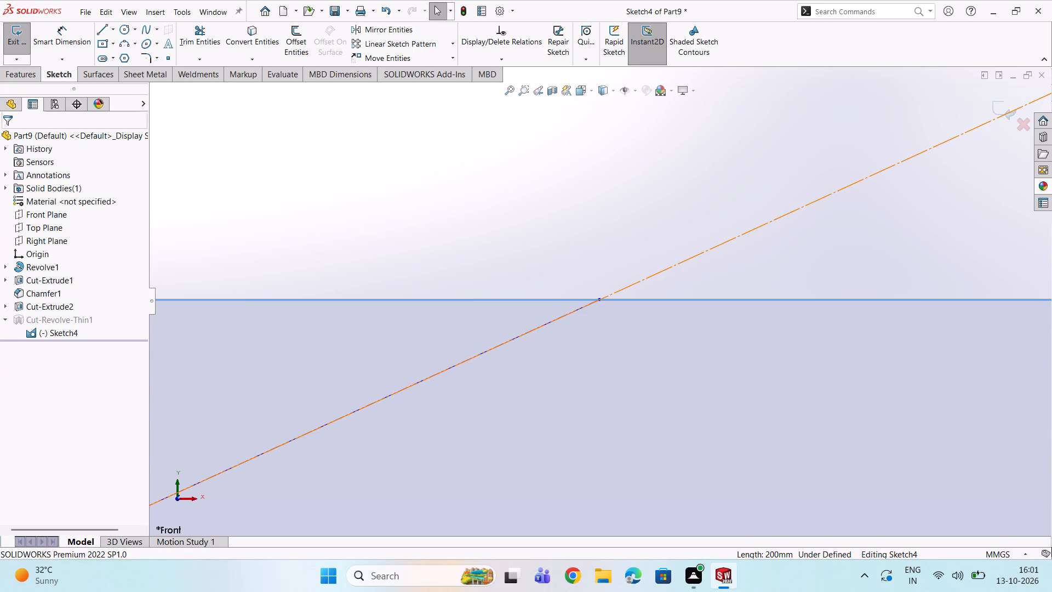
right_click(725, 239)
click(751, 409)
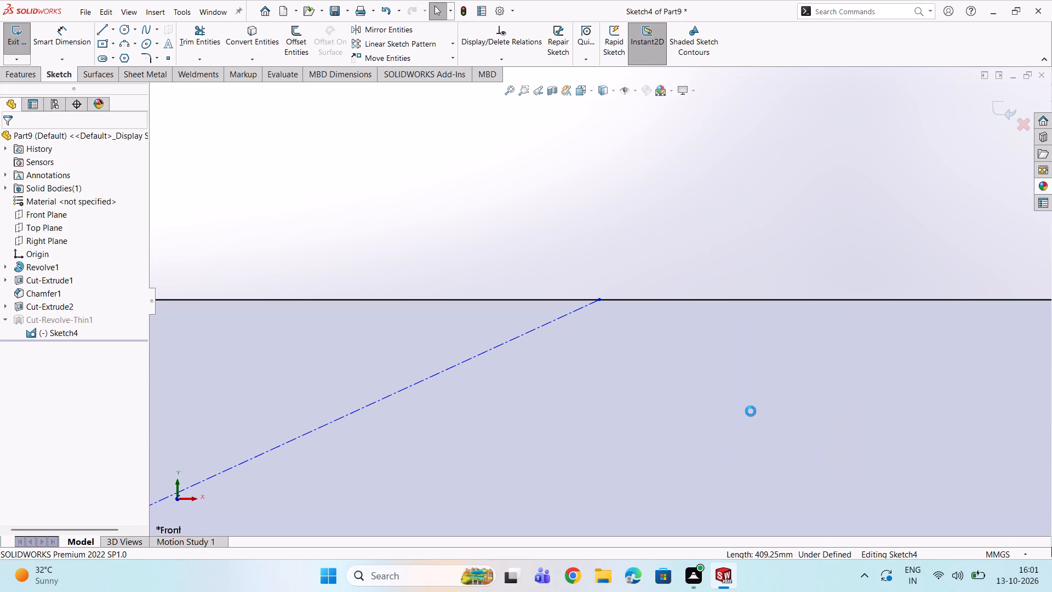
Extend the remaining inclined construction line to the short perpendicular end line and exit the sketch.
scroll(607, 360, up, 17)
scroll(530, 347, up, 6)
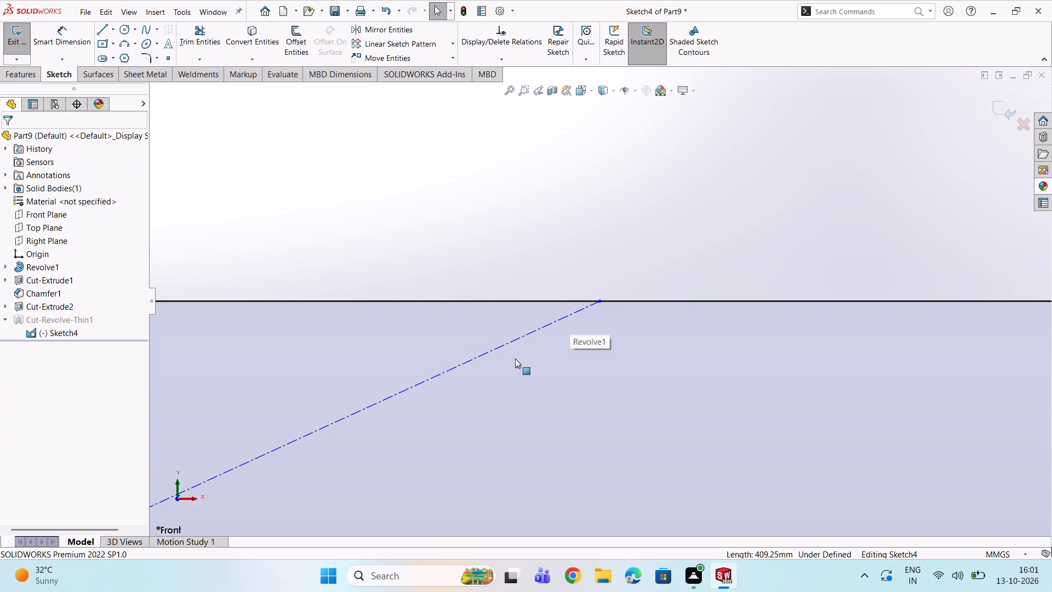
scroll(515, 358, up, 11)
scroll(364, 441, up, 5)
scroll(448, 400, up, 6)
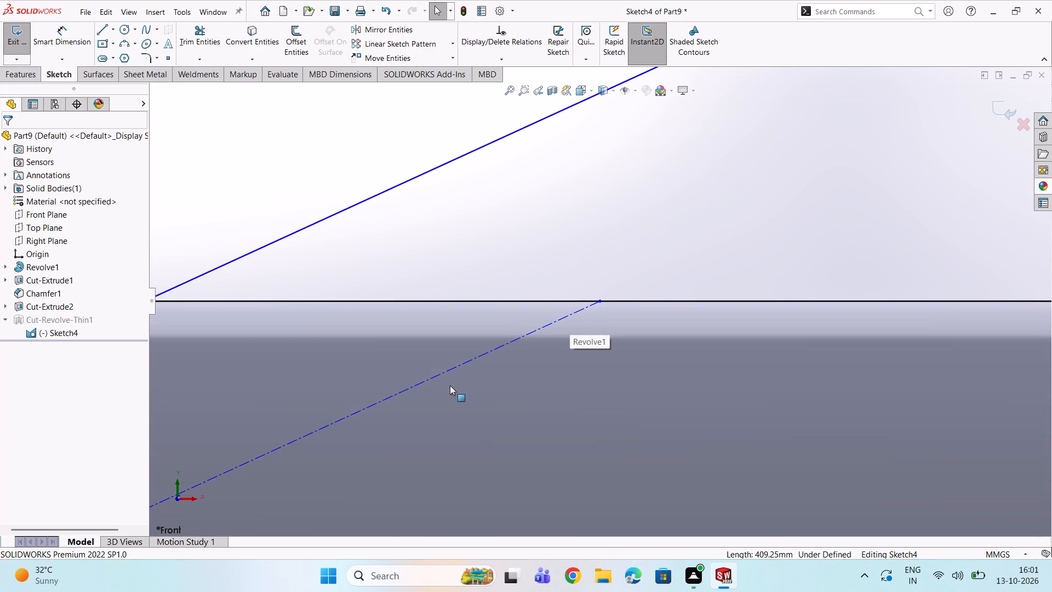
scroll(453, 389, up, 5)
scroll(521, 366, up, 4)
scroll(528, 355, down, 2)
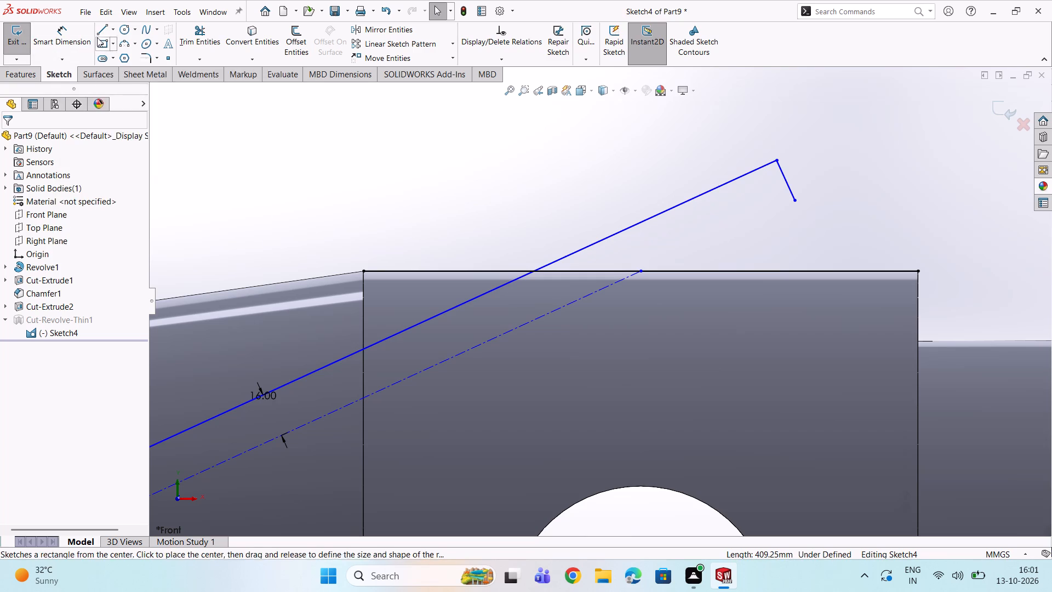
click(187, 60)
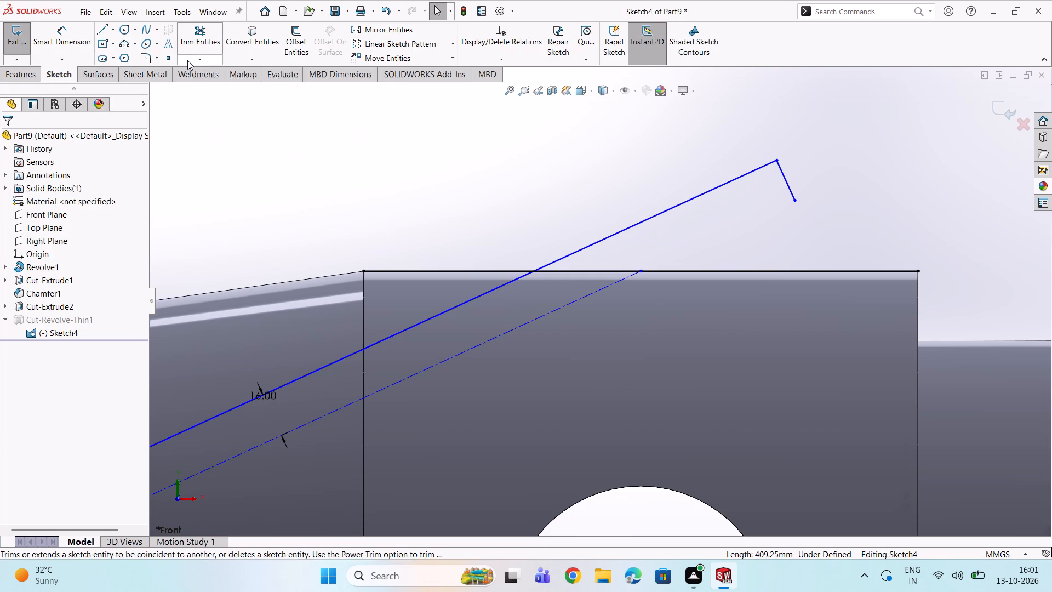
click(187, 84)
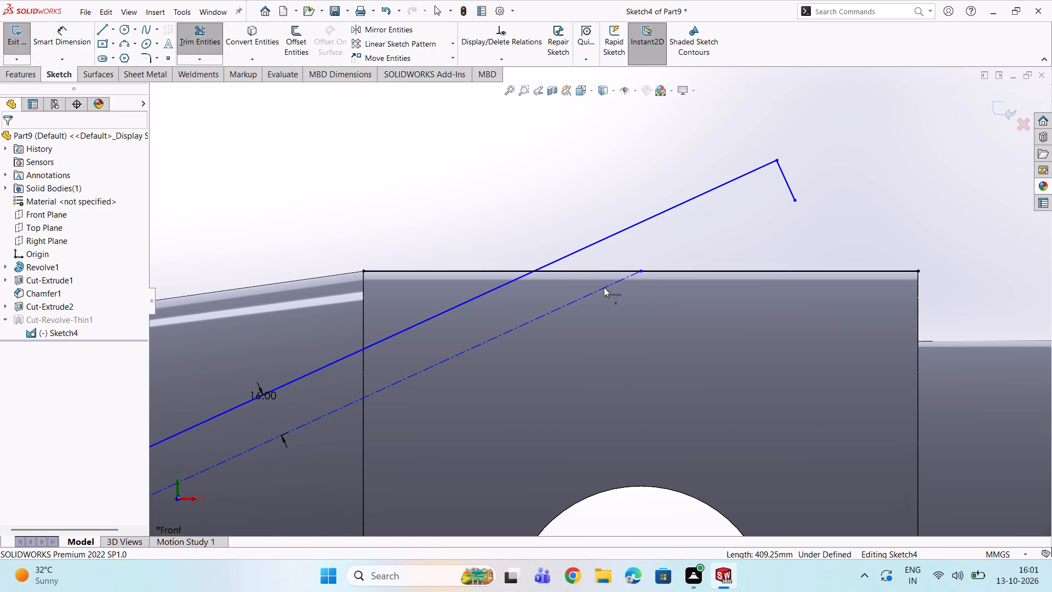
double_click(605, 287)
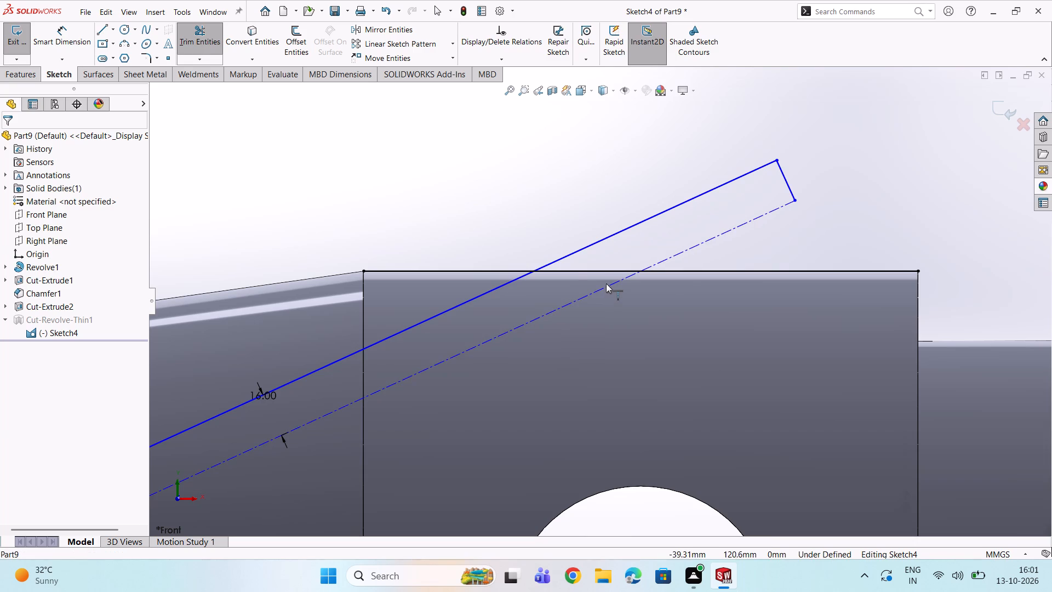
click(14, 33)
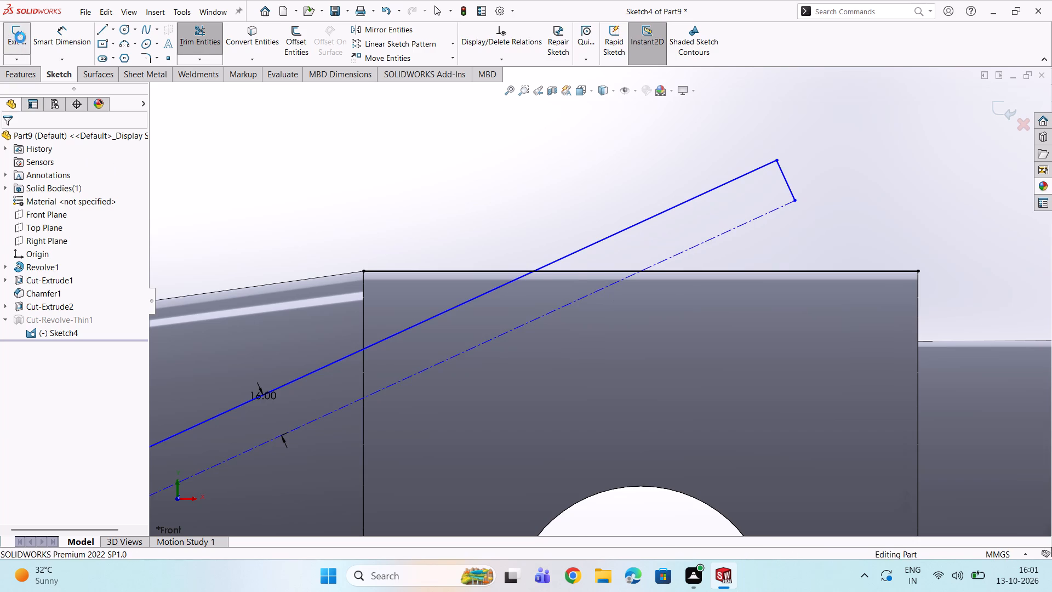
Open the thin revolved cut feature for editing.
scroll(621, 271, down, 2)
middle_drag(620, 273, 621, 358)
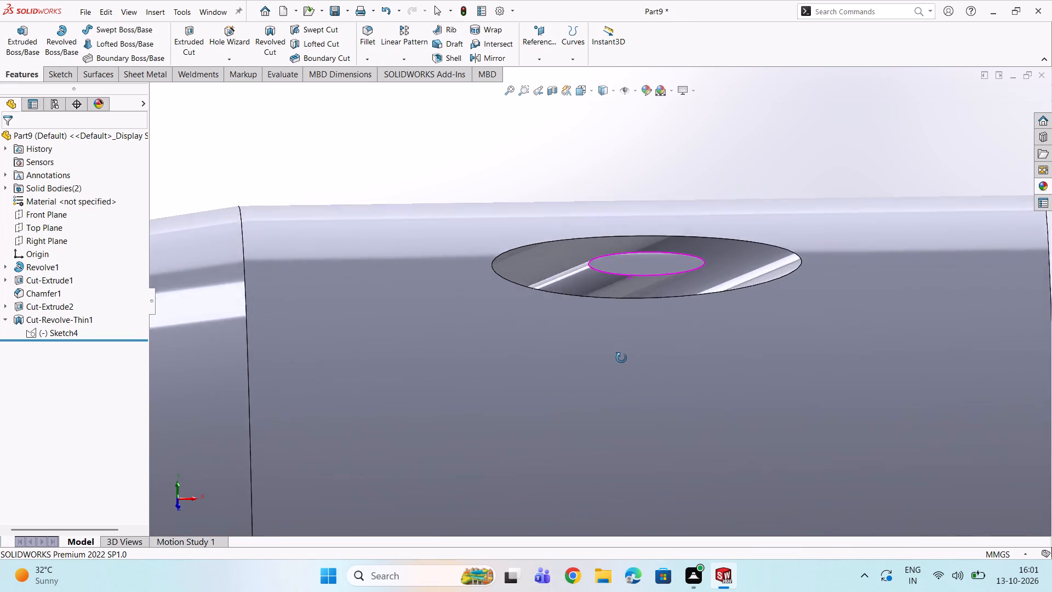
middle_drag(621, 358, 611, 314)
scroll(611, 318, up, 4)
scroll(512, 332, up, 4)
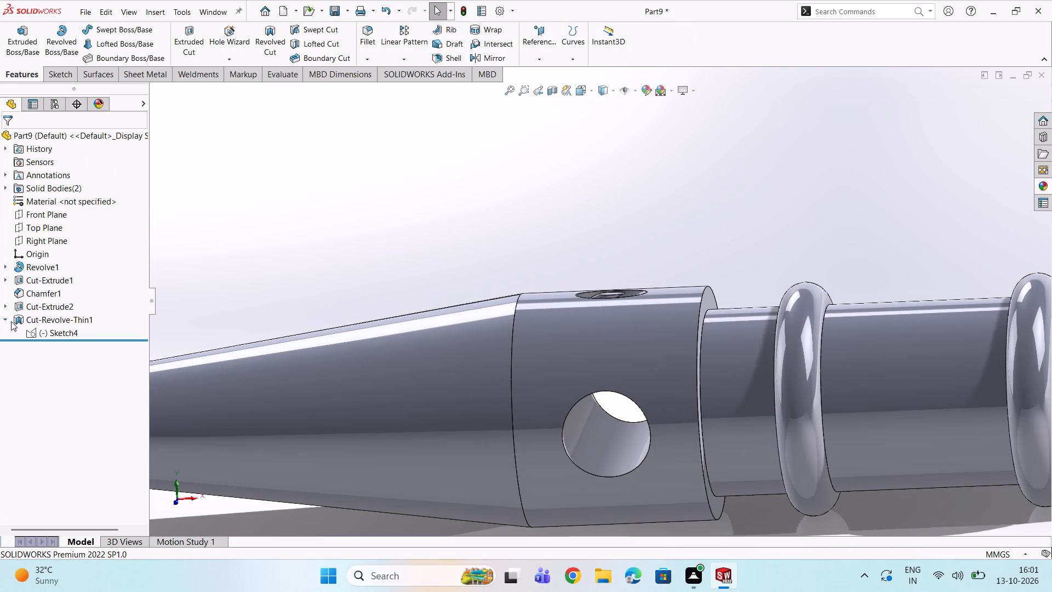
double_click(14, 320)
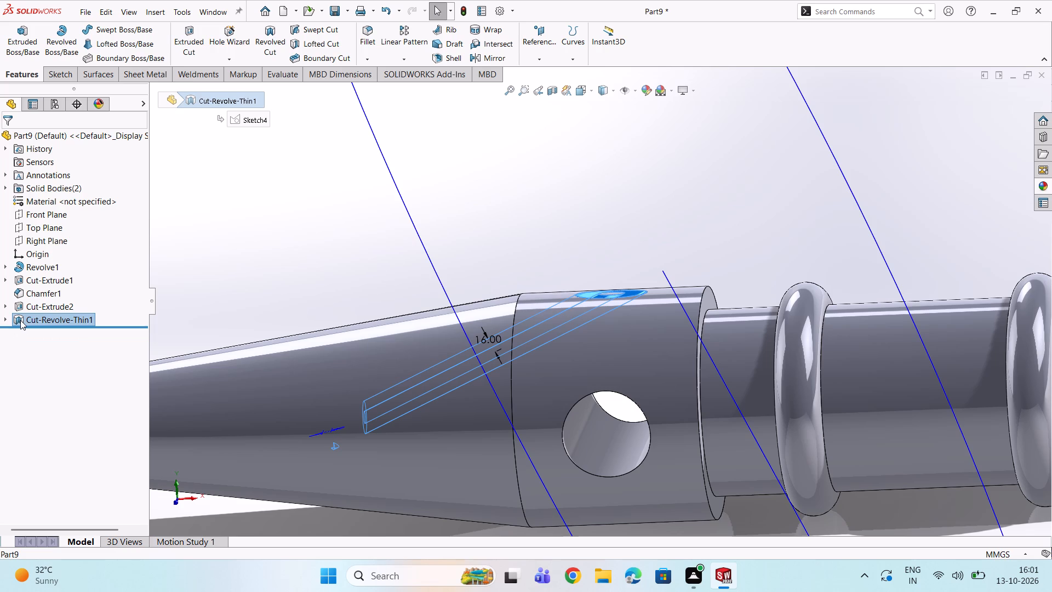
click(19, 318)
double_click(29, 286)
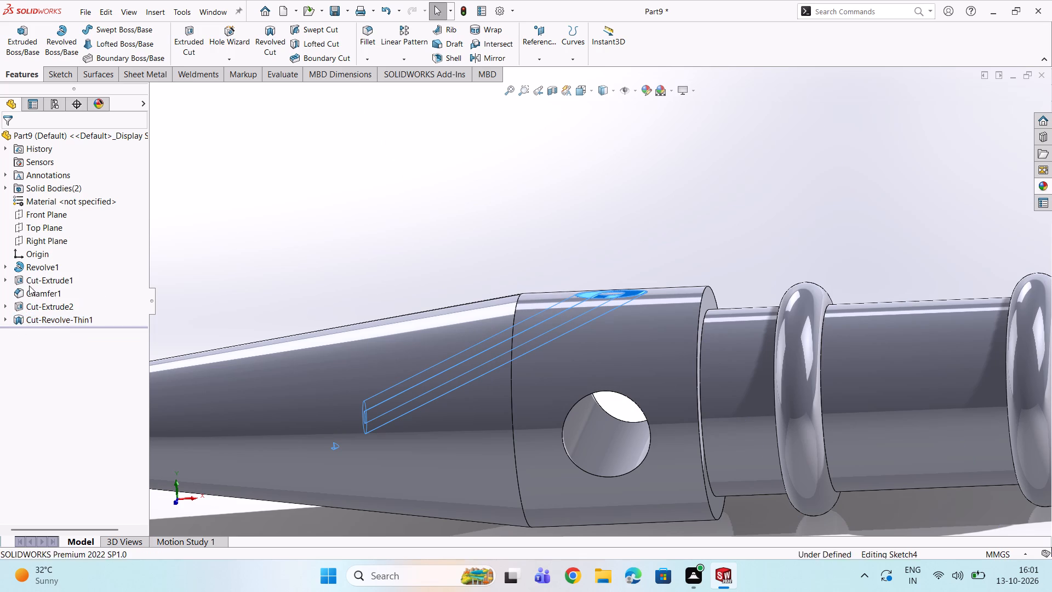
Examine the revolved cut preview close up around the profile's inner end and the axis of revolution.
scroll(431, 382, down, 4)
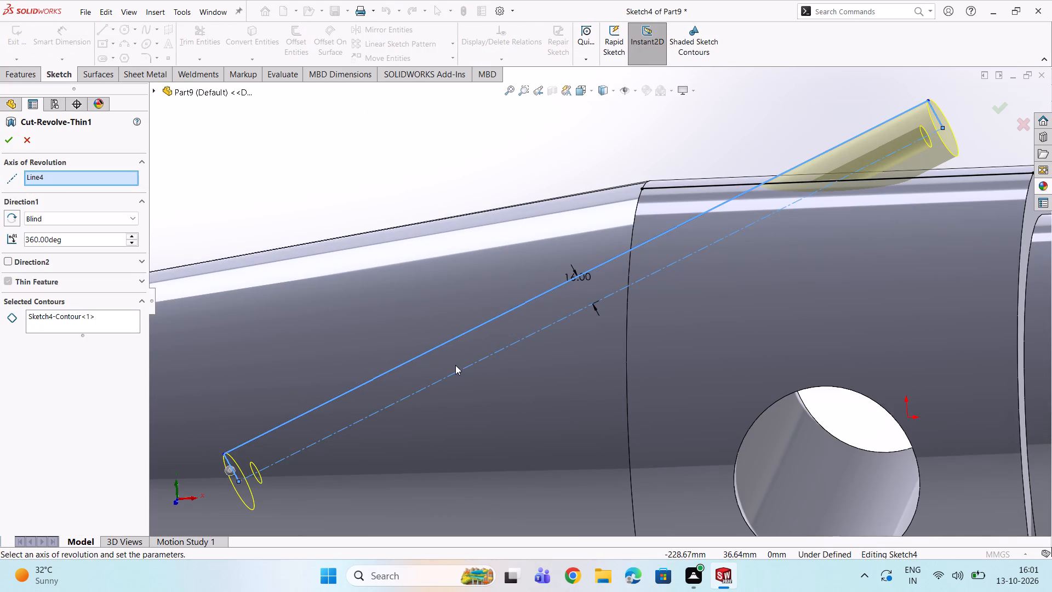
middle_drag(455, 365, 409, 445)
scroll(410, 442, down, 2)
scroll(480, 358, down, 3)
scroll(550, 204, down, 1)
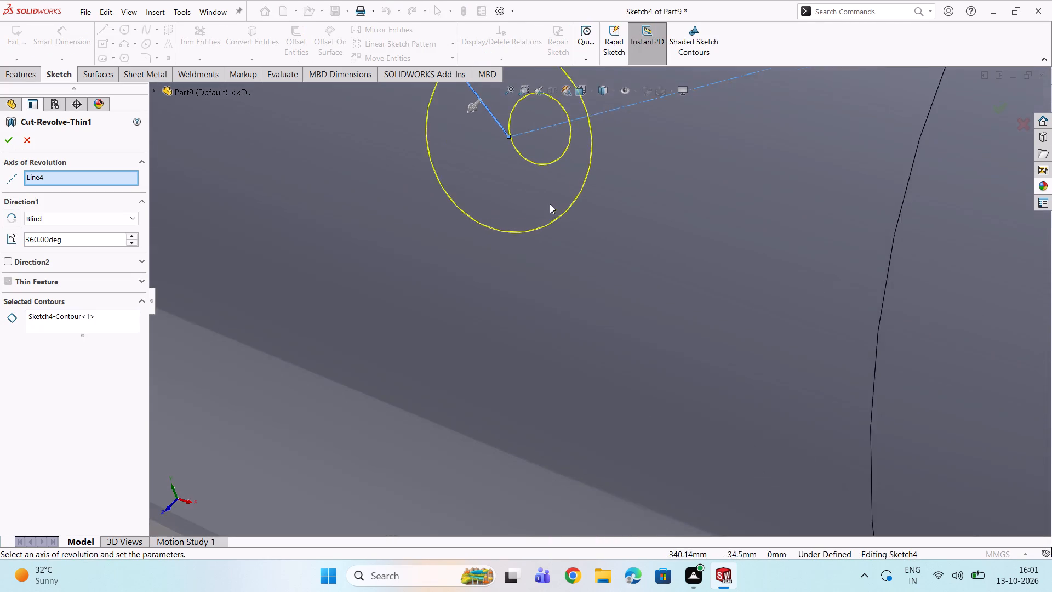
scroll(550, 204, down, 2)
scroll(484, 137, down, 2)
scroll(544, 122, down, 9)
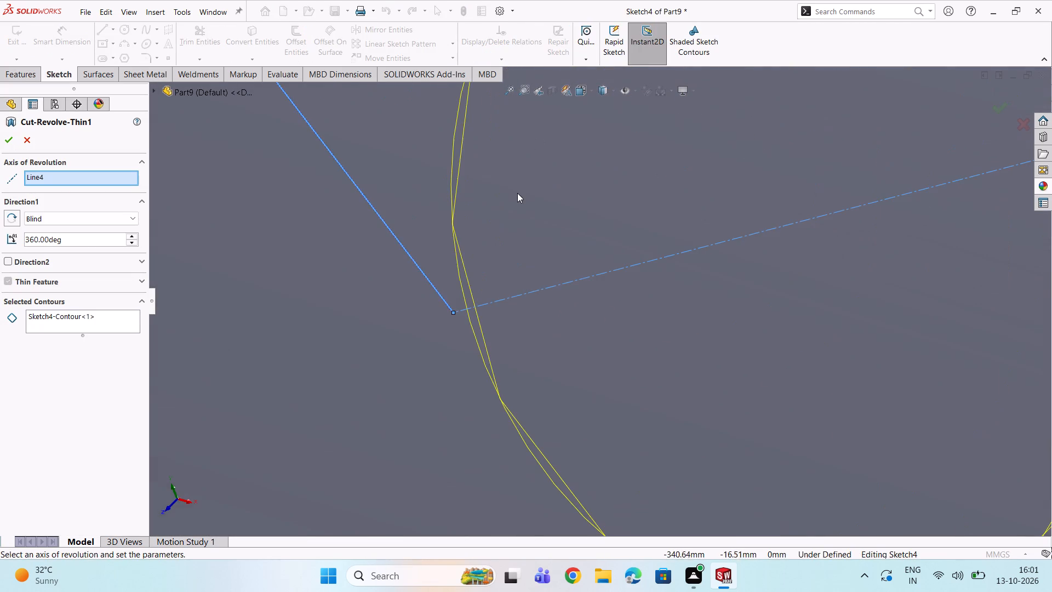
middle_drag(517, 193, 506, 170)
scroll(490, 212, up, 8)
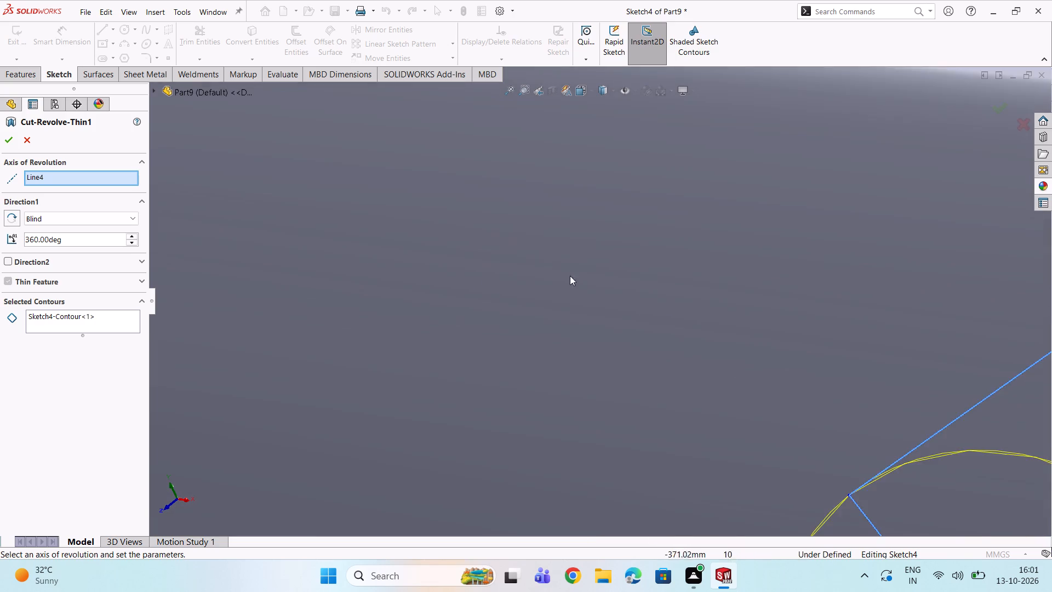
scroll(642, 313, up, 3)
scroll(738, 352, up, 3)
Clear the cut's axis of revolution and reselect the inclined construction line as the axis.
click(77, 179)
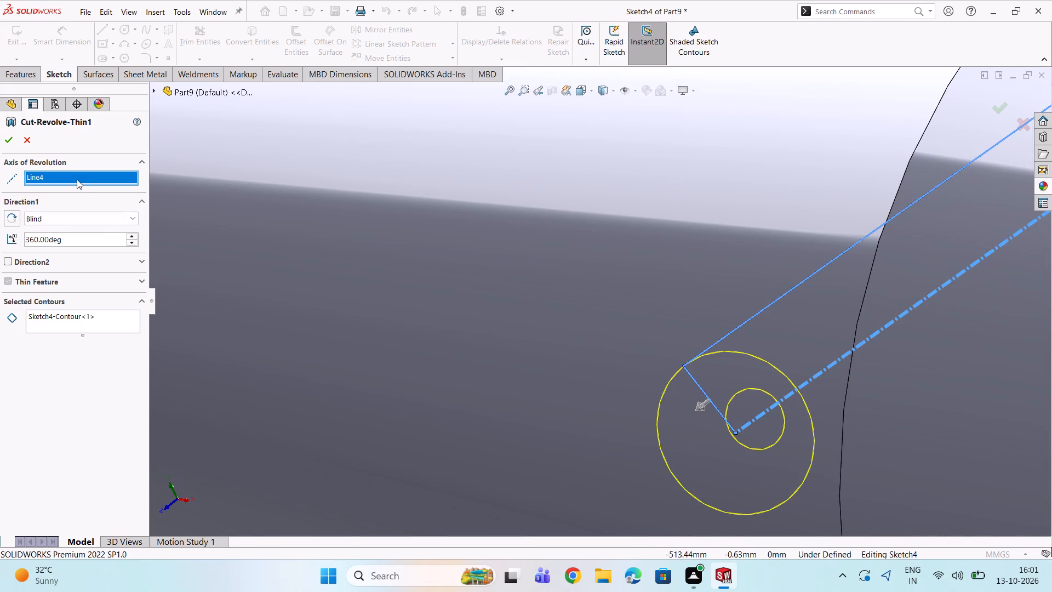
right_click(77, 179)
click(101, 199)
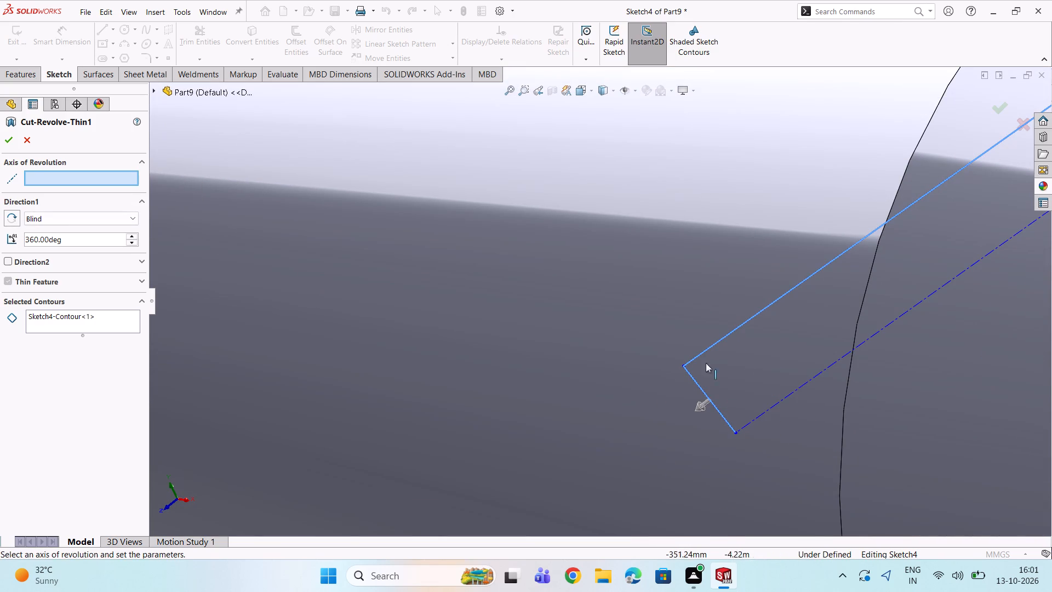
click(797, 387)
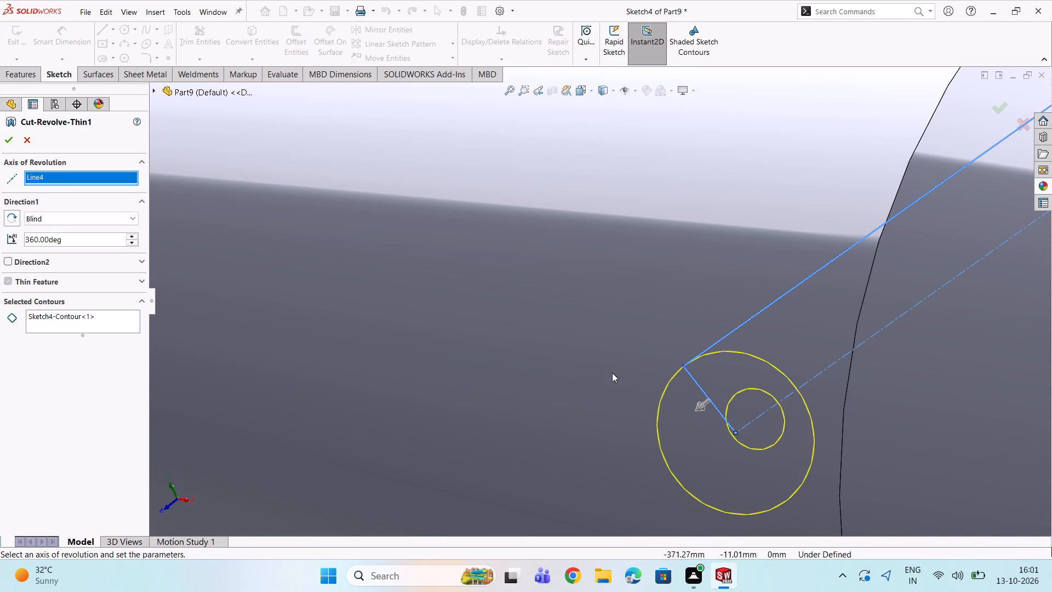
Examine the revolved cut preview close up at both ends of the inclined profile.
scroll(370, 345, up, 4)
scroll(727, 336, up, 5)
scroll(746, 243, down, 1)
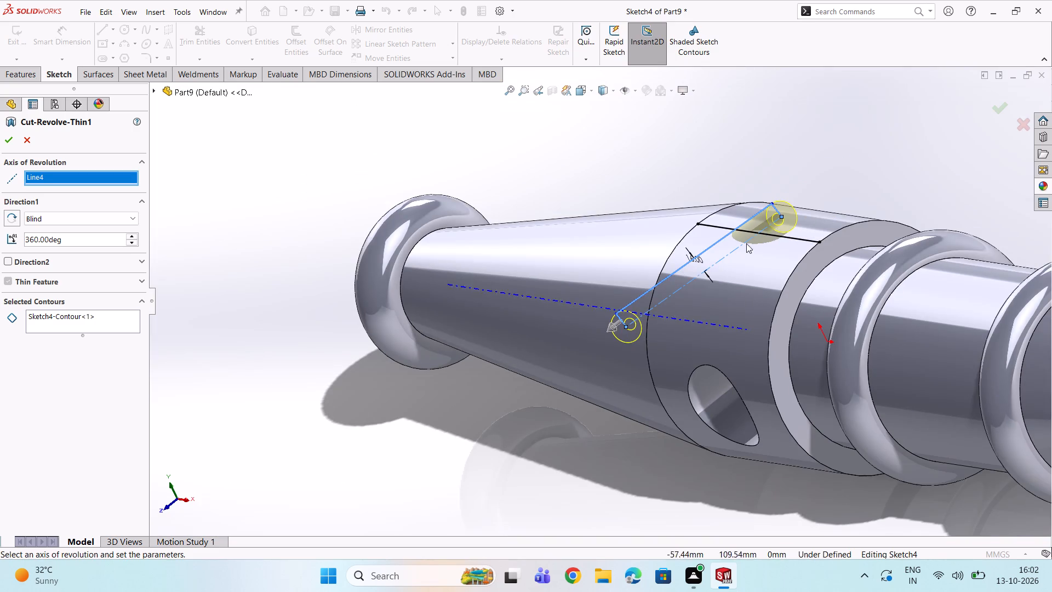
scroll(746, 243, down, 5)
middle_drag(730, 201, 711, 252)
scroll(711, 252, down, 5)
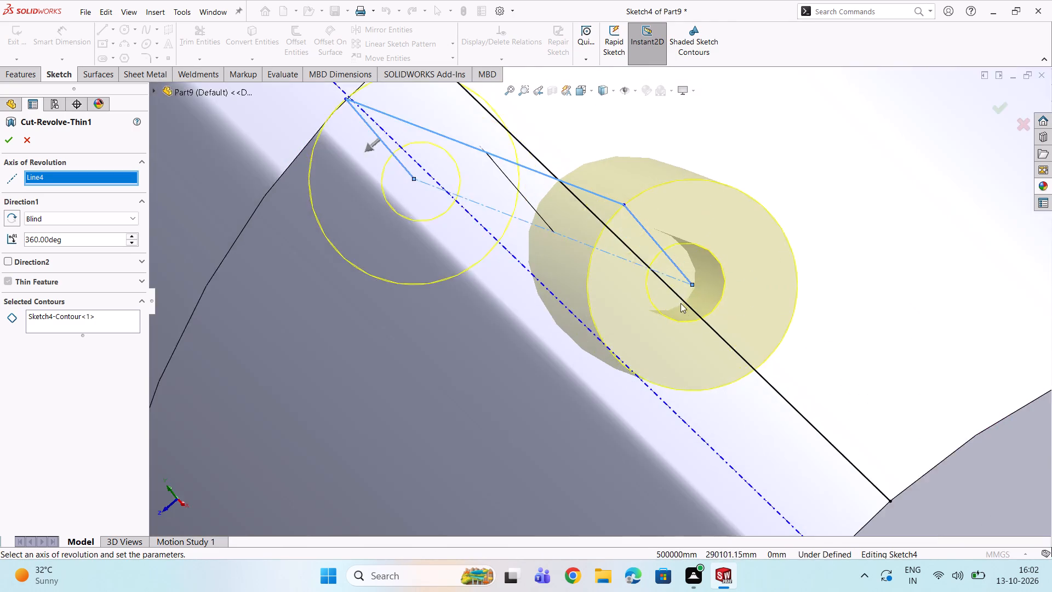
scroll(681, 303, down, 9)
middle_drag(570, 303, 567, 298)
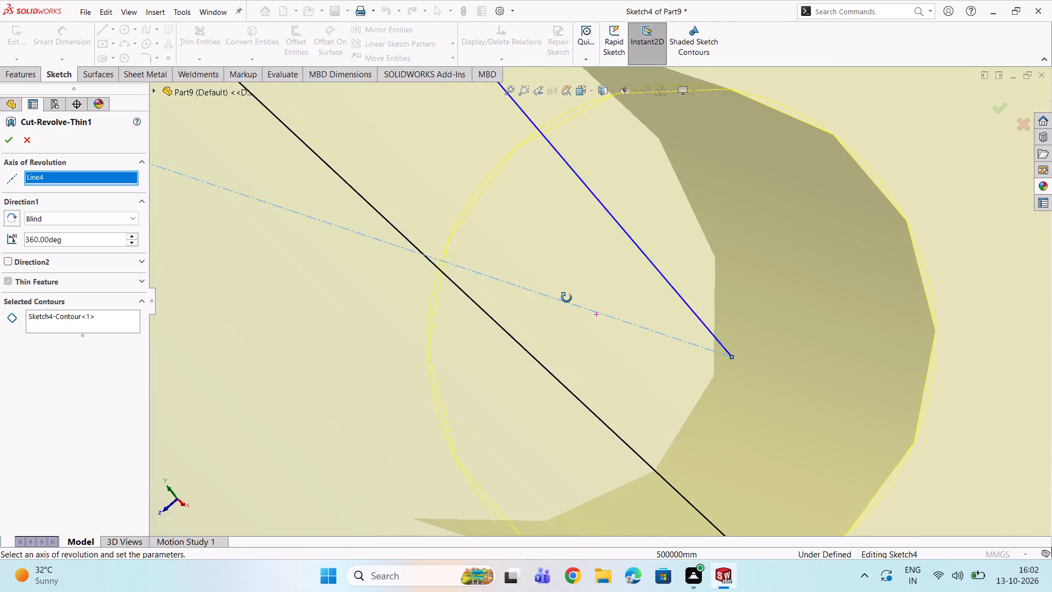
middle_drag(567, 298, 562, 283)
scroll(562, 282, up, 12)
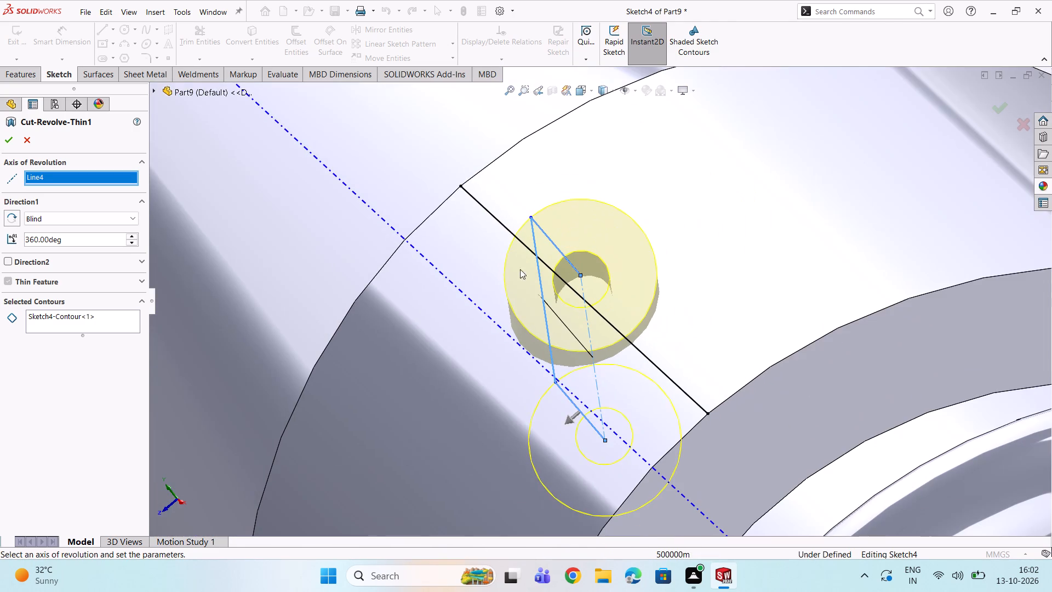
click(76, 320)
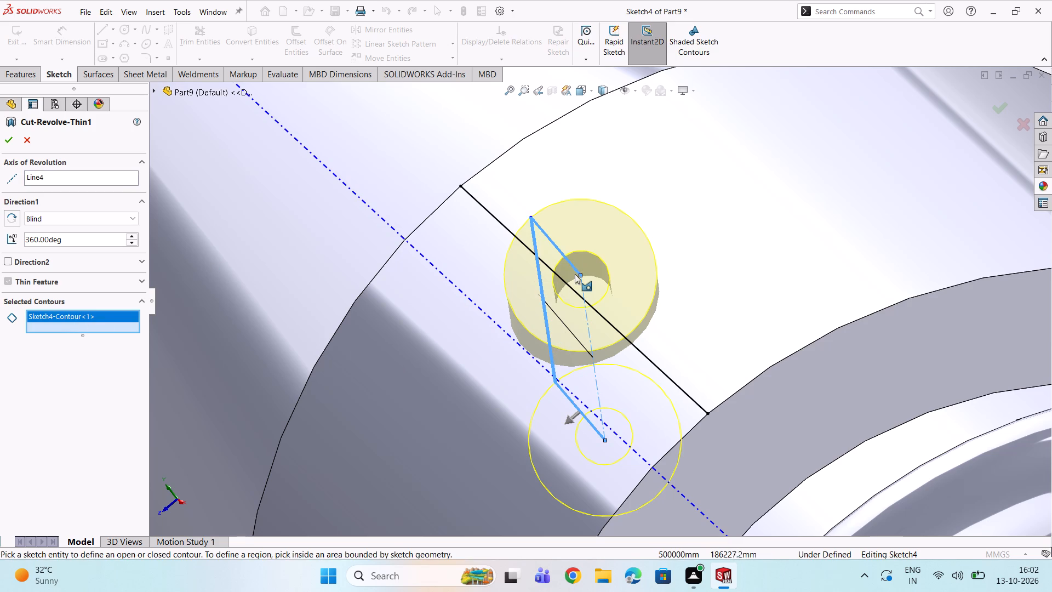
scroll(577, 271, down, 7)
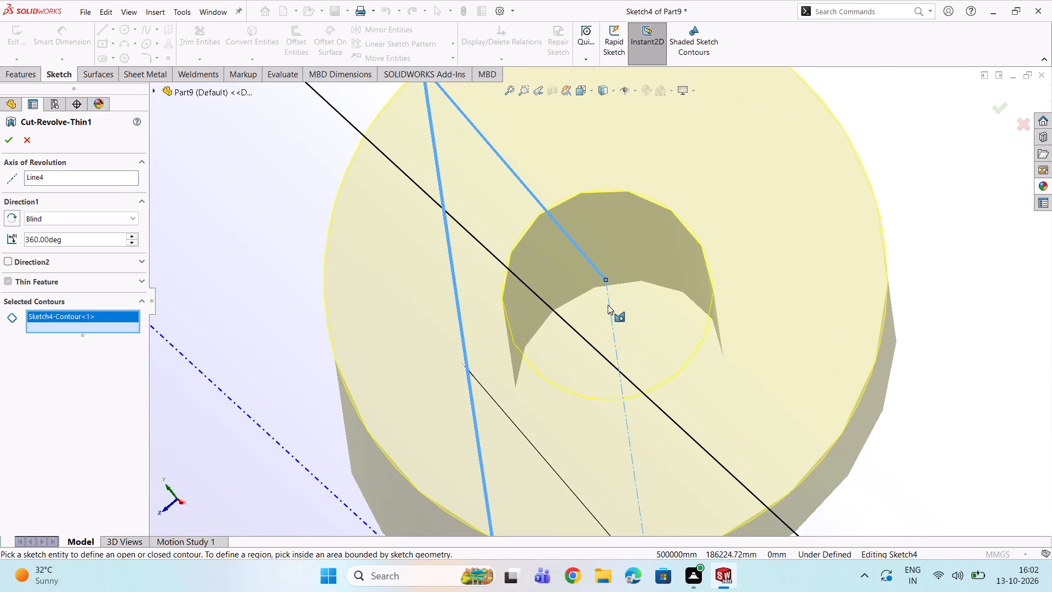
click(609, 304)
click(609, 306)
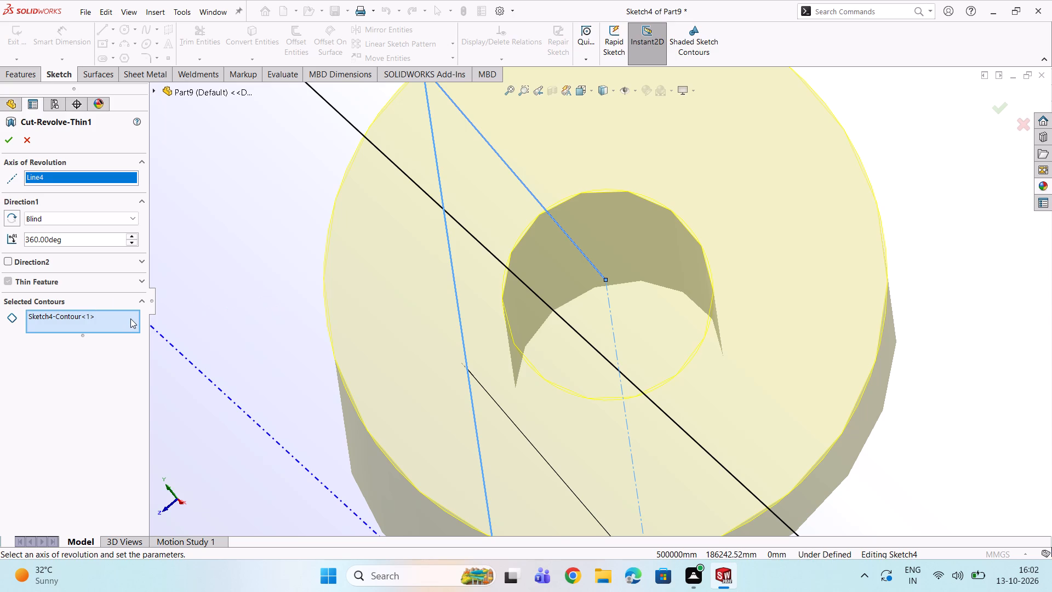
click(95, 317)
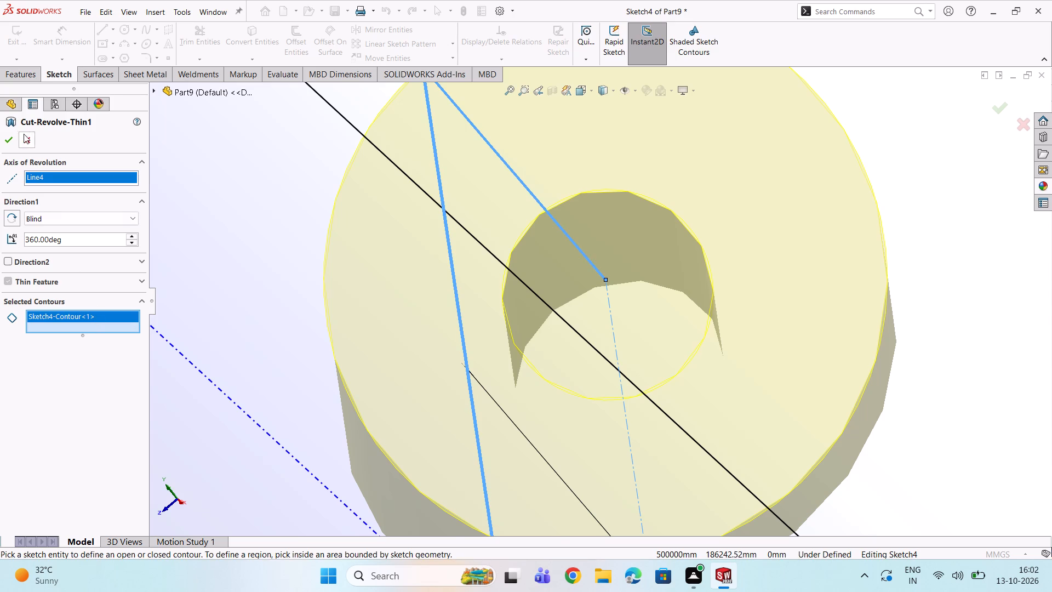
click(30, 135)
Examine the inclined cut's opening on the cylindrical section from several angles.
scroll(270, 249, up, 4)
scroll(528, 301, up, 3)
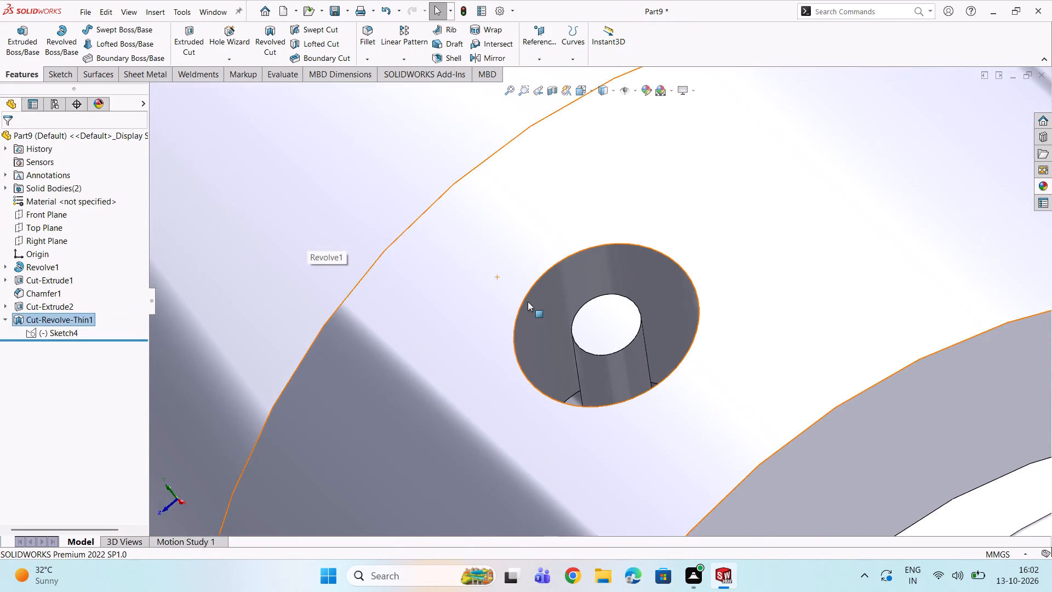
scroll(556, 310, up, 2)
scroll(563, 348, down, 2)
middle_drag(574, 355, 588, 370)
scroll(598, 409, down, 1)
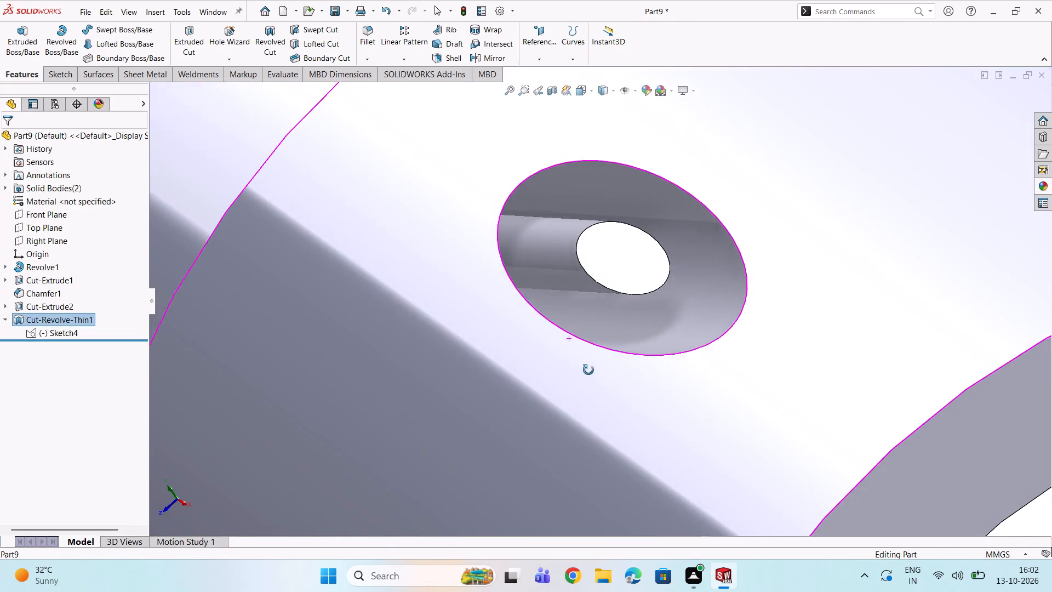
middle_drag(588, 370, 624, 322)
scroll(619, 327, up, 2)
scroll(565, 328, up, 4)
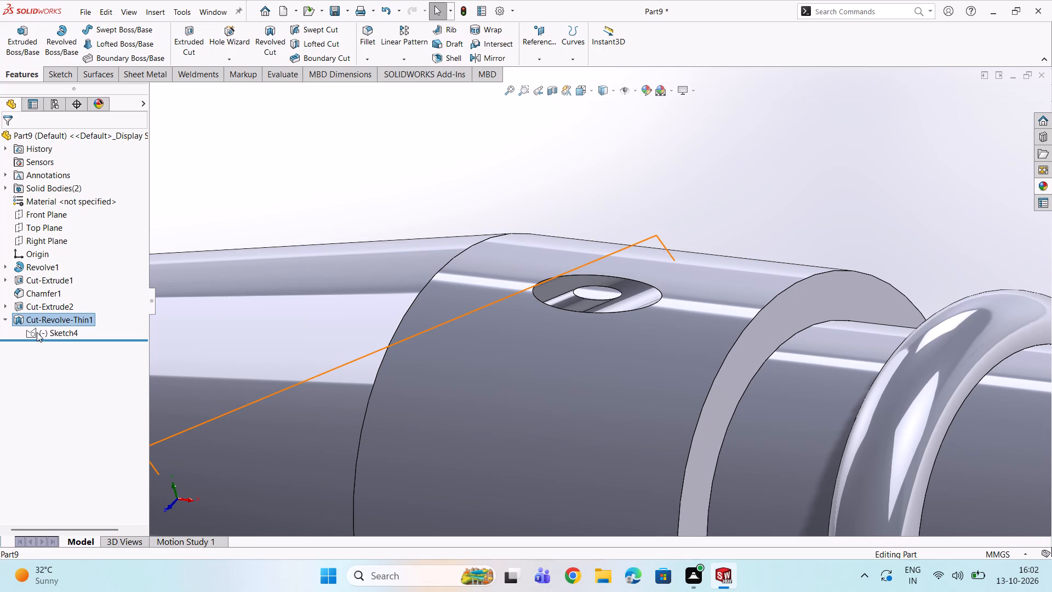
Open the thin revolved cut's sketch for editing and delete the inclined construction line.
click(37, 332)
double_click(47, 303)
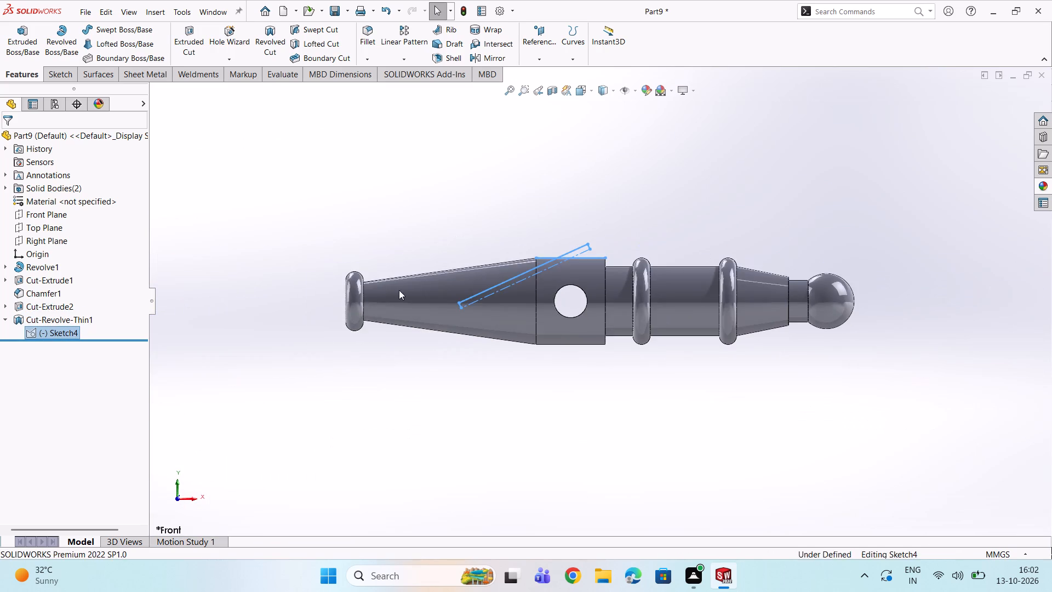
scroll(655, 275, down, 5)
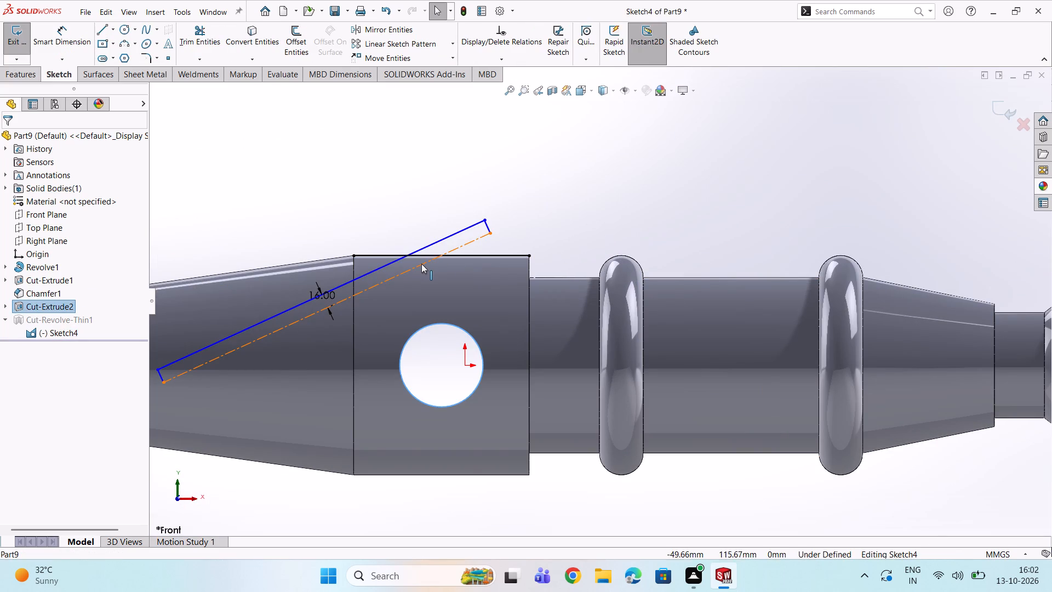
double_click(421, 264)
key(Delete)
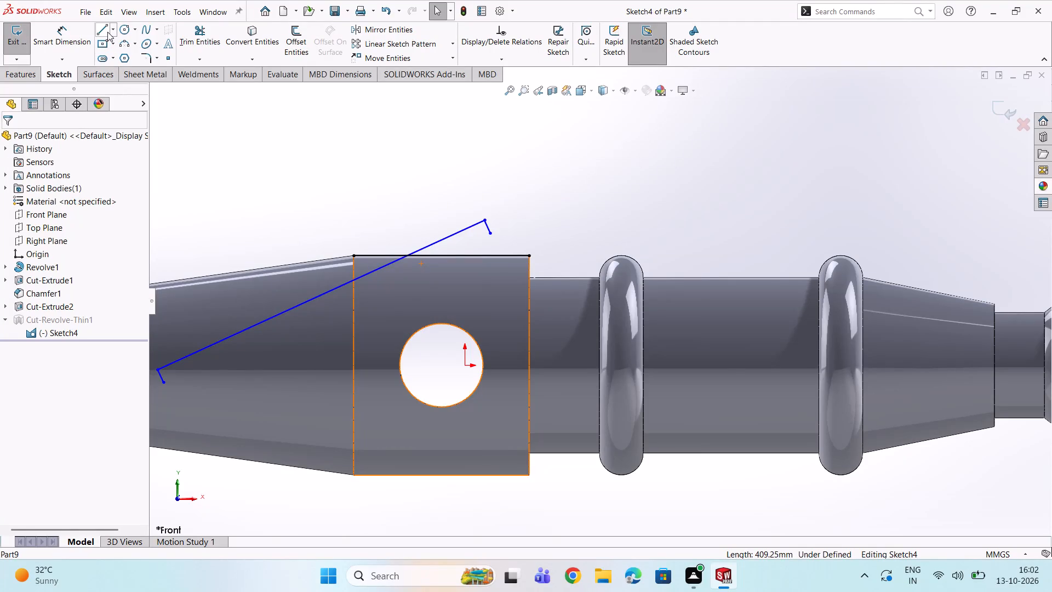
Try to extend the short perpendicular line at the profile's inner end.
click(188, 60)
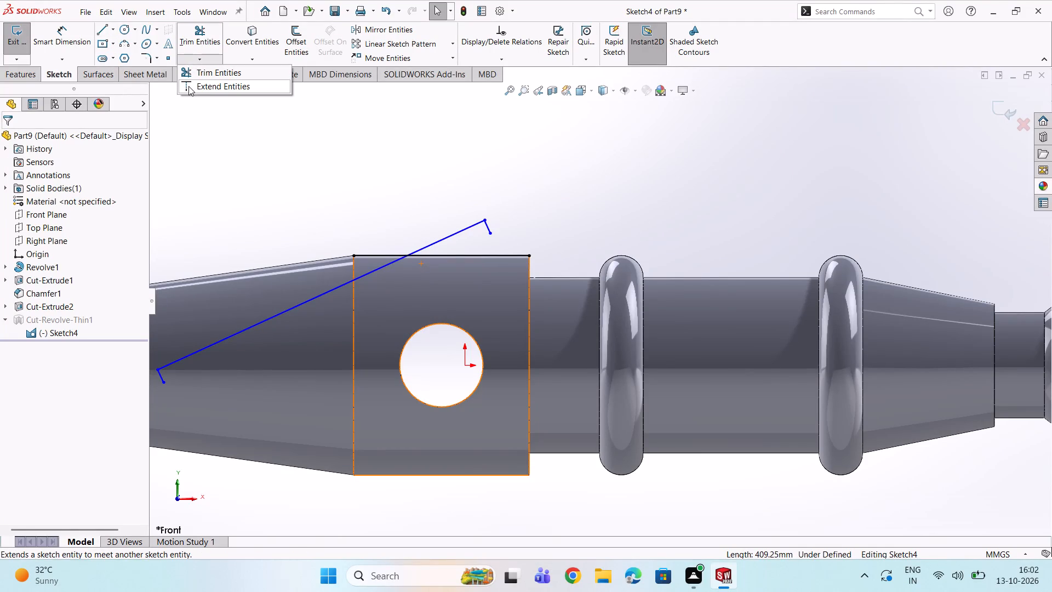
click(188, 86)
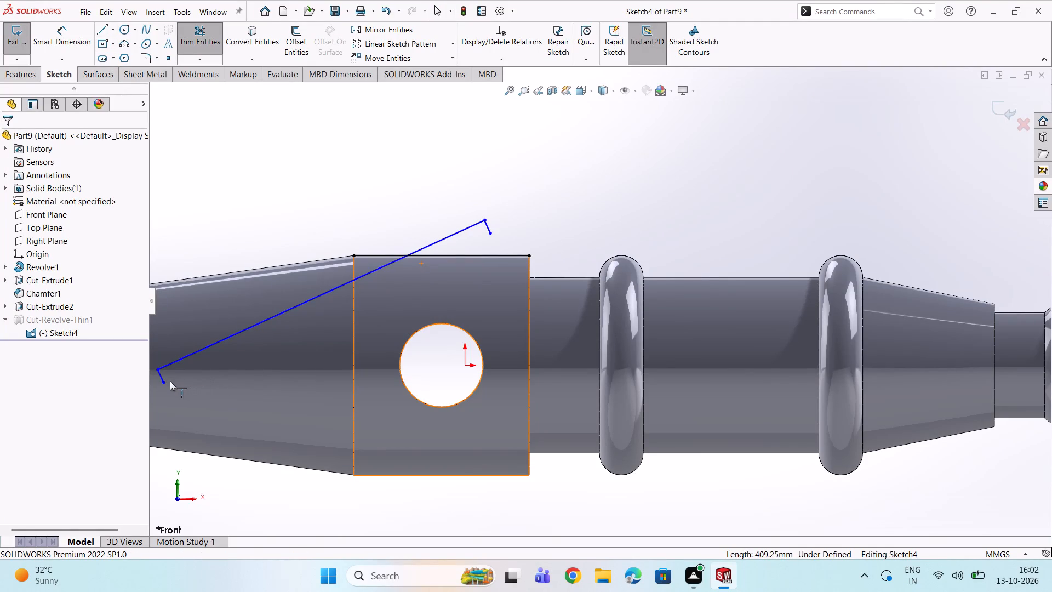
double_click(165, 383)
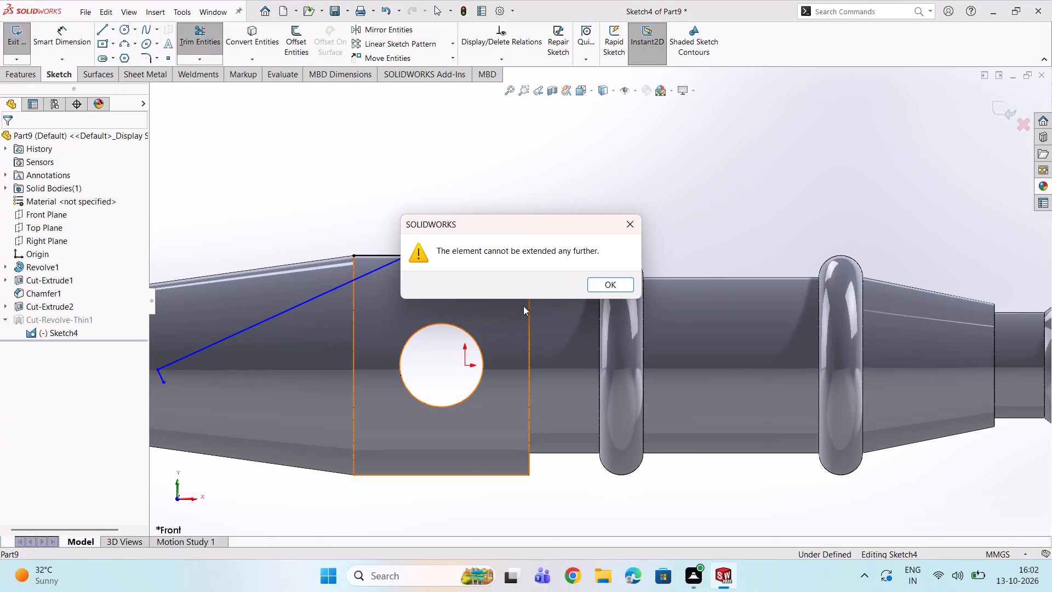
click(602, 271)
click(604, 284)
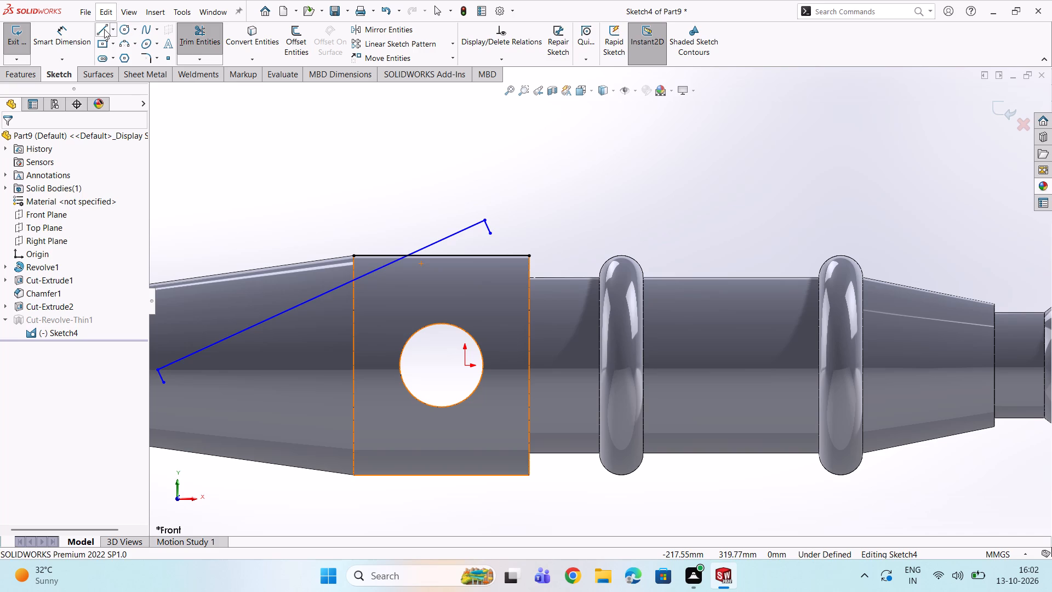
Close the inclined profile with a line about 409 mm long joining the free ends of the two short end lines.
double_click(104, 29)
scroll(333, 291, down, 1)
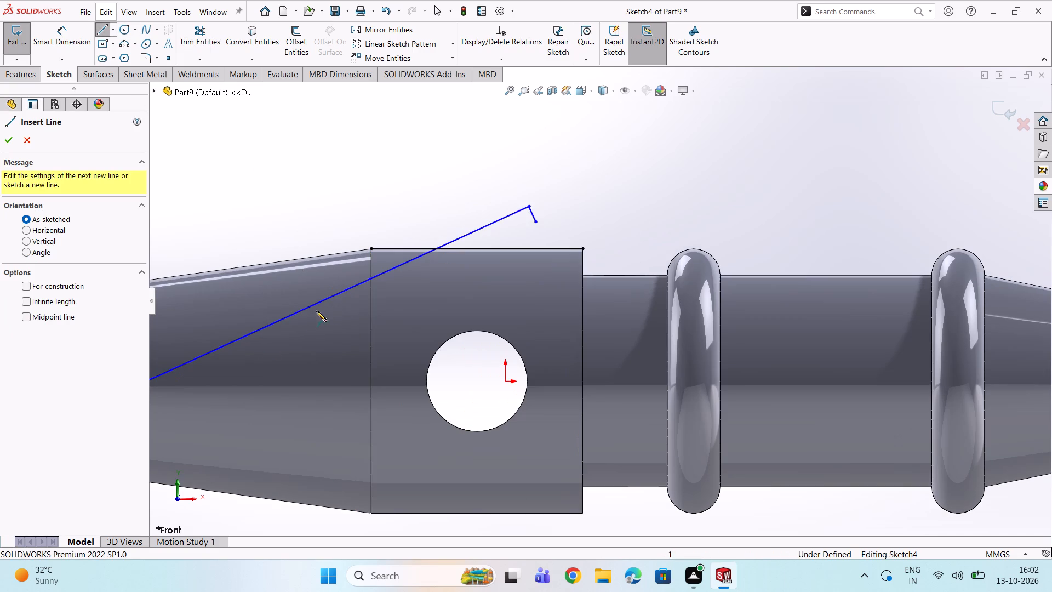
scroll(293, 341, up, 3)
scroll(355, 345, down, 2)
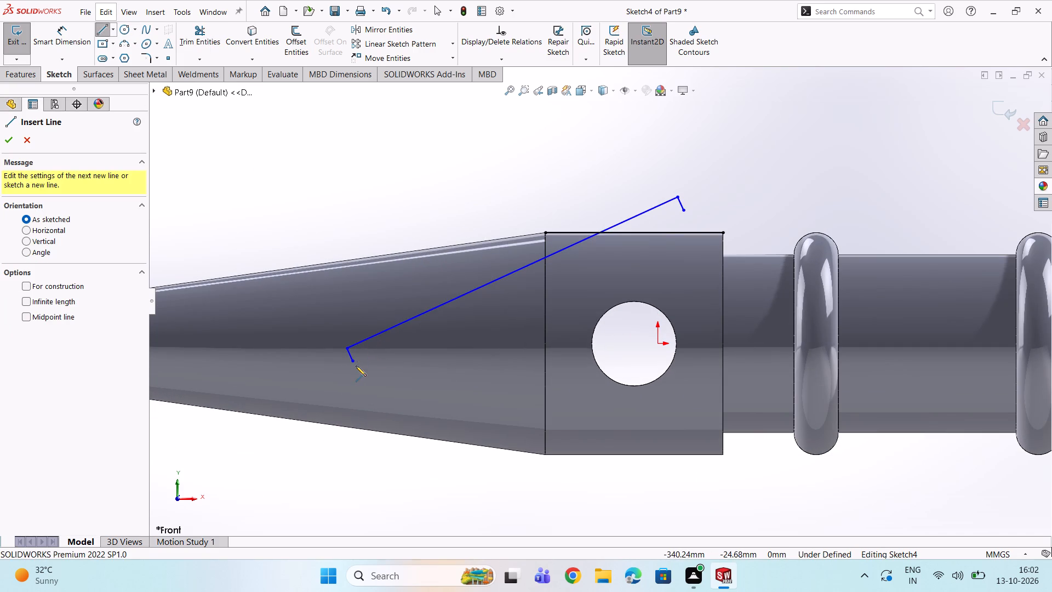
click(351, 361)
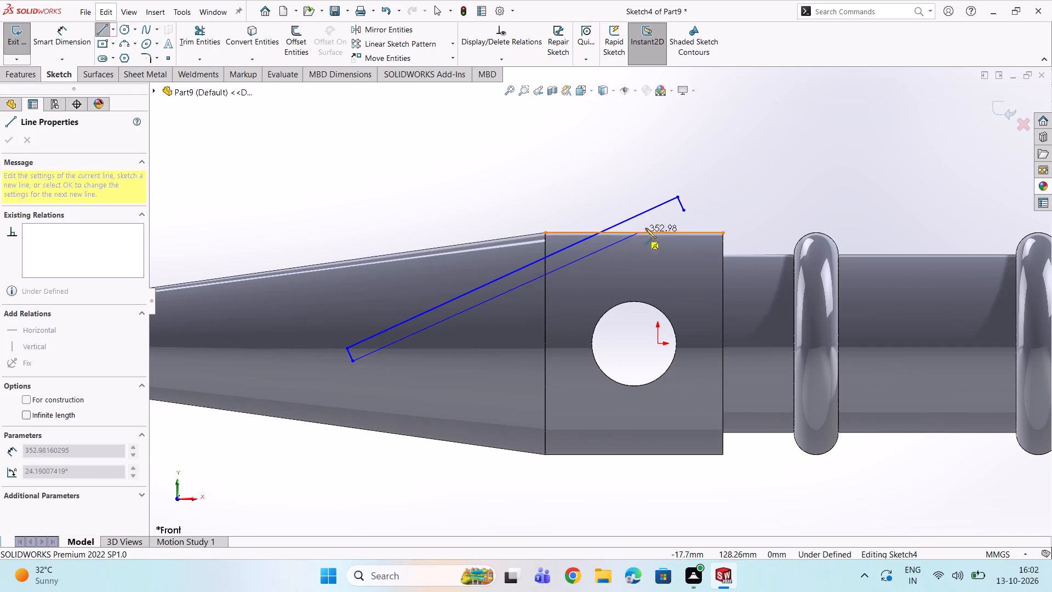
double_click(682, 211)
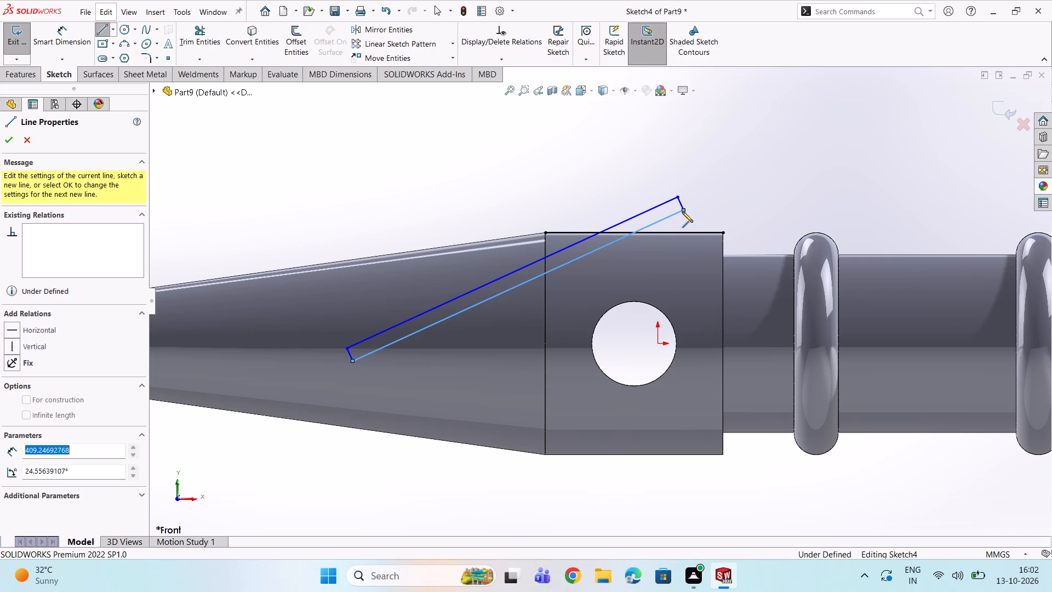
key(Escape)
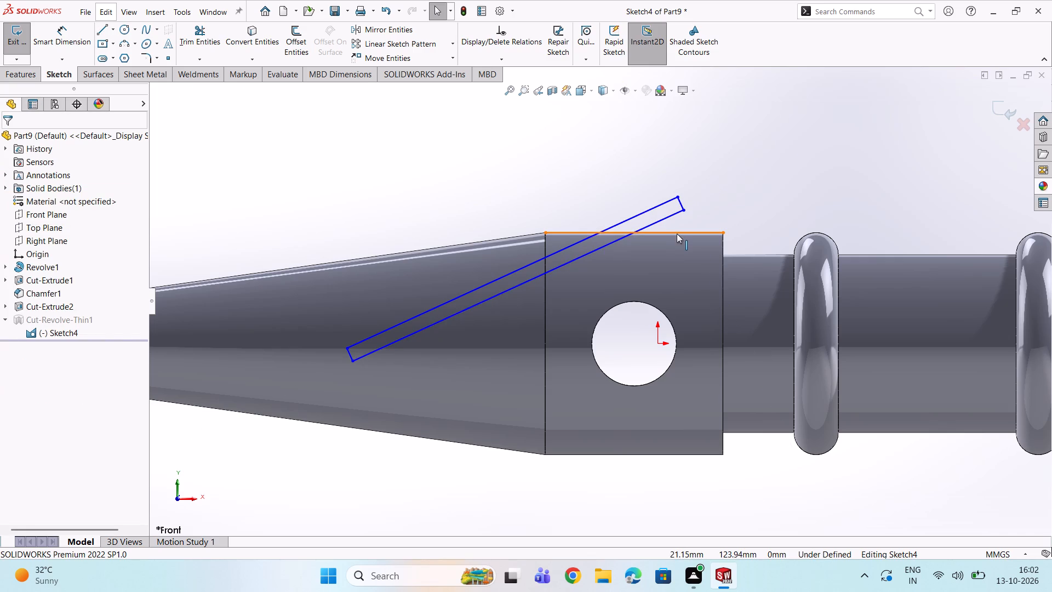
Delete the horizontal sketch line along the upper edge of the cylindrical section with the cross hole.
click(677, 234)
key(Delete)
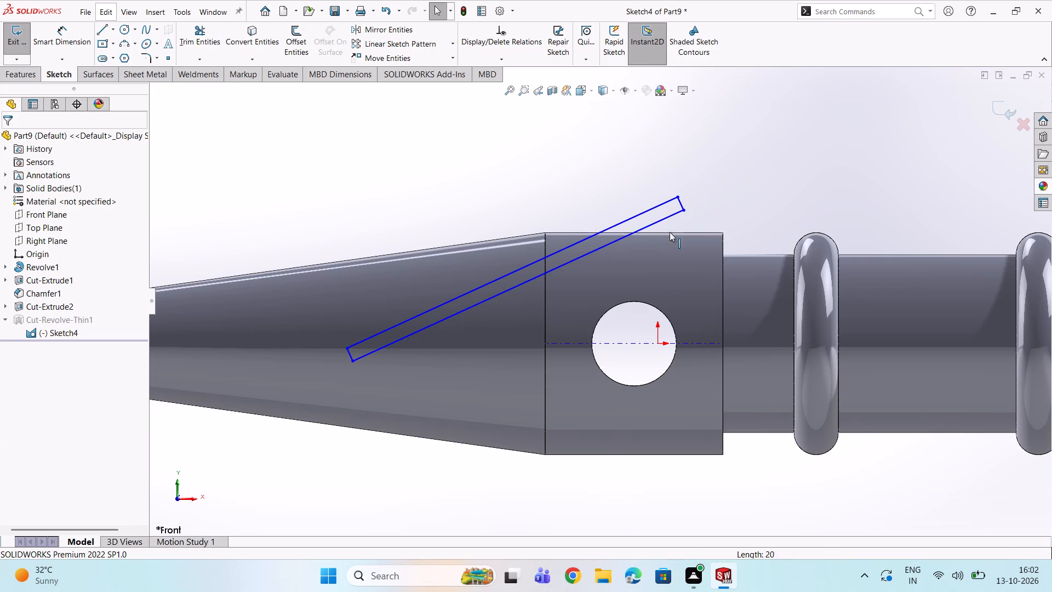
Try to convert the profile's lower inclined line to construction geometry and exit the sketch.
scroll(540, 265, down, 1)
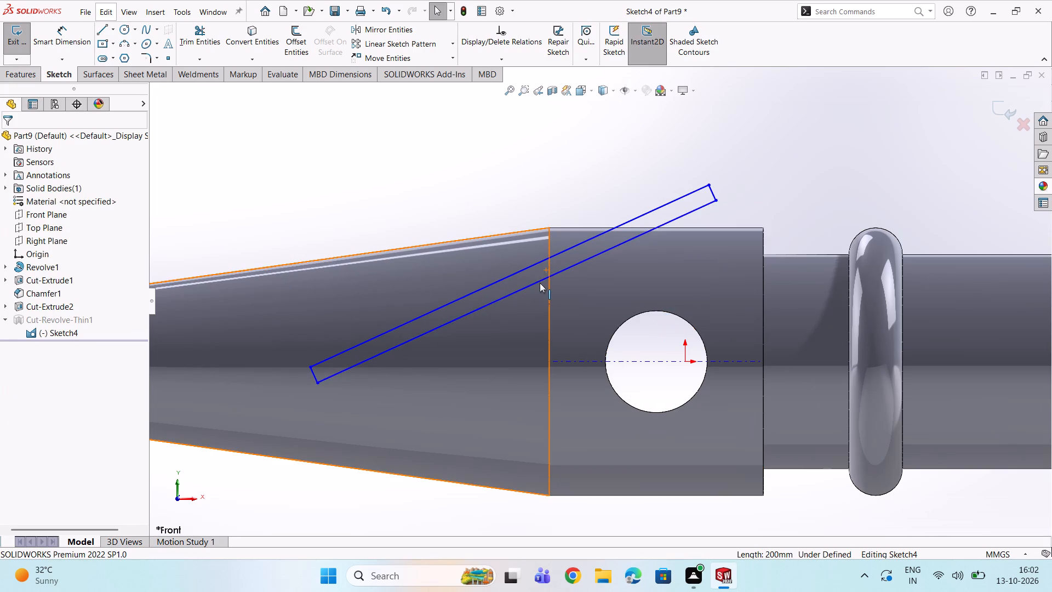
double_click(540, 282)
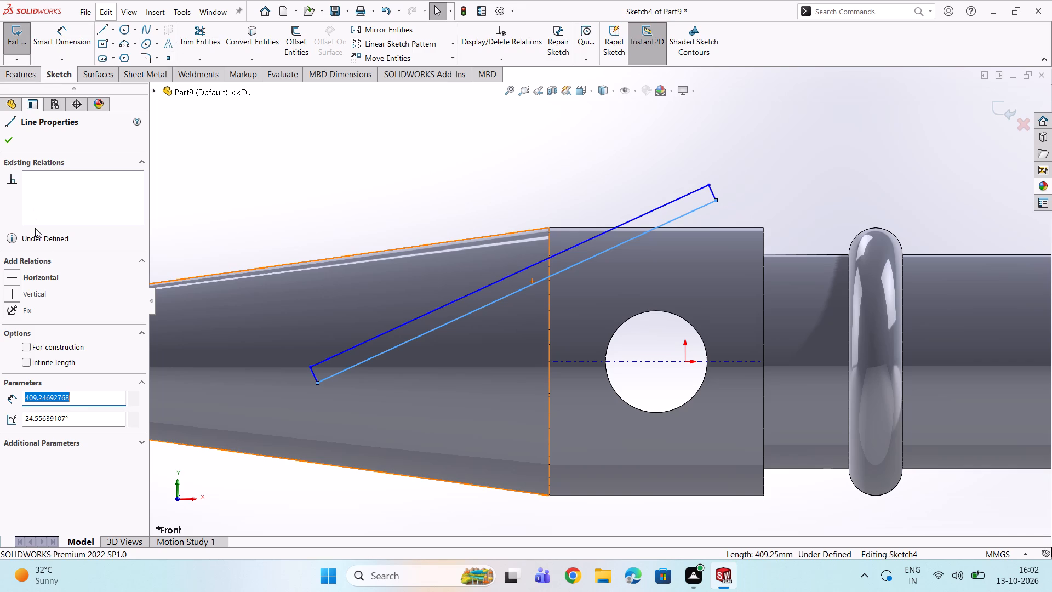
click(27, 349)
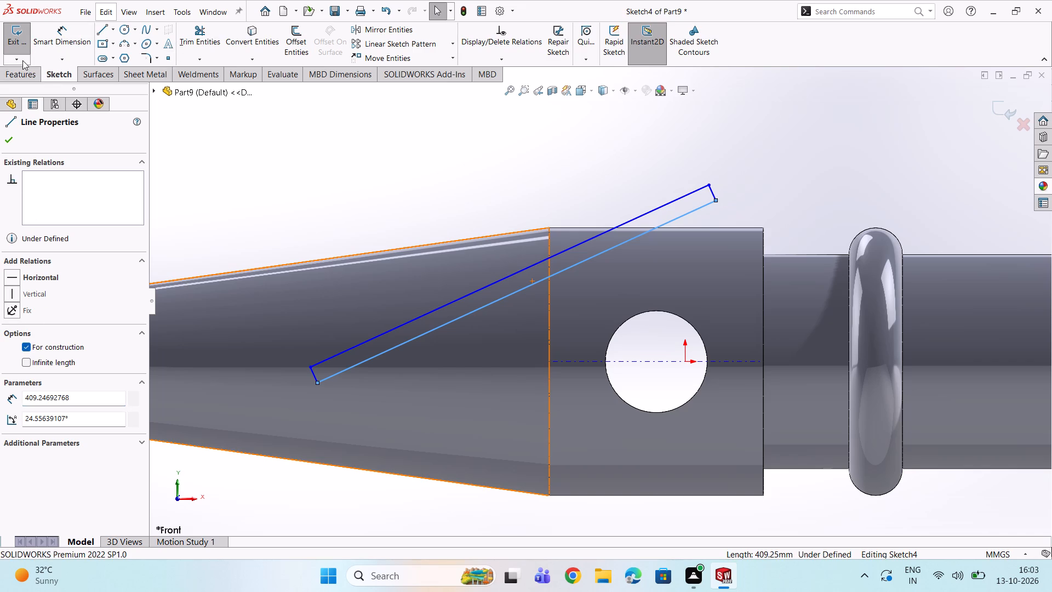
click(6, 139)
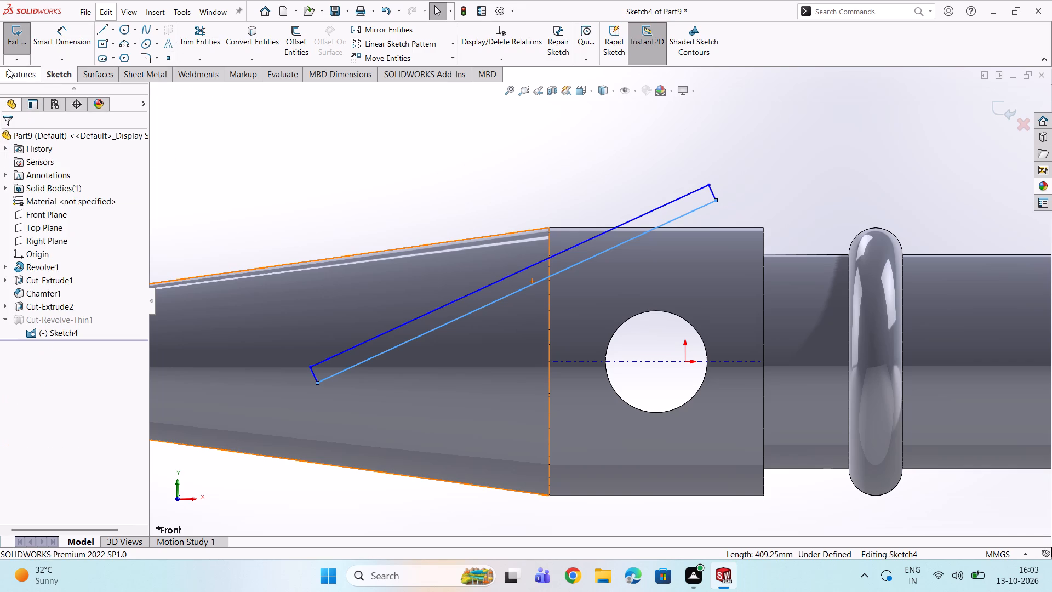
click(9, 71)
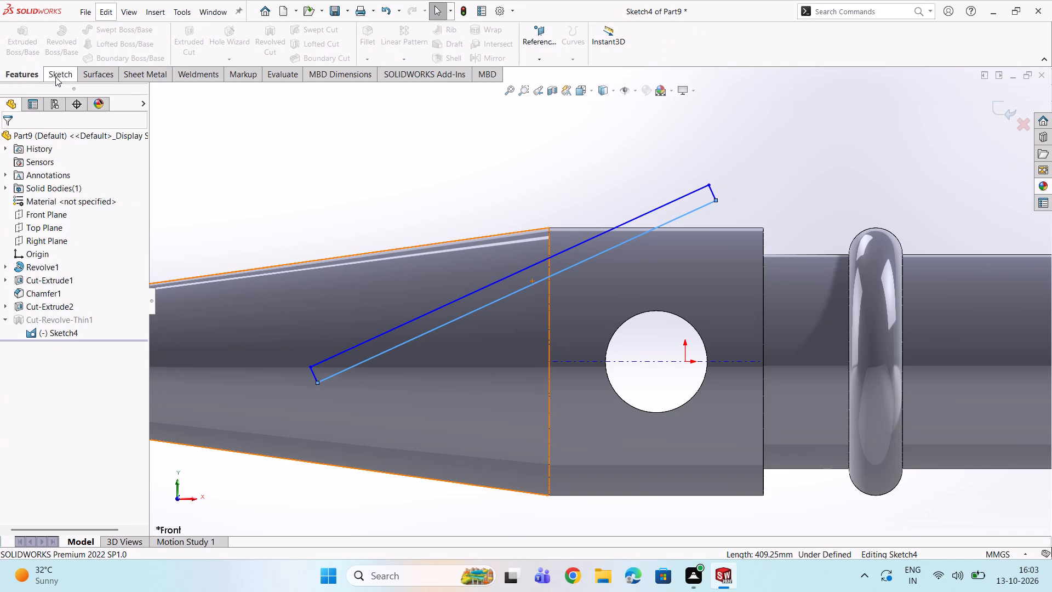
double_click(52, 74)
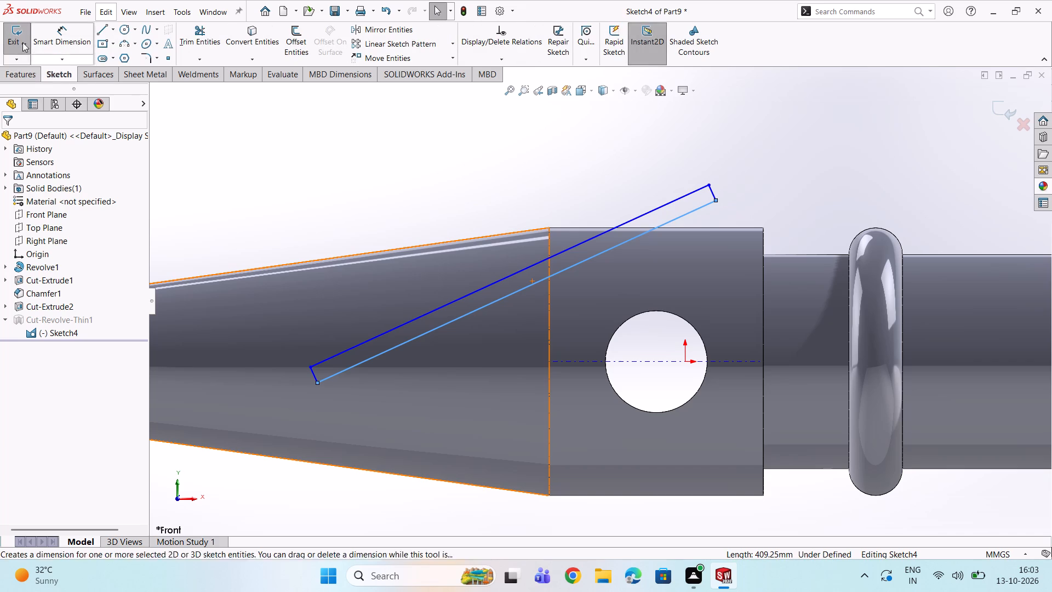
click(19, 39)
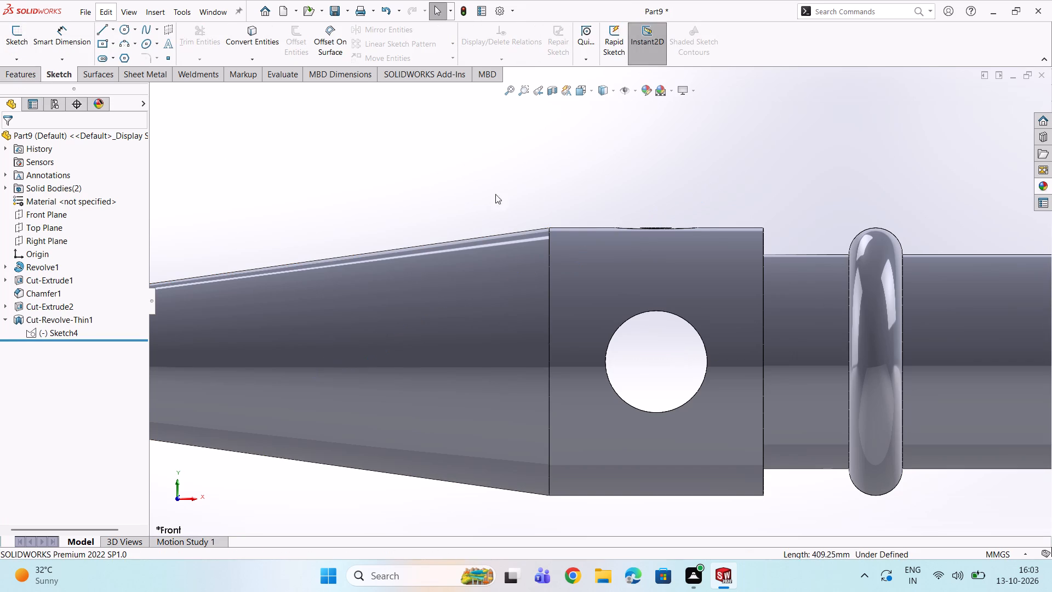
Reopen the thin revolved cut's sketch, convert the profile's lower inclined line to construction geometry, and exit the sketch.
scroll(612, 240, down, 3)
middle_drag(659, 260, 656, 280)
scroll(659, 260, down, 1)
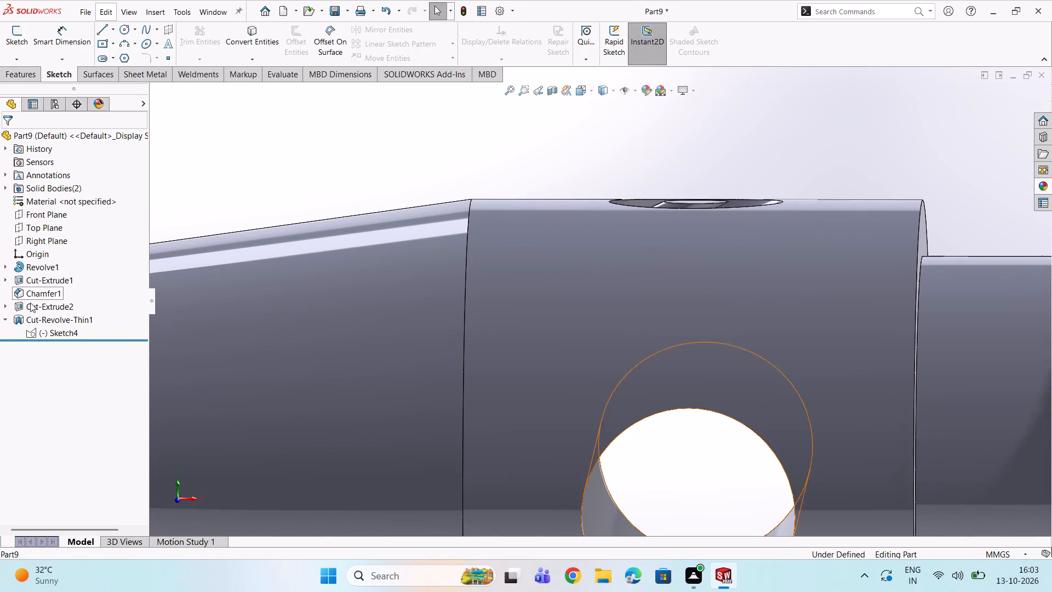
click(30, 335)
click(37, 302)
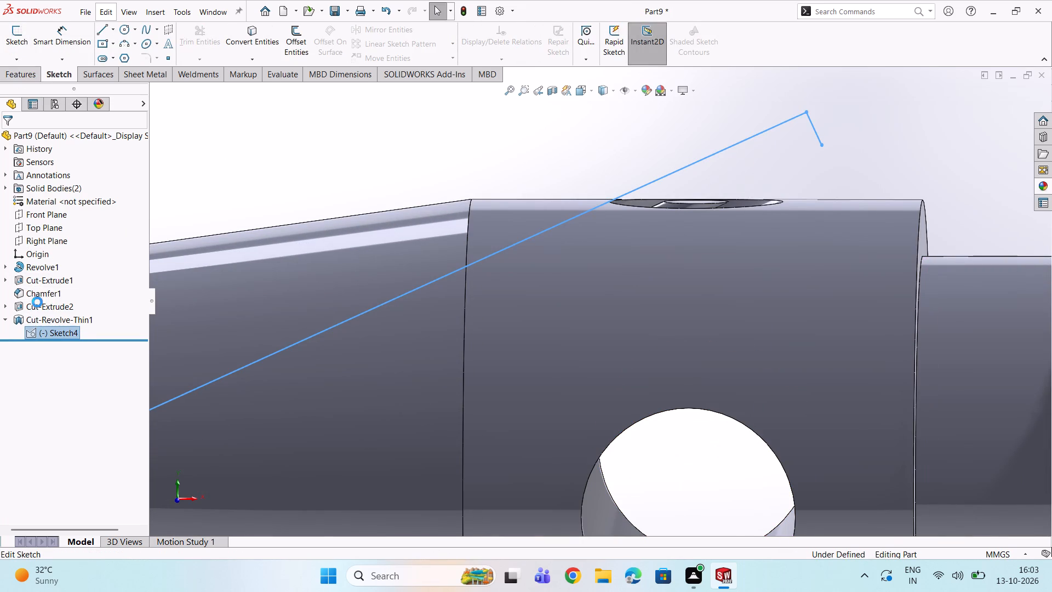
scroll(494, 309, down, 8)
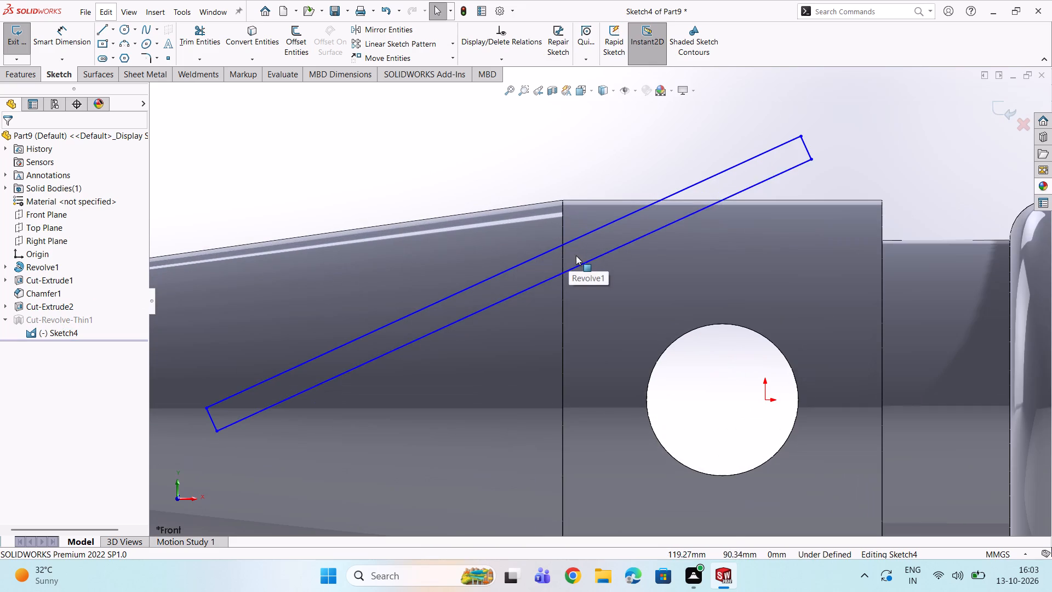
click(582, 264)
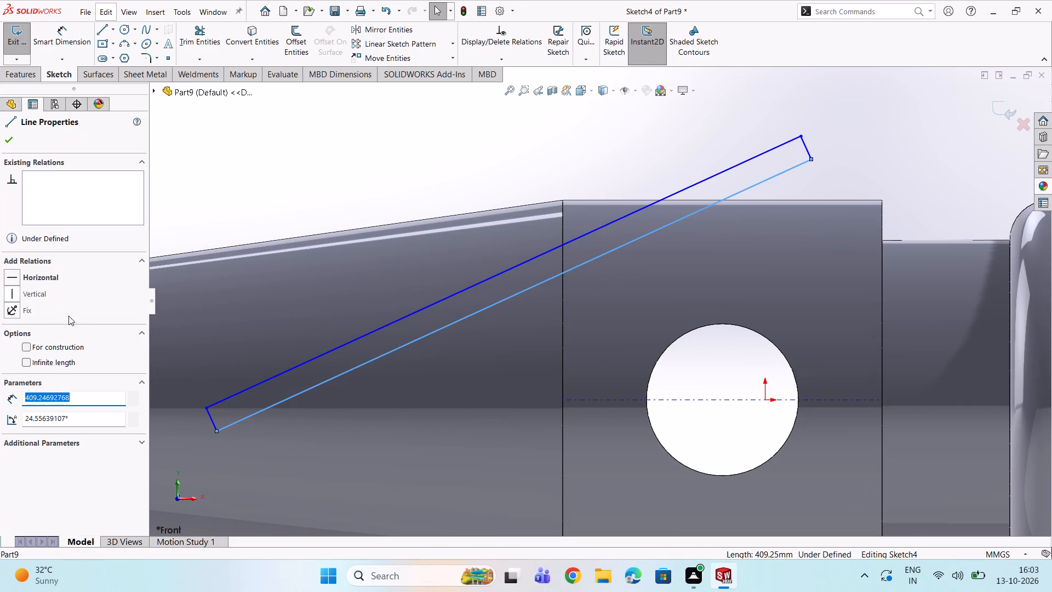
double_click(26, 345)
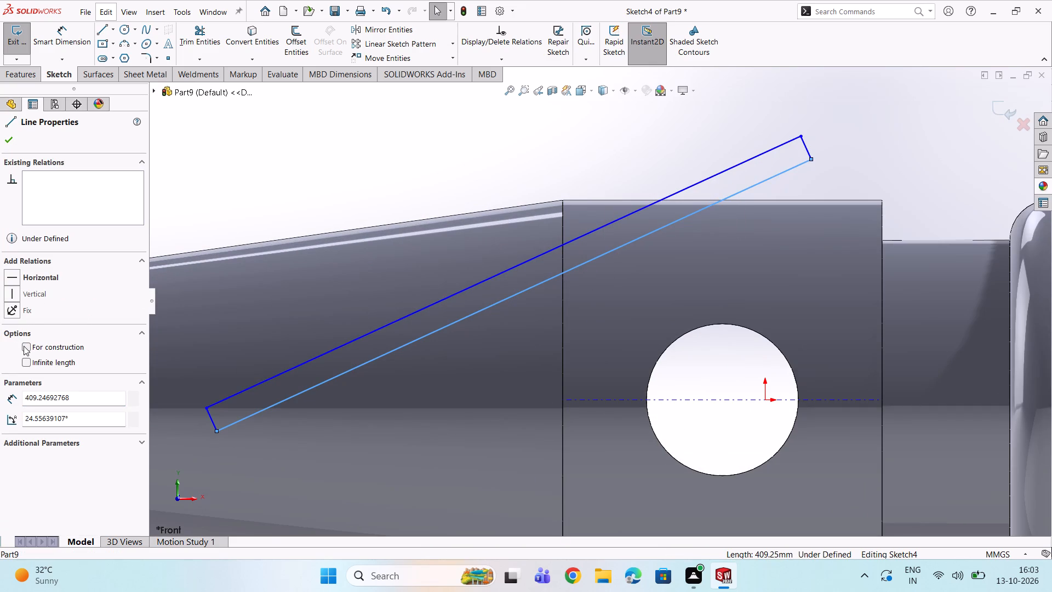
double_click(24, 346)
triple_click(28, 349)
click(27, 348)
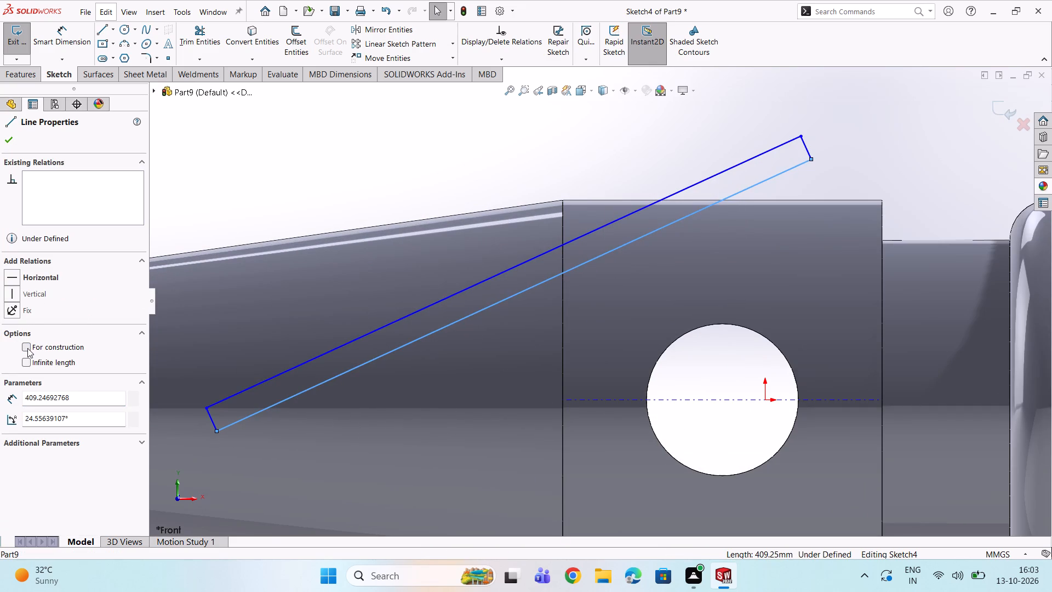
double_click(28, 348)
click(24, 348)
click(9, 144)
click(418, 197)
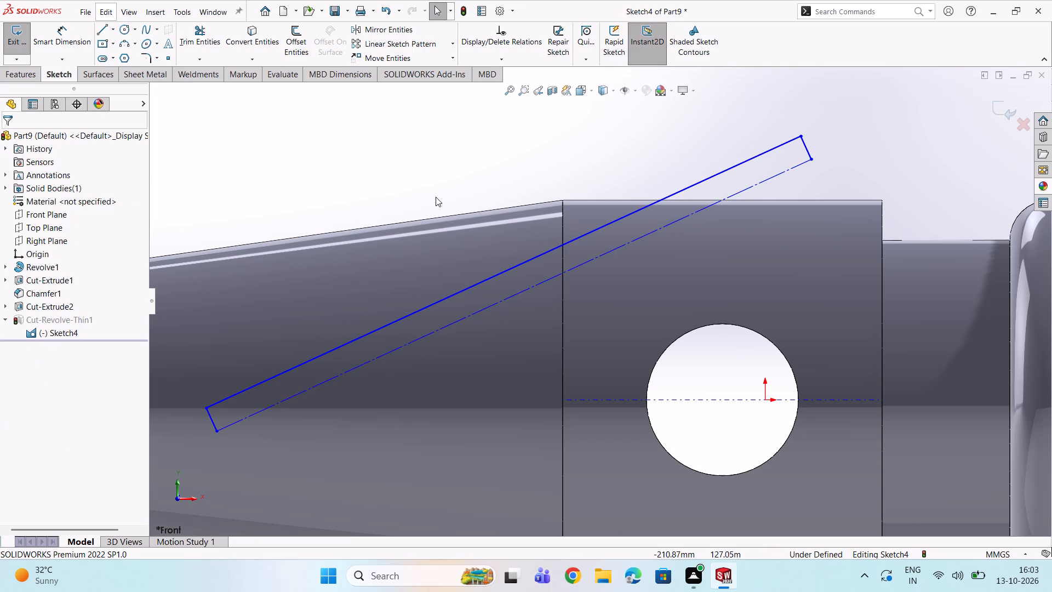
click(19, 75)
click(48, 71)
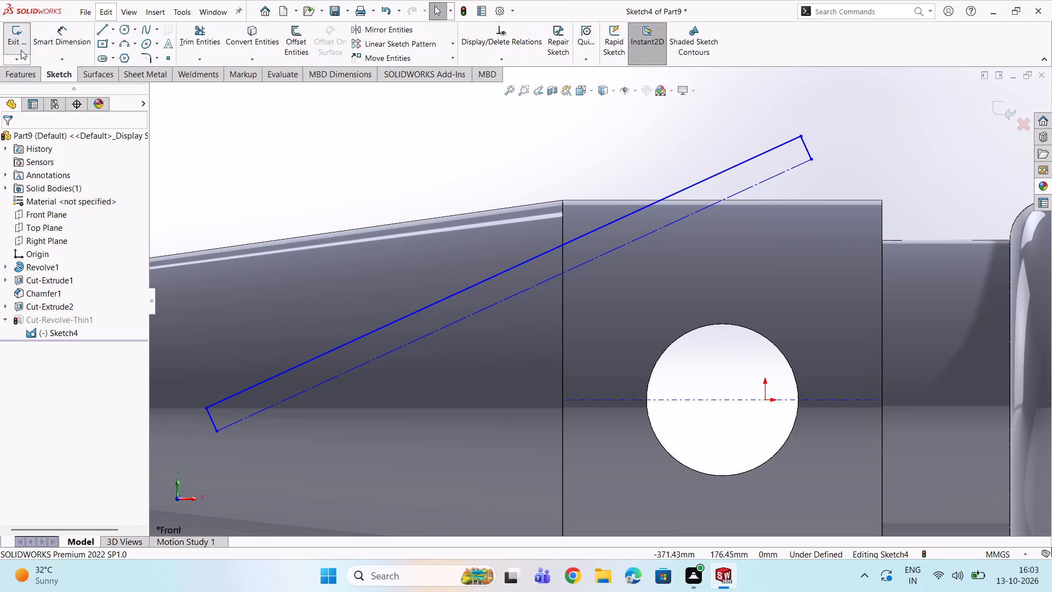
click(18, 46)
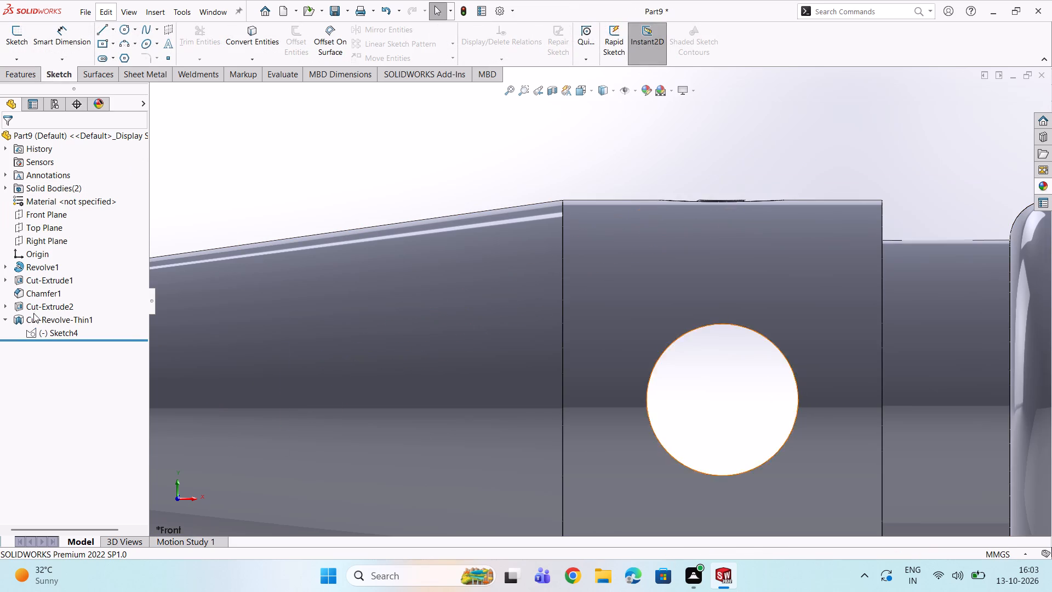
Delete the thin revolved cut feature while keeping its profile sketch.
click(20, 321)
right_click(20, 321)
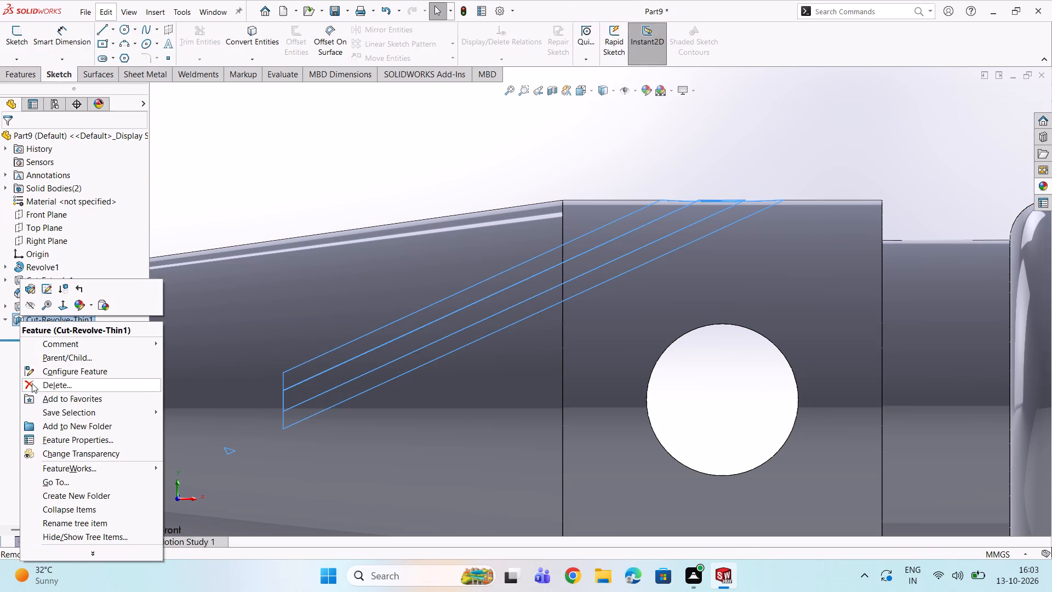
click(32, 384)
click(599, 213)
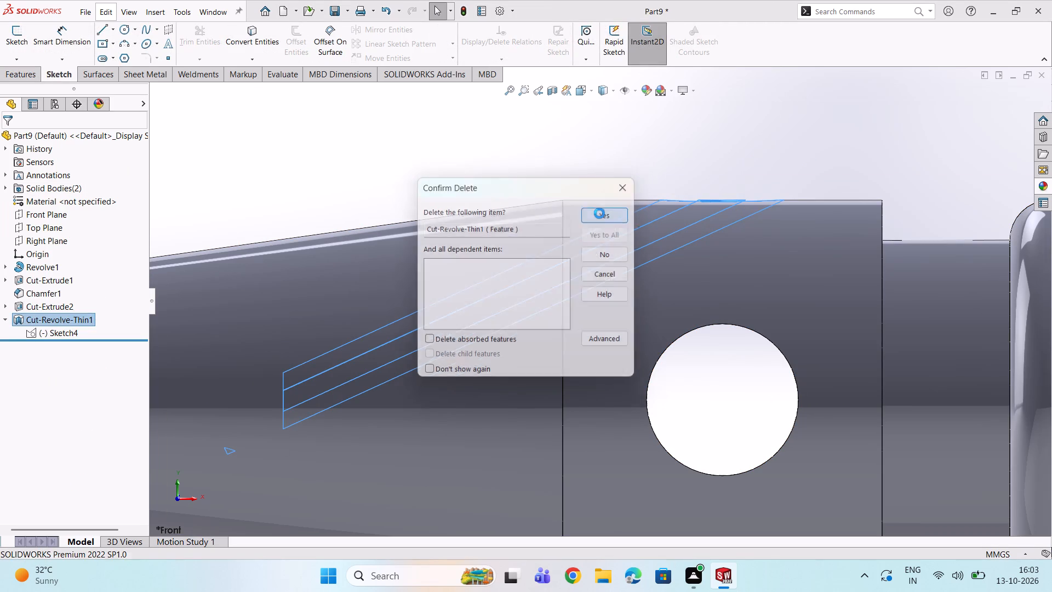
Cut the inclined hole with a 360-degree Revolved Cut about the construction line, letting the open profile be closed automatically.
scroll(610, 224, down, 2)
scroll(601, 223, up, 1)
middle_drag(644, 222, 627, 272)
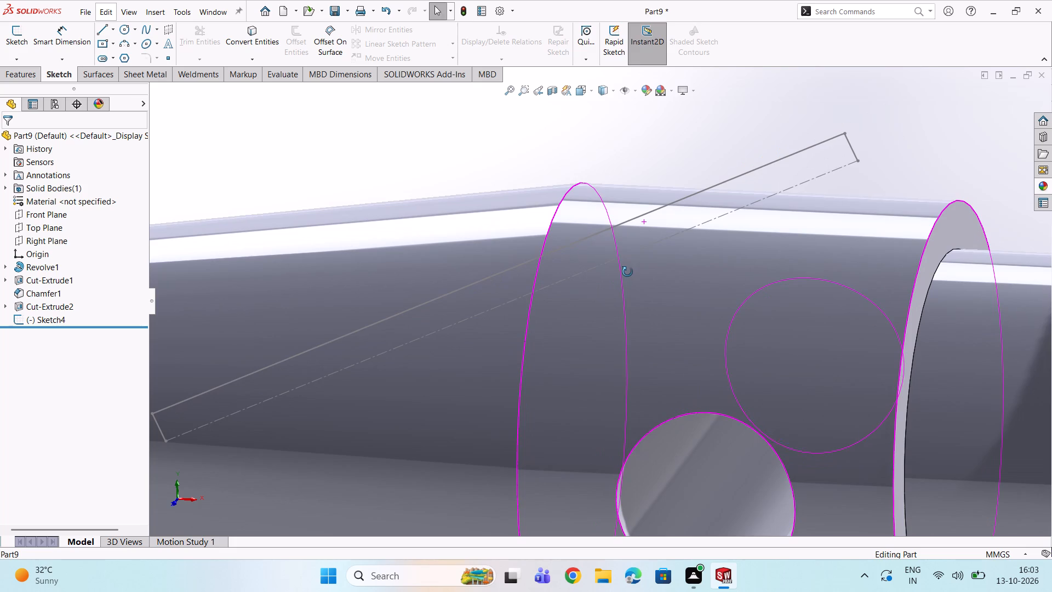
middle_drag(627, 272, 627, 272)
scroll(357, 281, up, 3)
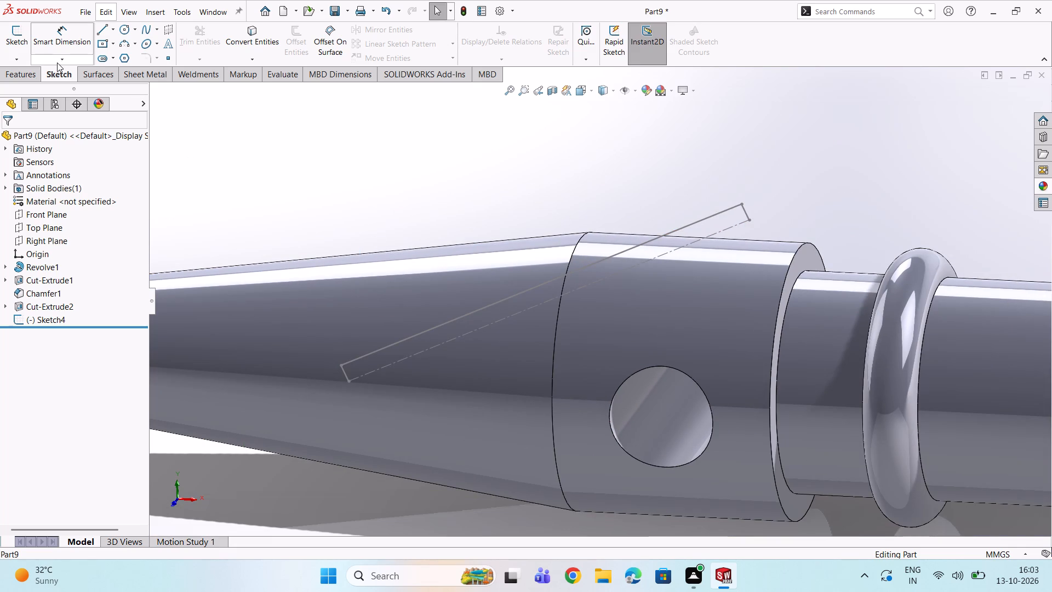
click(22, 73)
click(261, 39)
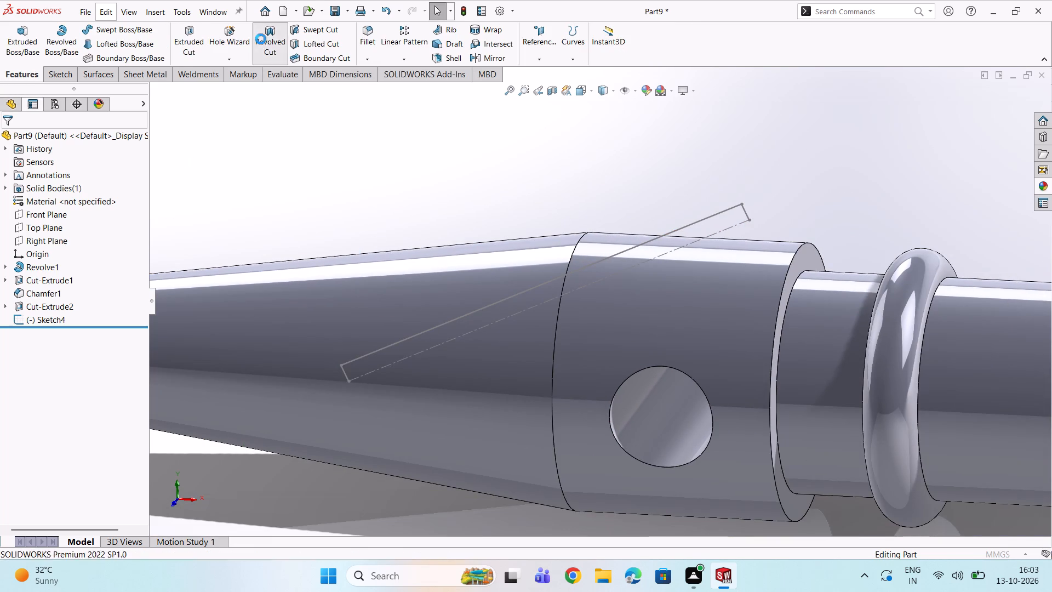
scroll(549, 274, down, 3)
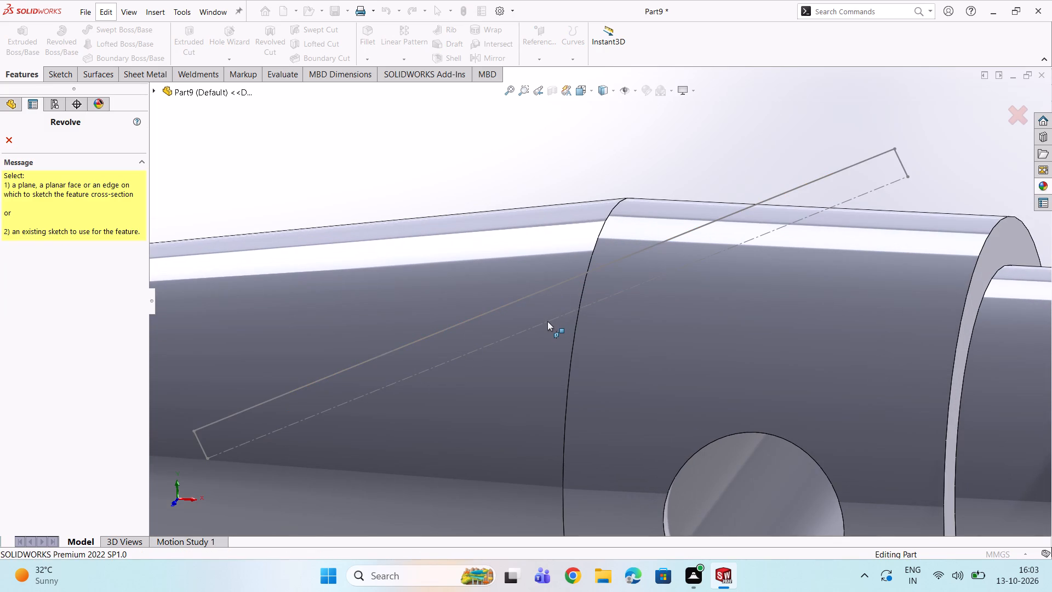
click(553, 319)
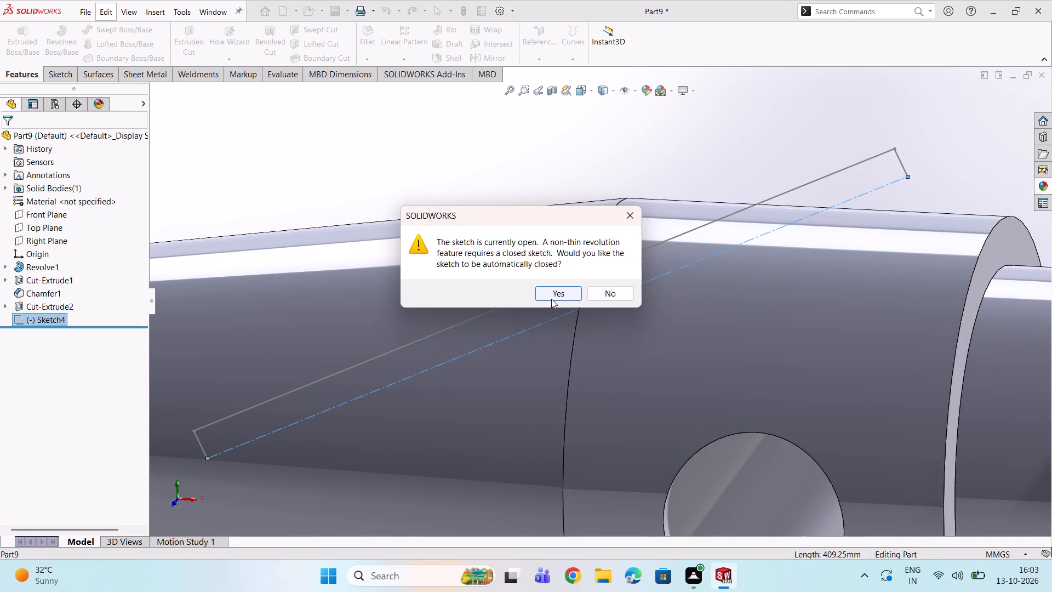
click(551, 299)
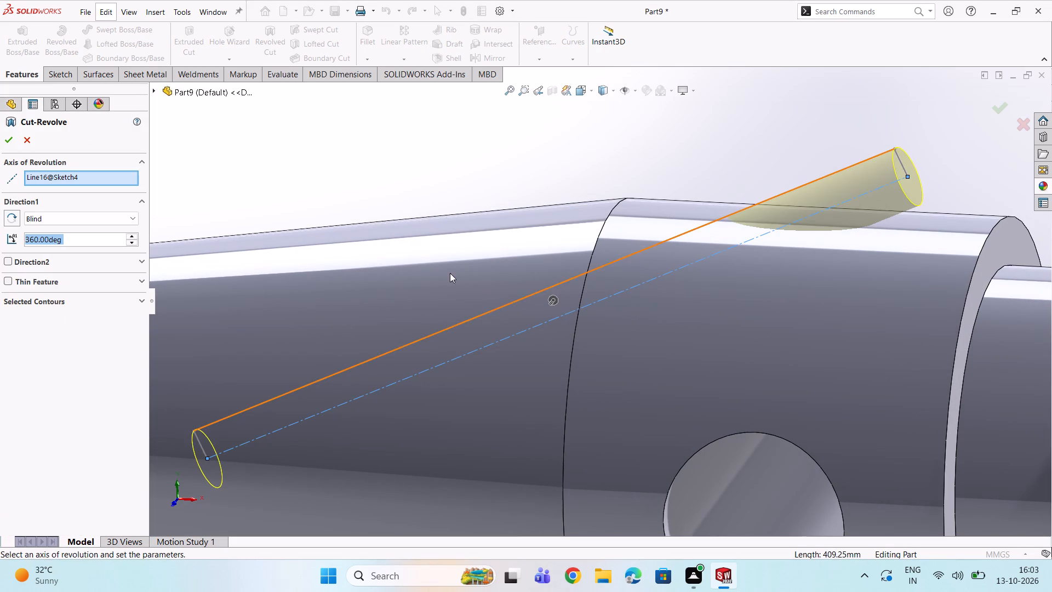
click(11, 139)
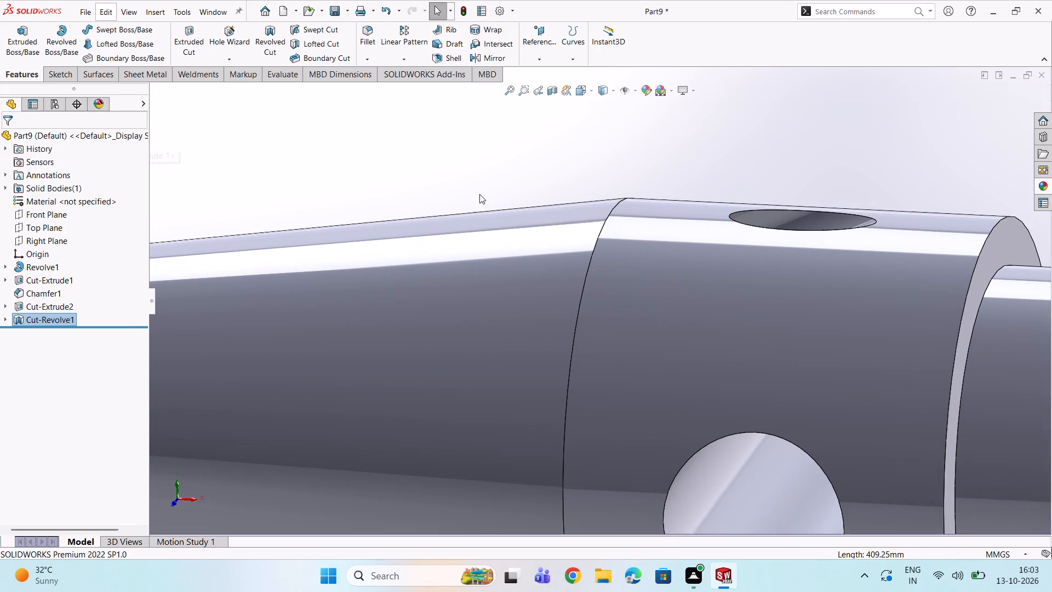
Inspect the inclined cut from outside and through the axial bore at the tapered end.
scroll(558, 195, down, 1)
scroll(598, 212, up, 3)
middle_drag(624, 224, 591, 313)
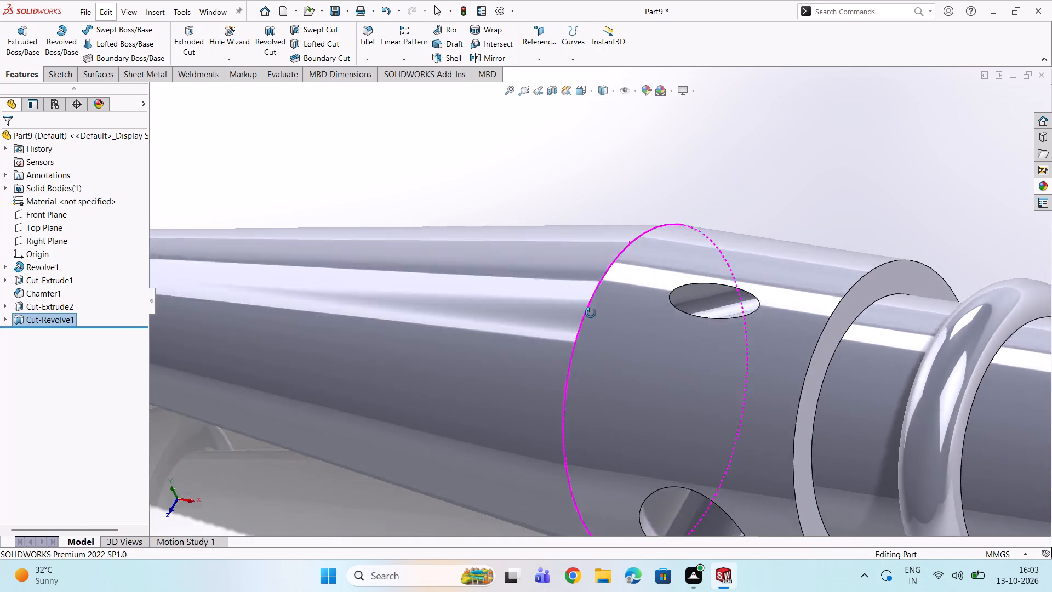
middle_drag(591, 313, 642, 214)
scroll(650, 208, up, 6)
scroll(516, 272, up, 3)
middle_drag(524, 303, 538, 305)
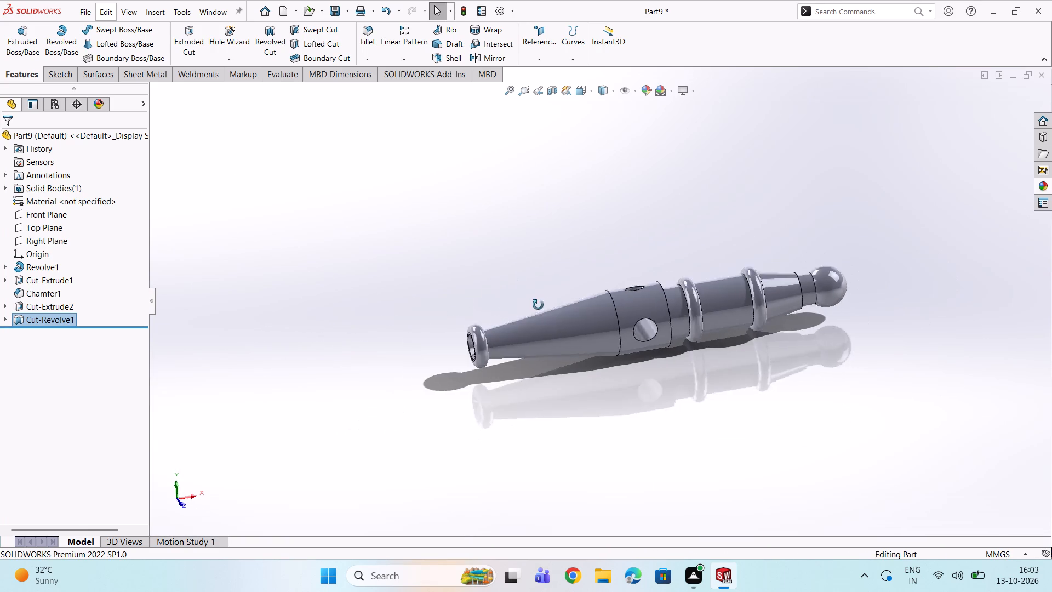
middle_drag(538, 305, 614, 298)
scroll(579, 288, down, 3)
scroll(665, 353, down, 3)
middle_drag(633, 377, 642, 357)
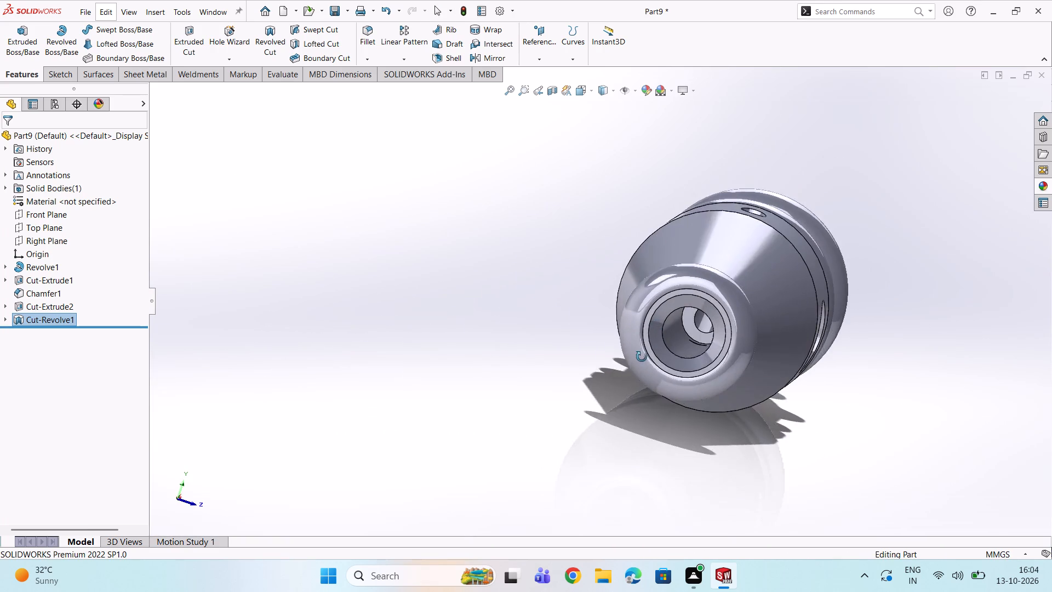
middle_drag(642, 357, 642, 359)
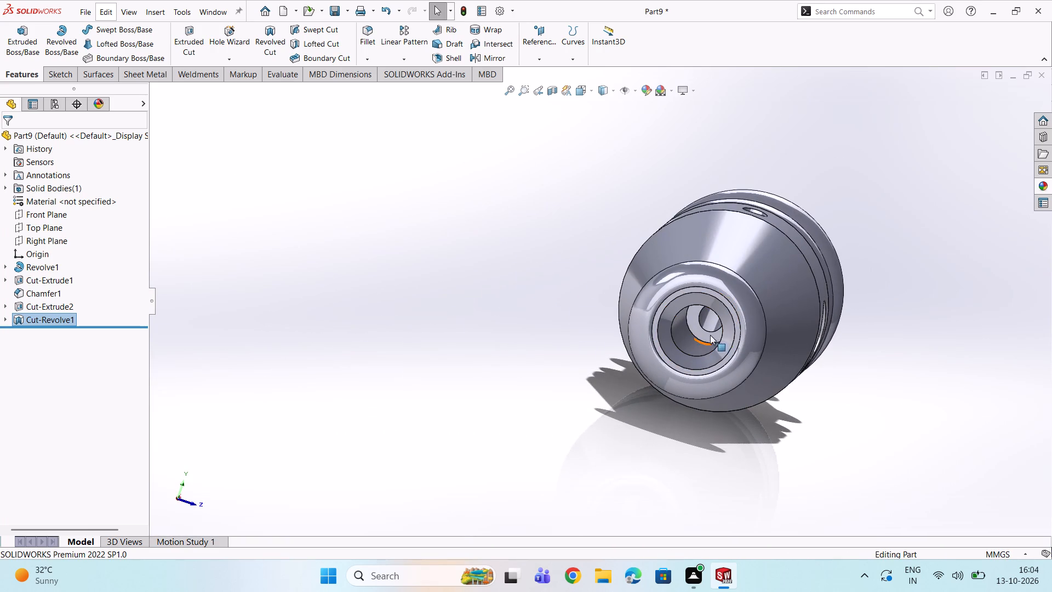
scroll(703, 332, down, 2)
middle_click(687, 328)
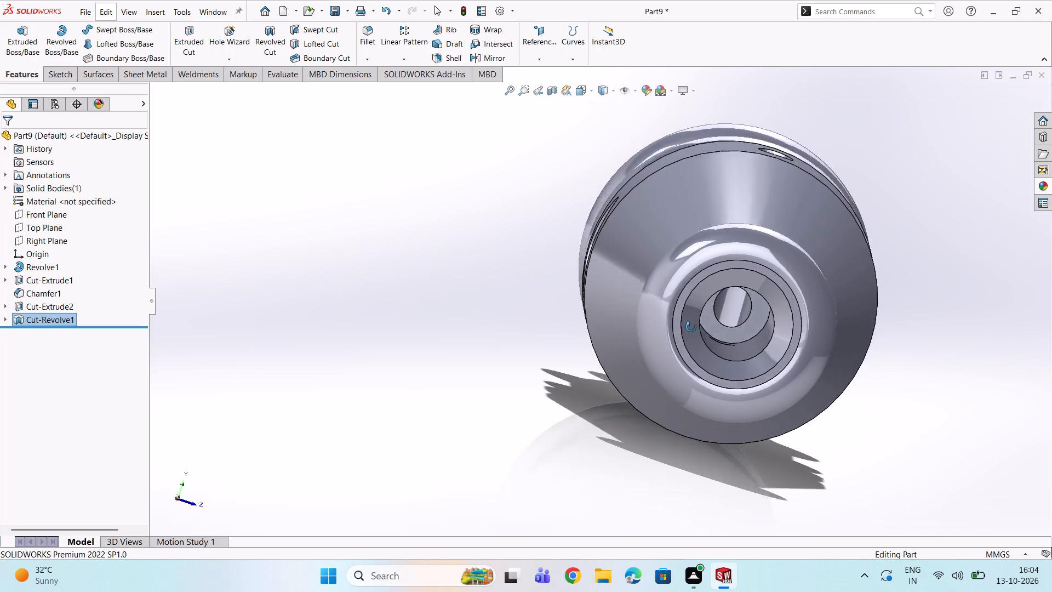
click(696, 338)
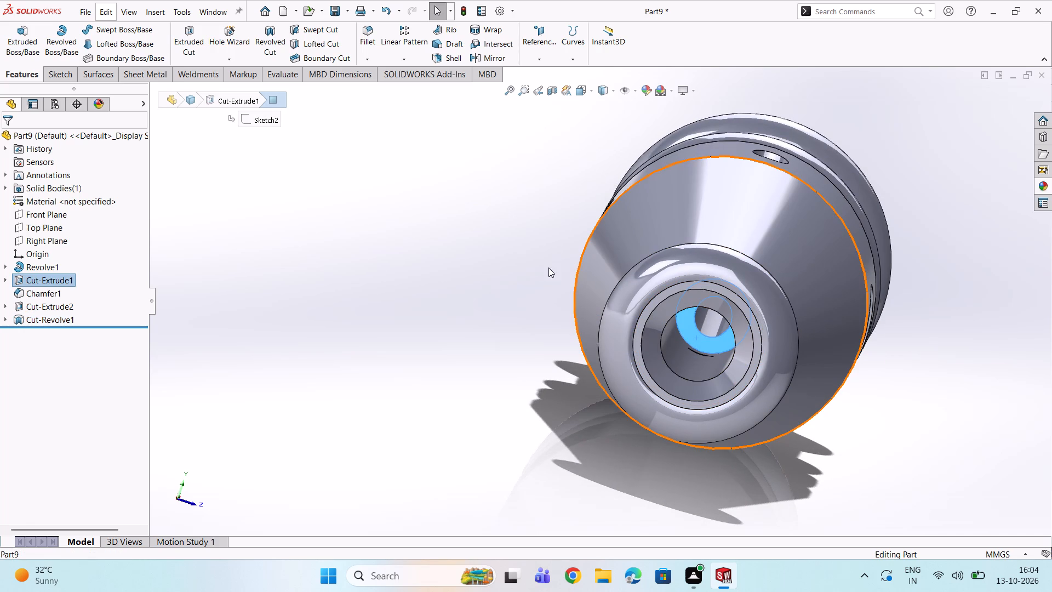
scroll(459, 260, up, 2)
middle_drag(656, 289, 614, 305)
scroll(619, 311, down, 1)
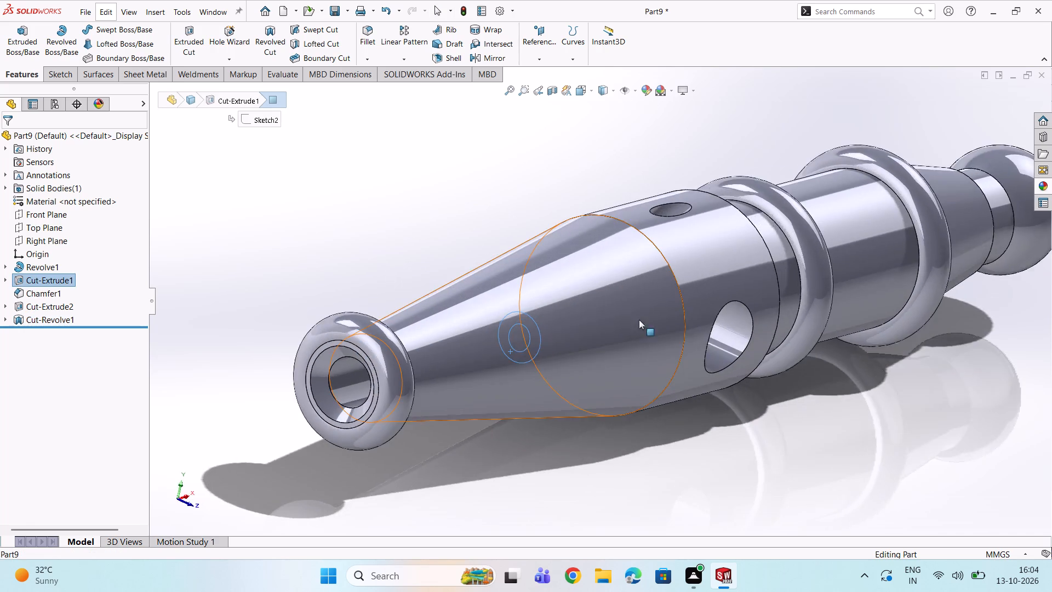
scroll(639, 320, down, 2)
middle_drag(699, 330, 632, 306)
scroll(601, 320, up, 1)
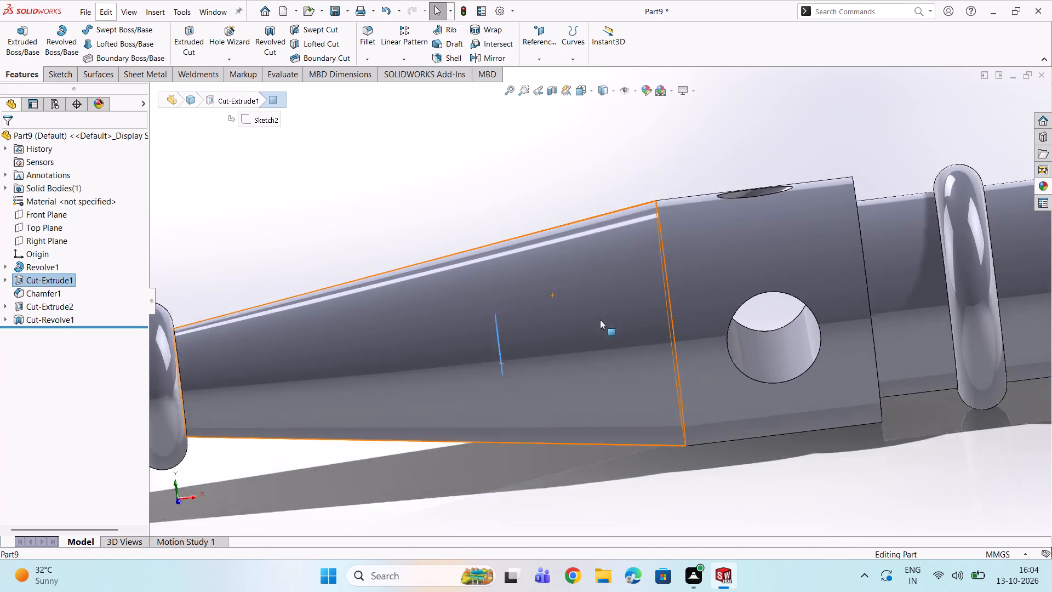
scroll(600, 320, up, 5)
scroll(518, 333, down, 3)
scroll(348, 318, down, 1)
scroll(348, 318, up, 3)
scroll(367, 330, down, 3)
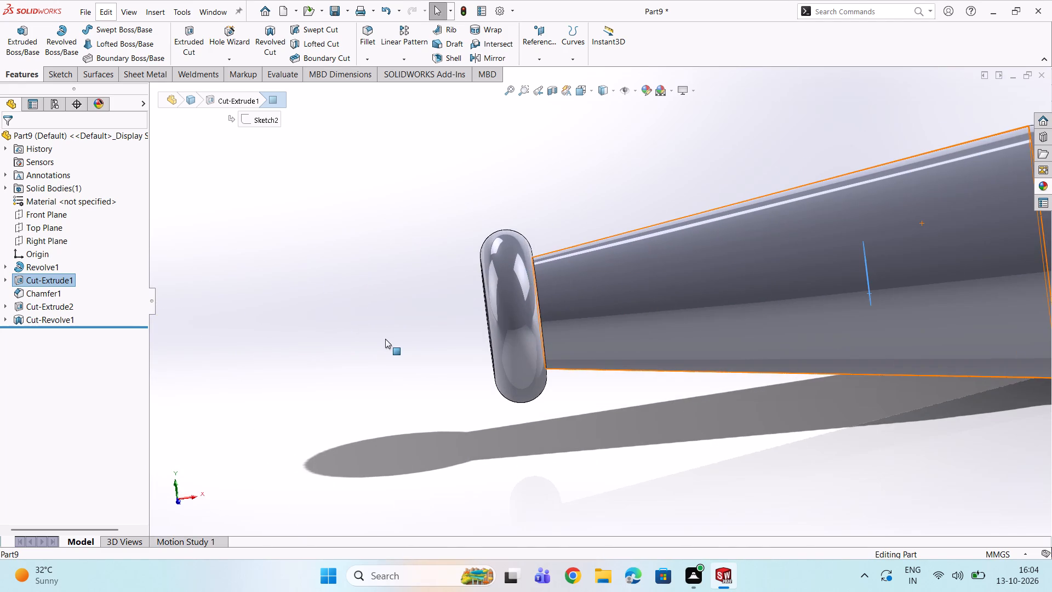
scroll(470, 340, down, 3)
middle_drag(521, 348, 543, 350)
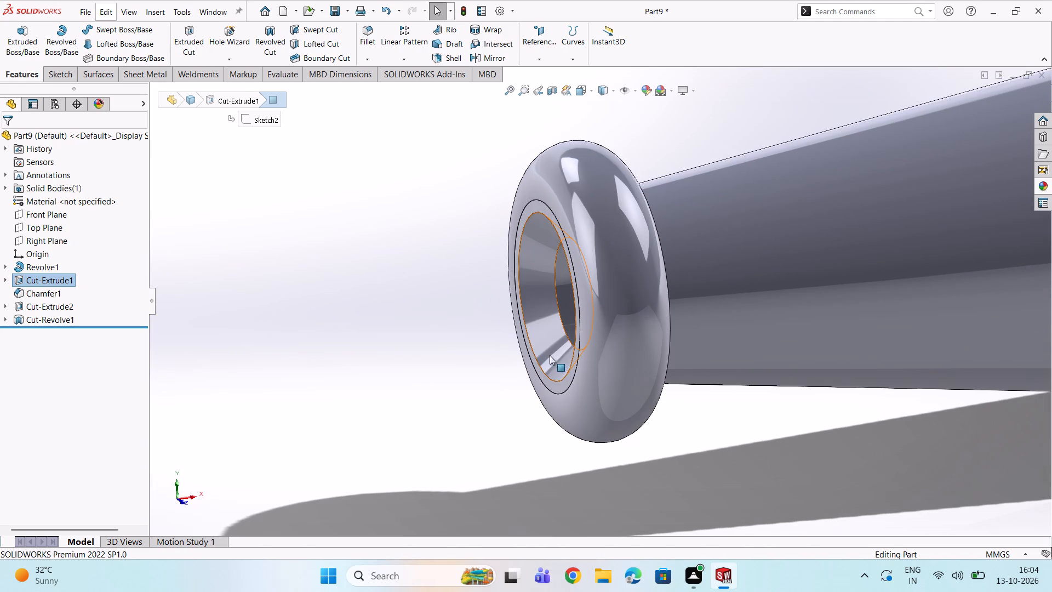
scroll(556, 343, down, 3)
middle_drag(582, 306, 633, 334)
scroll(632, 334, up, 3)
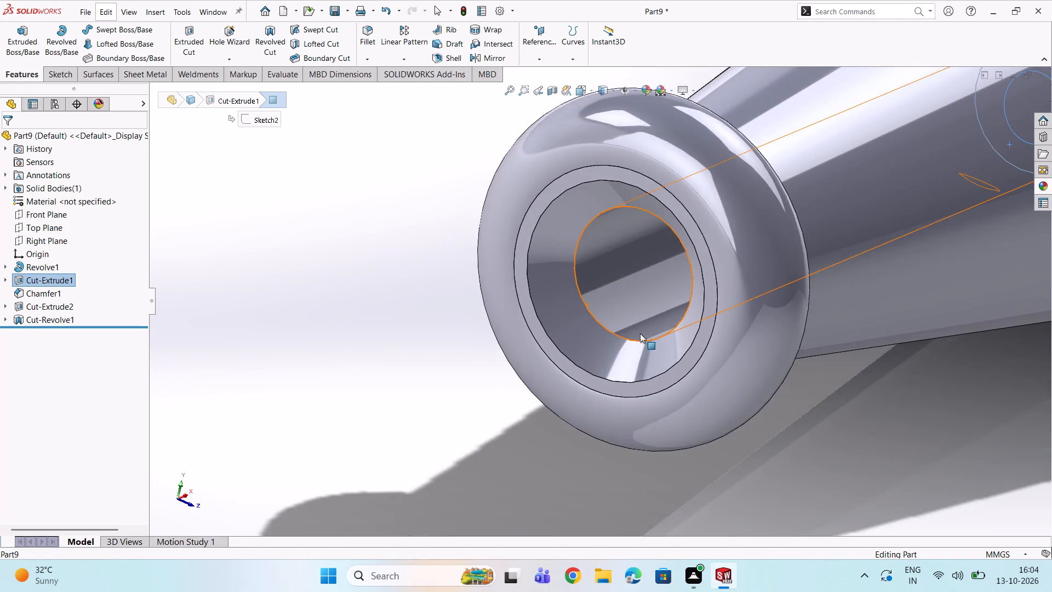
scroll(656, 281, up, 8)
scroll(735, 218, down, 1)
Examine the inside of the inclined hole through its opening on the cylindrical section, where it meets the axial bore.
middle_drag(733, 220, 677, 258)
scroll(678, 257, down, 2)
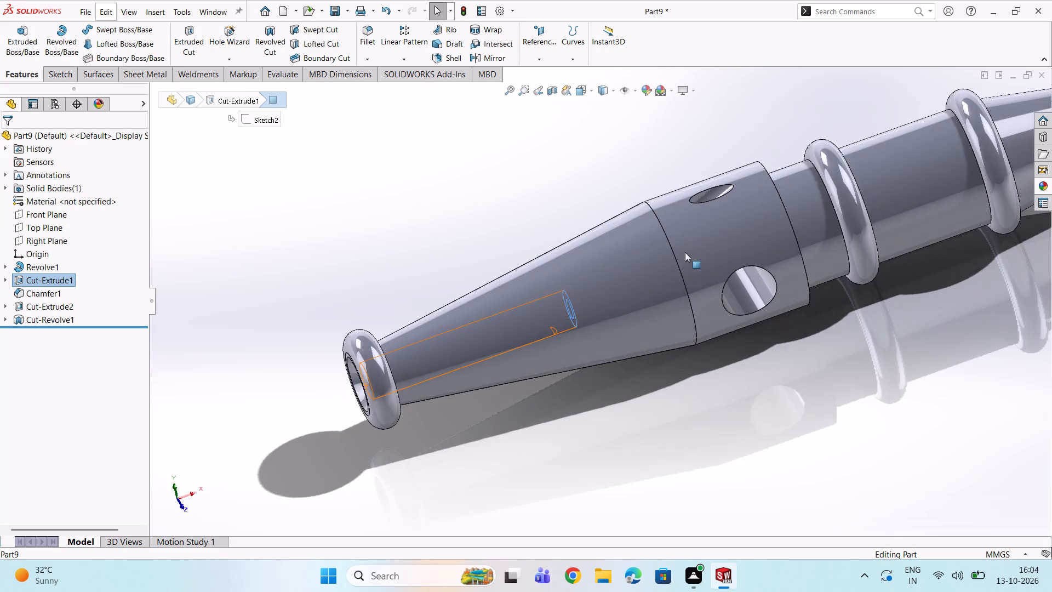
scroll(685, 252, down, 3)
middle_drag(700, 214, 654, 294)
scroll(661, 280, down, 1)
scroll(696, 187, down, 6)
scroll(687, 216, up, 1)
middle_drag(687, 216, 660, 248)
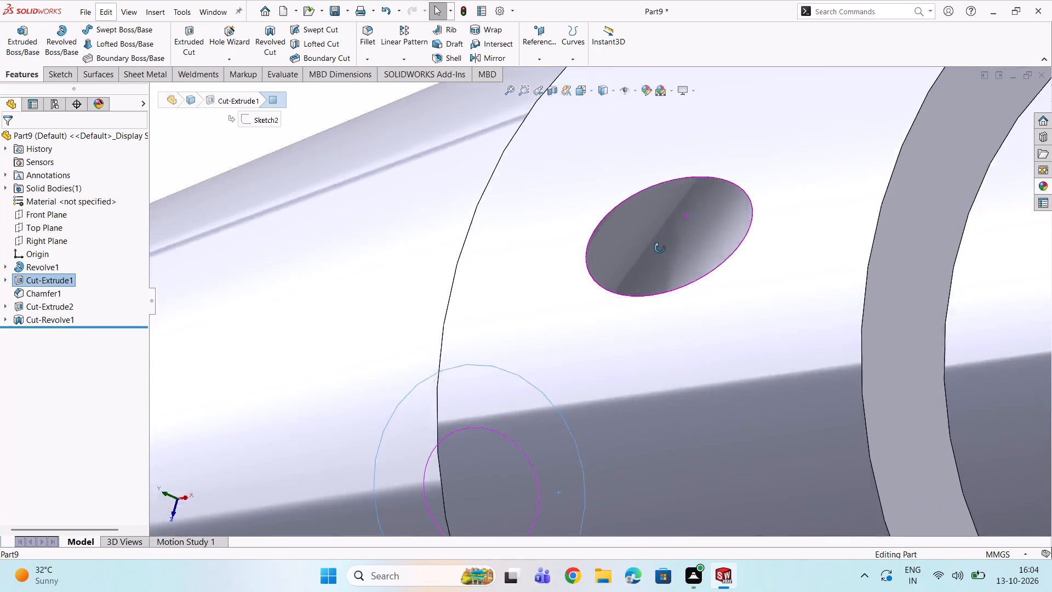
middle_drag(660, 248, 652, 285)
scroll(625, 277, down, 1)
scroll(658, 282, up, 1)
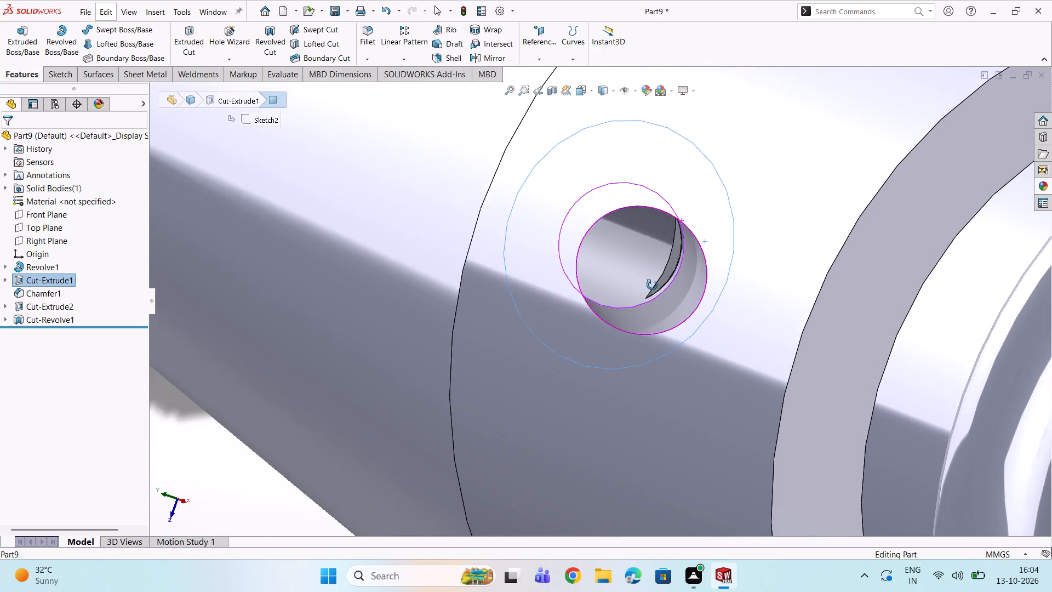
middle_drag(652, 285, 651, 282)
scroll(654, 284, down, 2)
middle_click(675, 281)
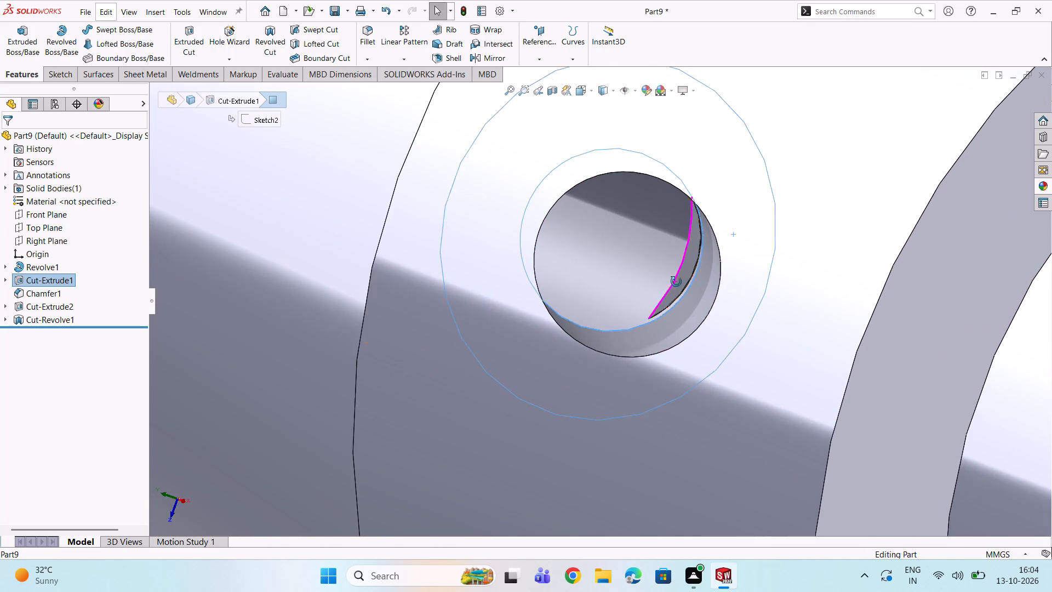
scroll(677, 285, up, 5)
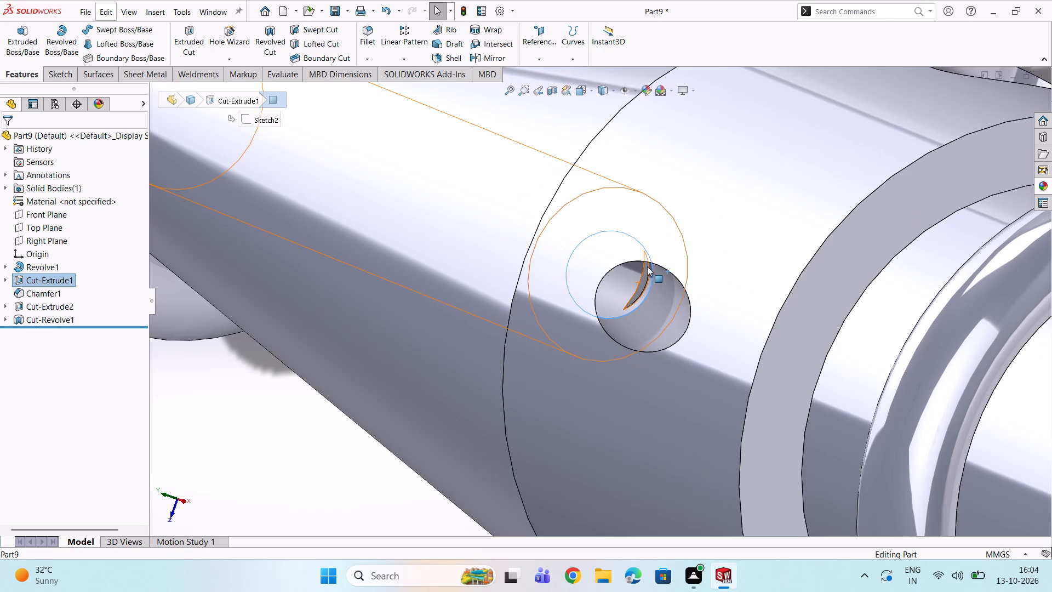
Start a sketch on the flat annular end face around the axial bore at the tapered end.
scroll(647, 266, up, 7)
middle_drag(548, 265, 603, 252)
scroll(385, 274, up, 4)
scroll(444, 280, up, 1)
middle_drag(489, 291, 561, 303)
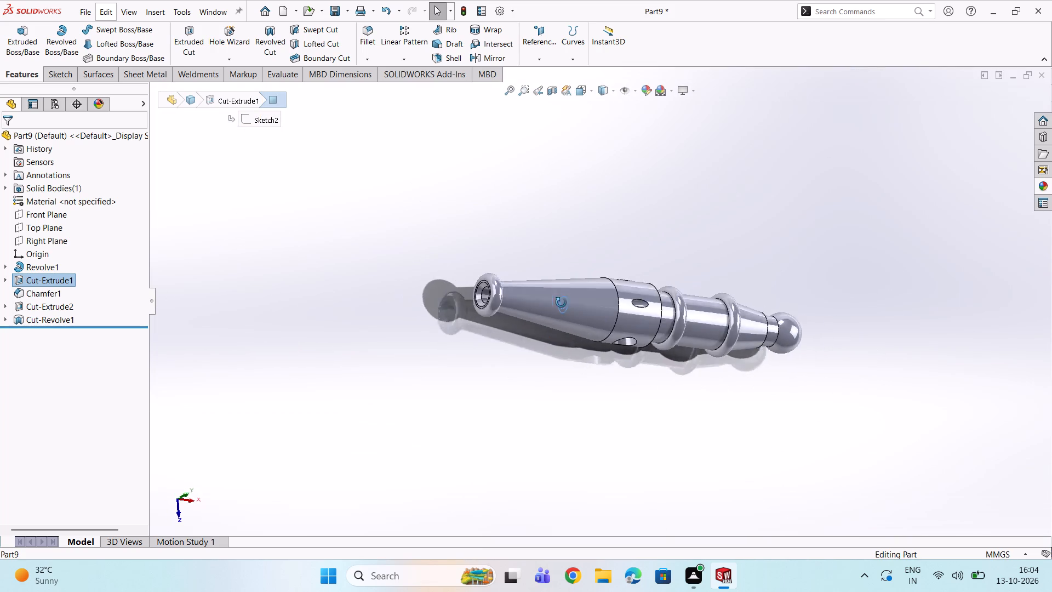
middle_drag(561, 303, 591, 316)
scroll(564, 318, down, 5)
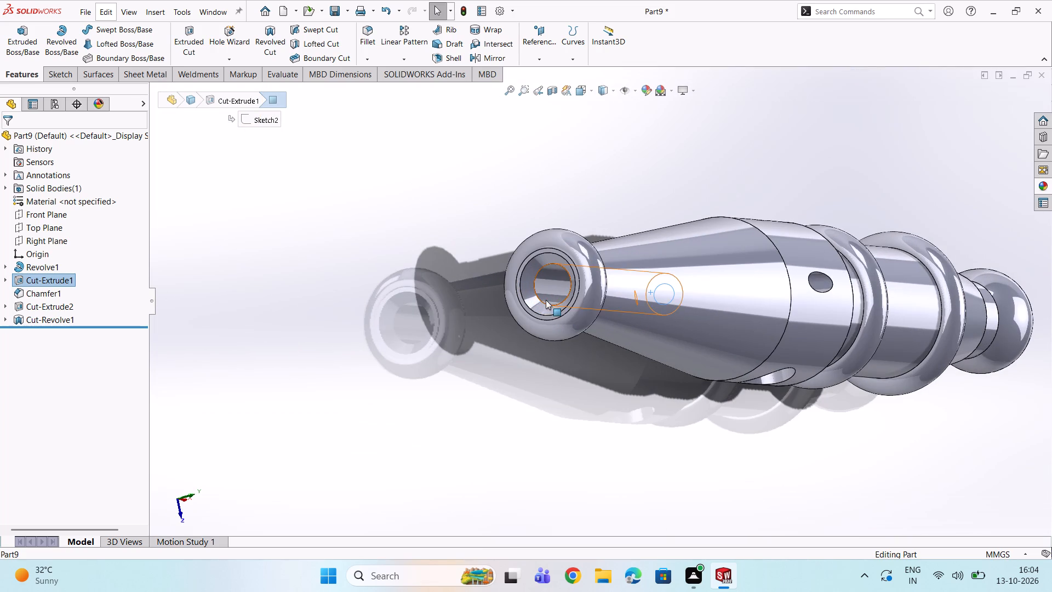
double_click(543, 304)
right_click(546, 304)
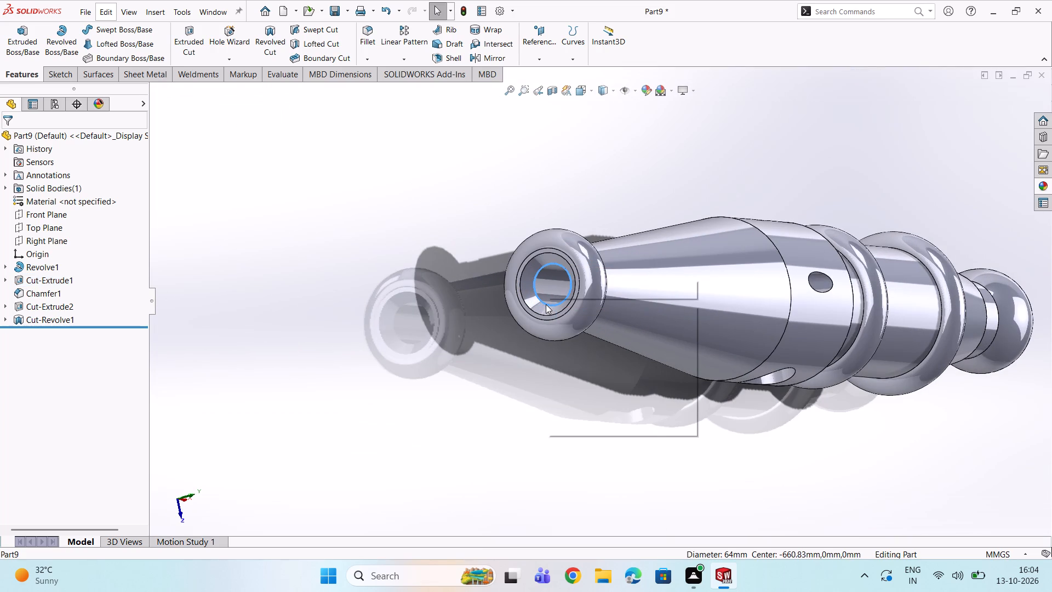
click(72, 78)
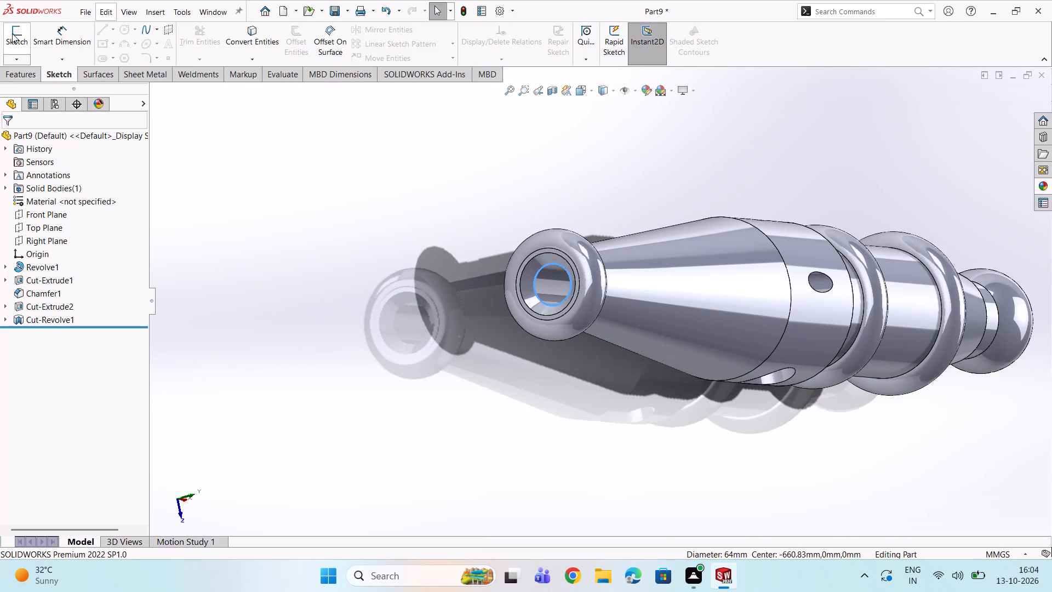
click(12, 33)
click(615, 287)
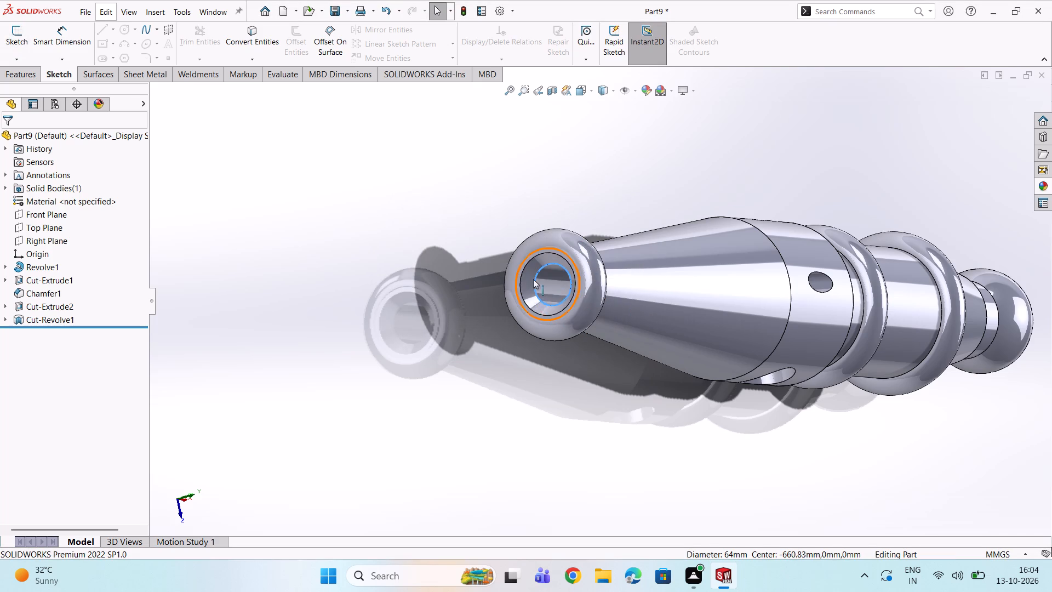
scroll(527, 269, down, 5)
click(535, 264)
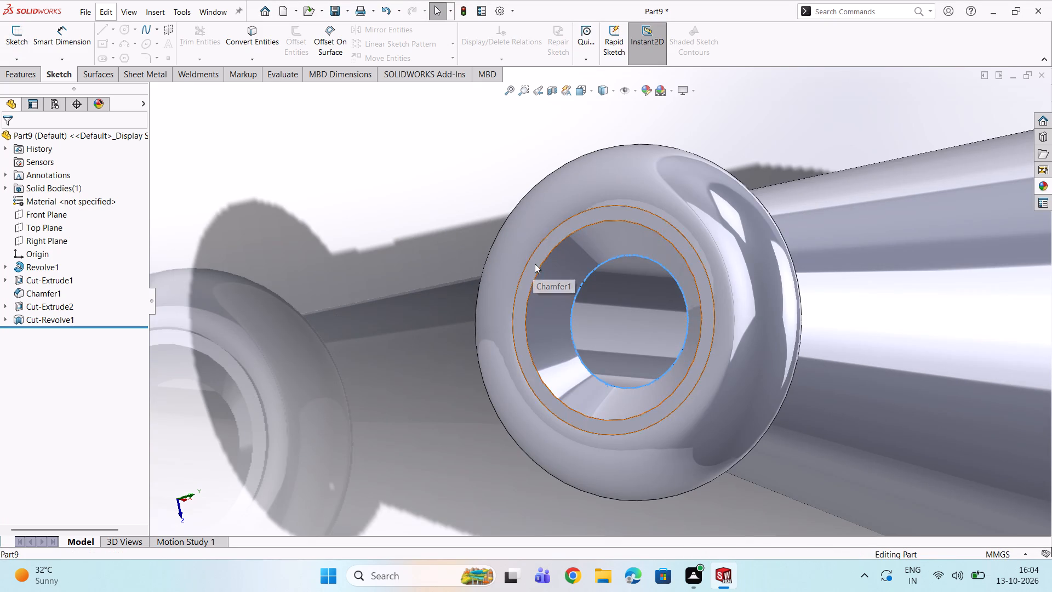
click(8, 31)
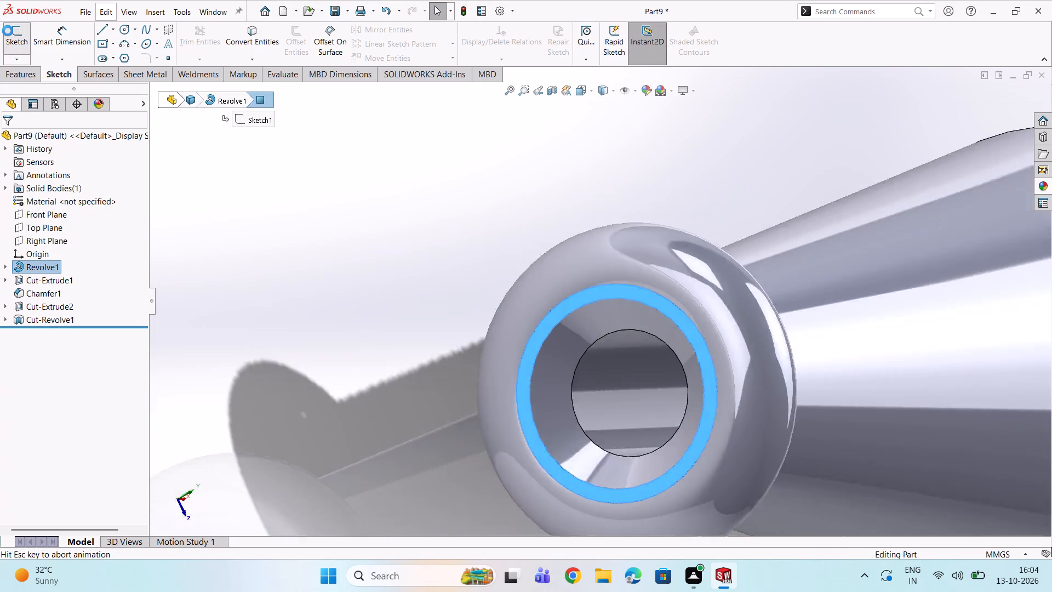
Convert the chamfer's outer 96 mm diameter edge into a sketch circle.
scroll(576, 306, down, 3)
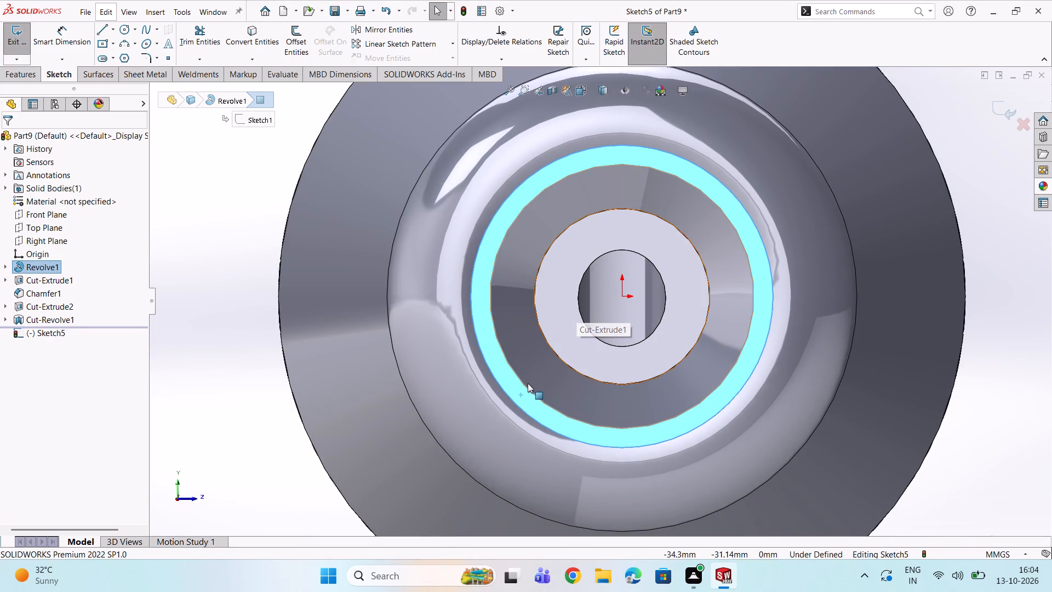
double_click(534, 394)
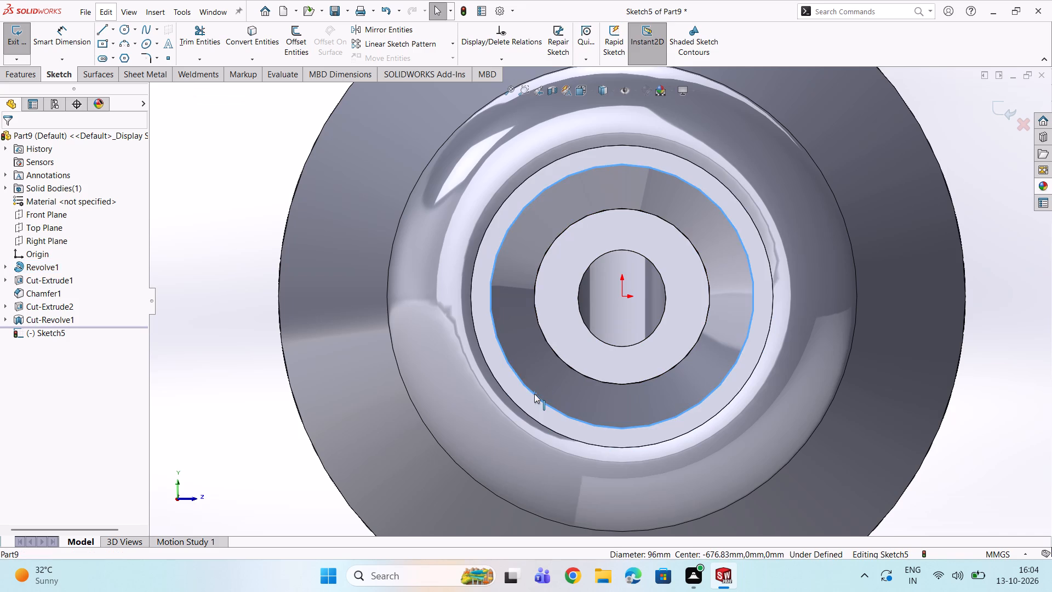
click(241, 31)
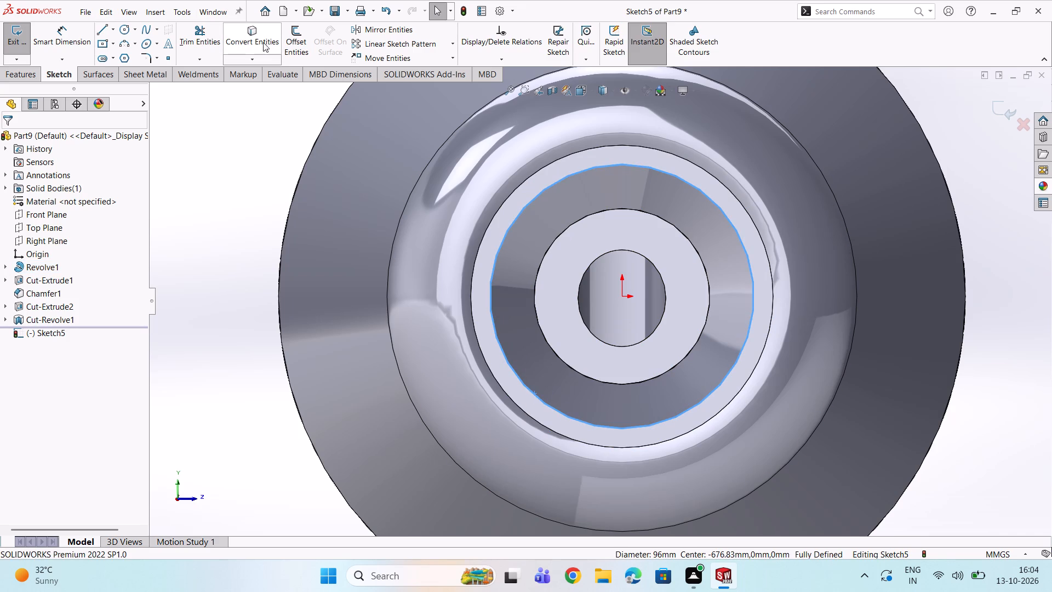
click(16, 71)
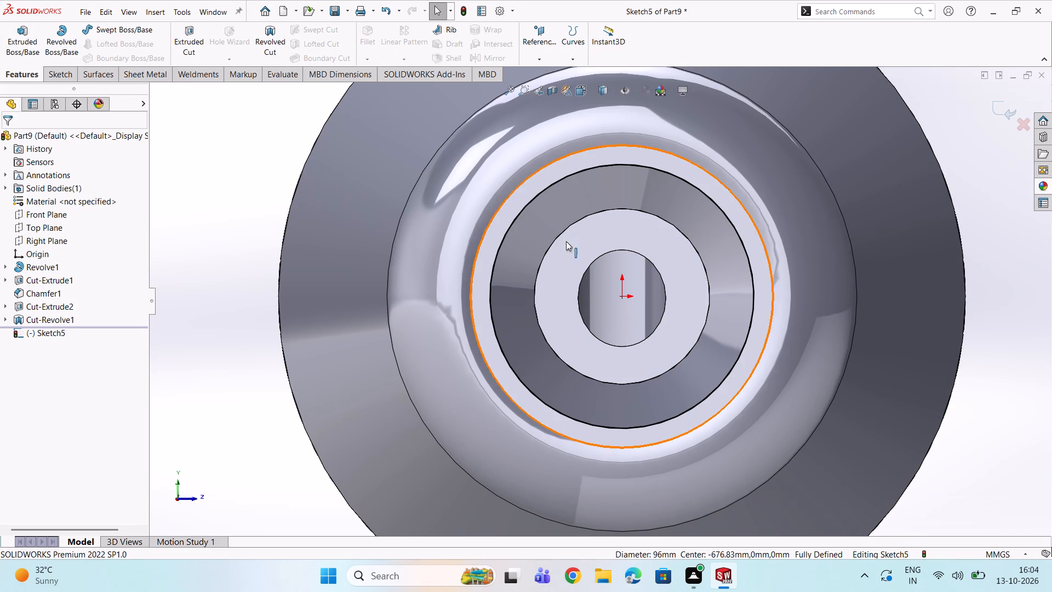
Convert the axial bore's 64 mm diameter circular edge into the sketch.
click(536, 286)
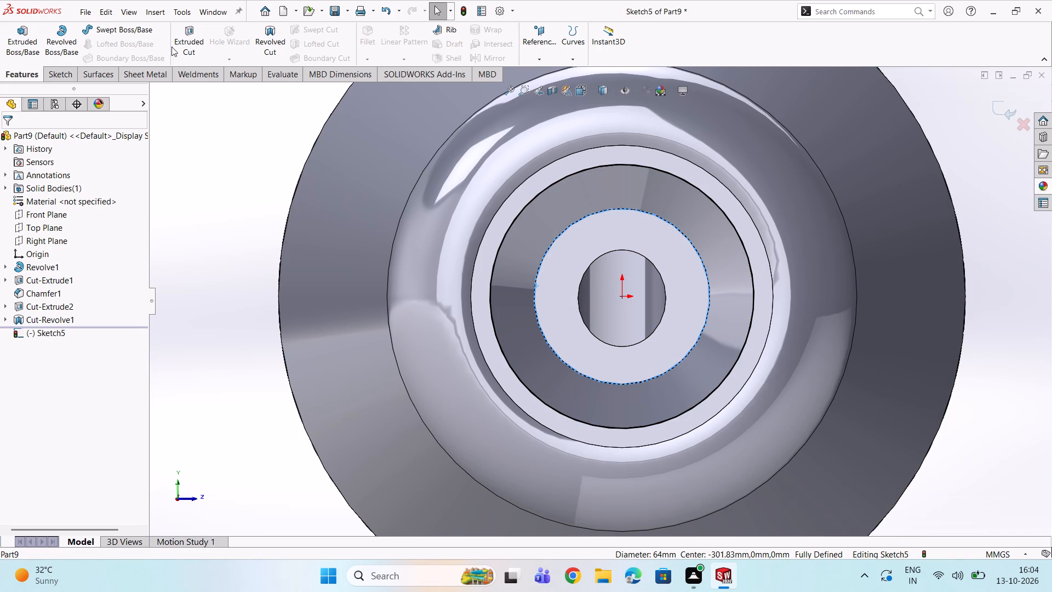
click(70, 74)
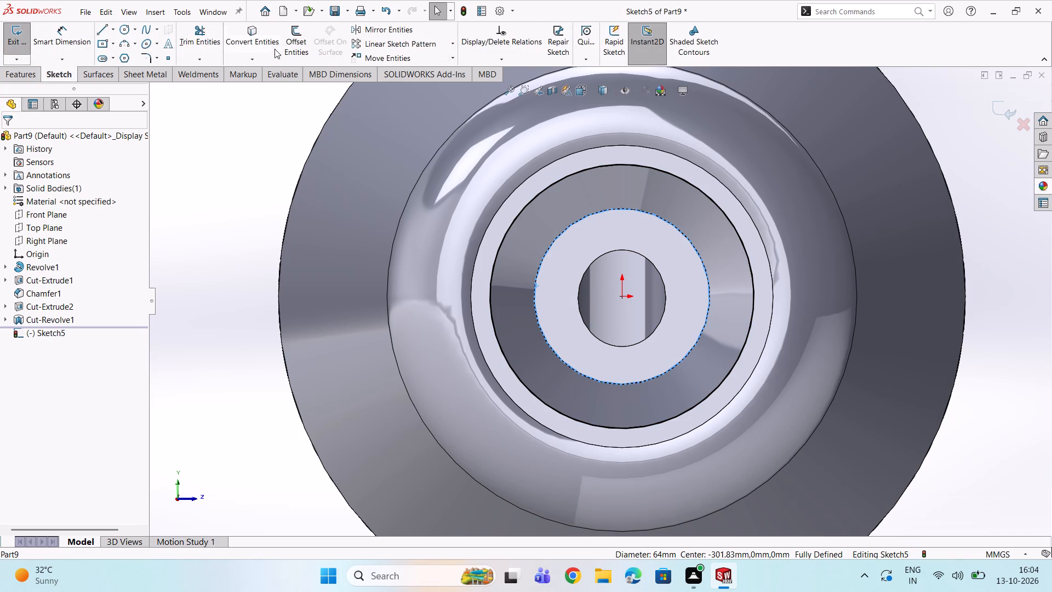
click(265, 39)
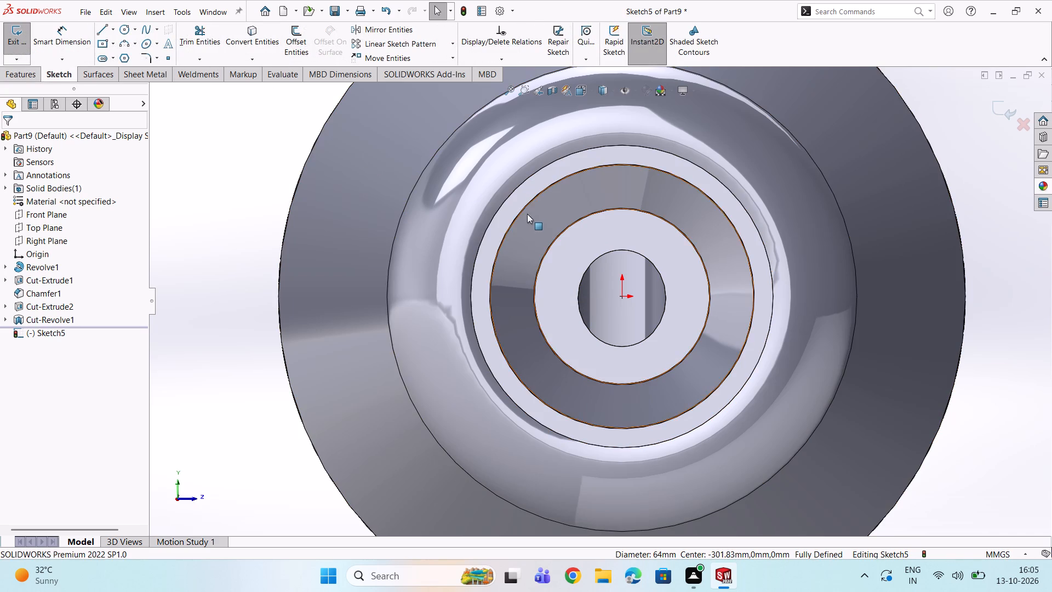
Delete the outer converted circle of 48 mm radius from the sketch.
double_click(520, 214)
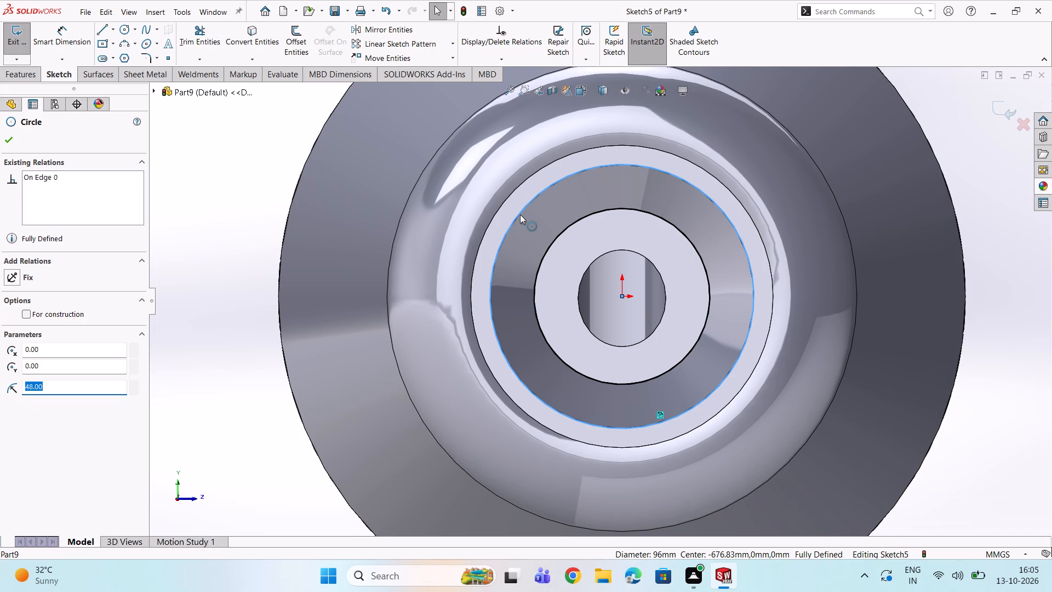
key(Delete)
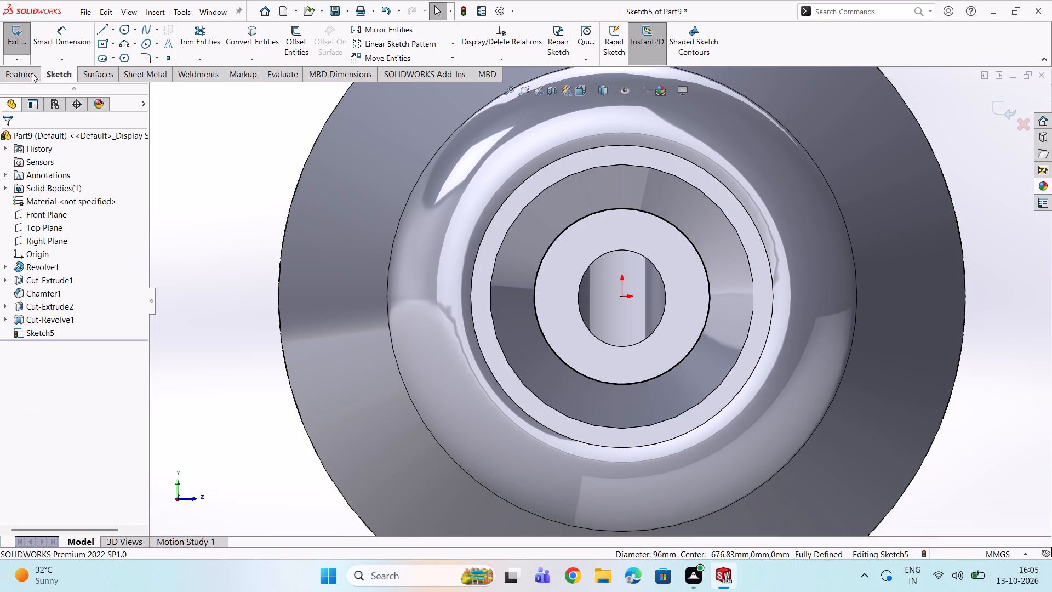
Deepen the axial bore by cutting the bore circle with a Blind Extruded Cut of 555 mm.
click(23, 73)
click(190, 44)
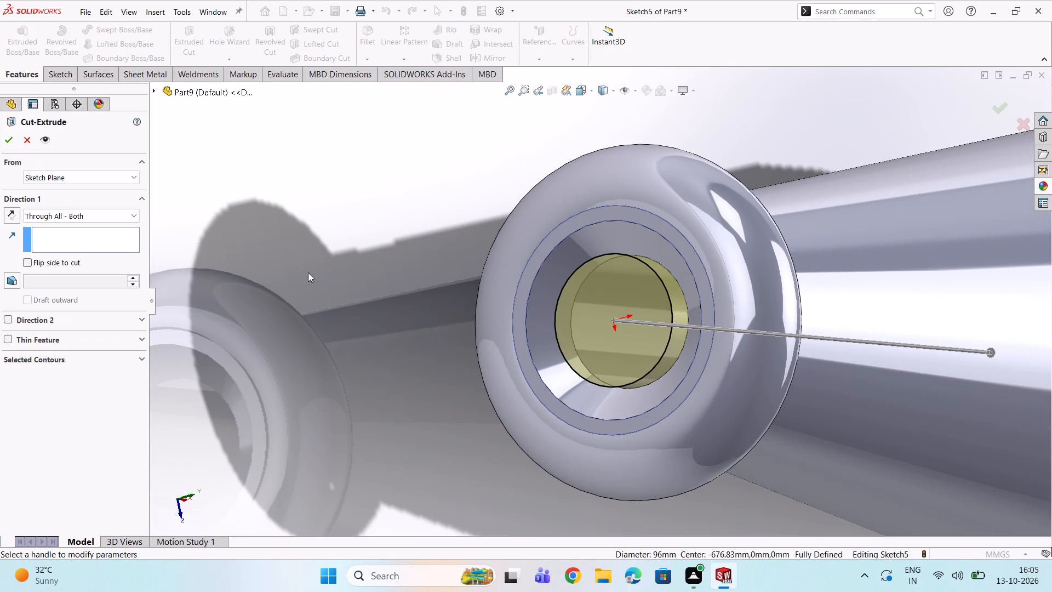
scroll(407, 272, up, 3)
scroll(546, 305, up, 2)
middle_drag(489, 295, 450, 241)
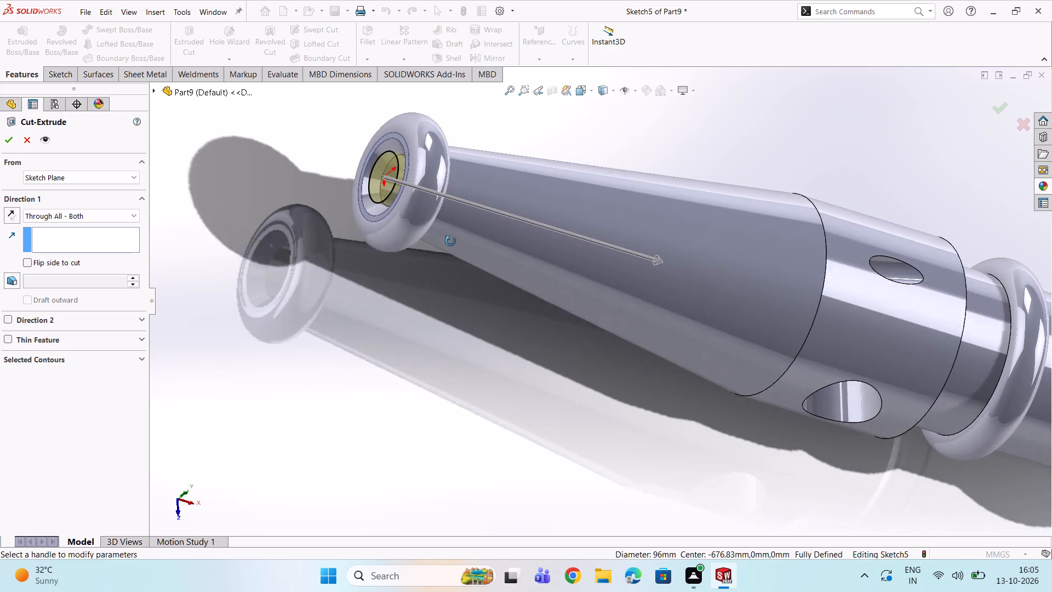
middle_drag(450, 241, 443, 229)
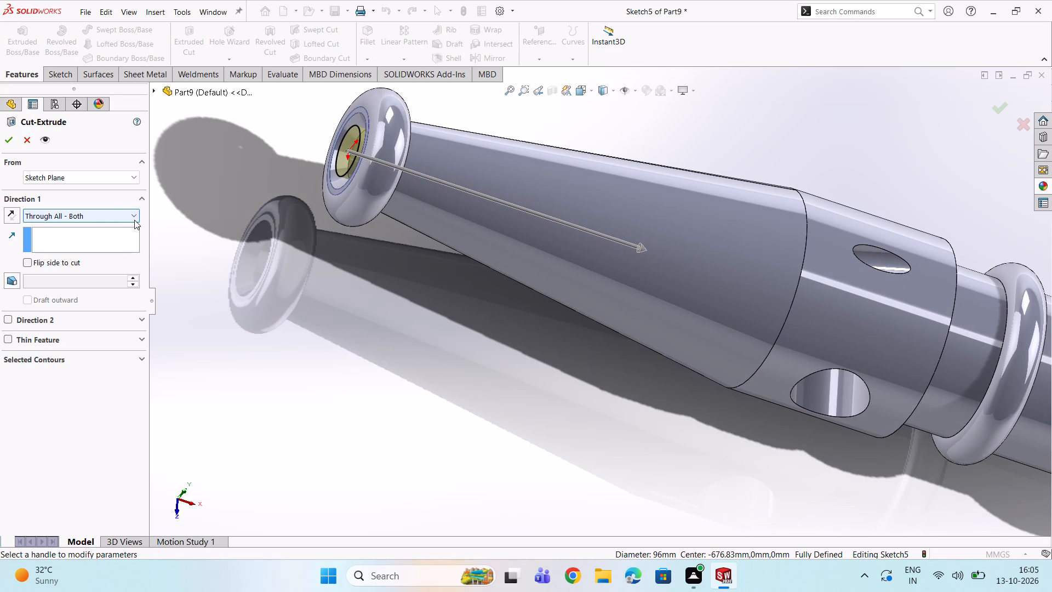
double_click(134, 220)
click(135, 219)
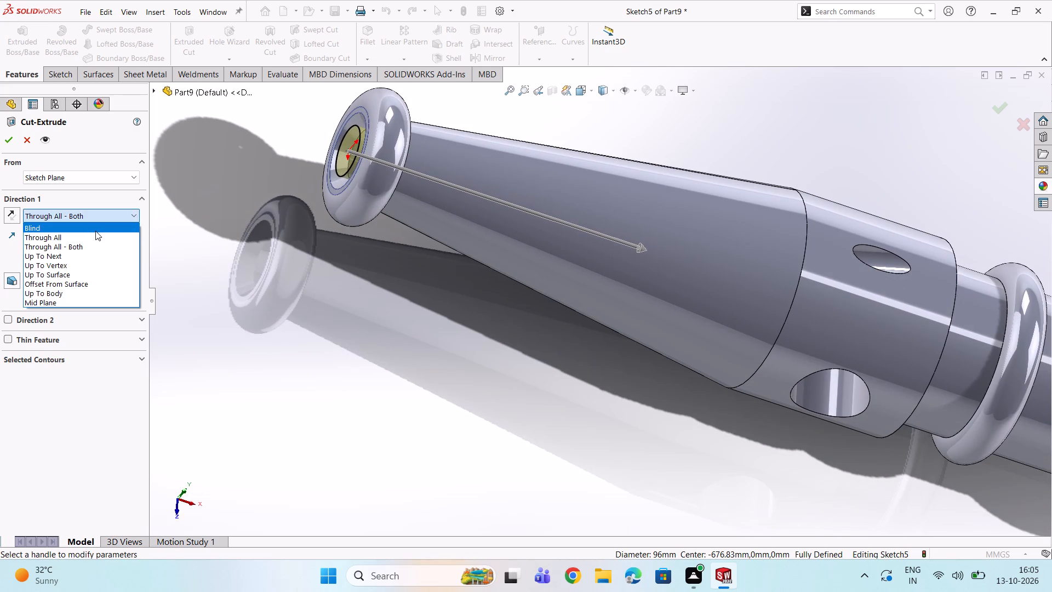
double_click(95, 231)
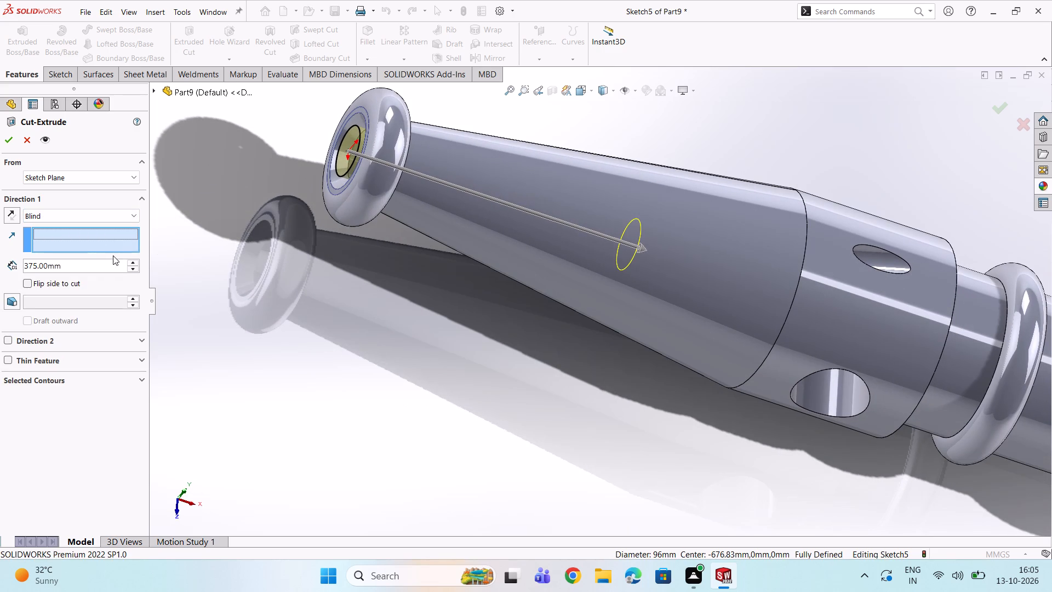
double_click(135, 264)
click(135, 264)
triple_click(135, 264)
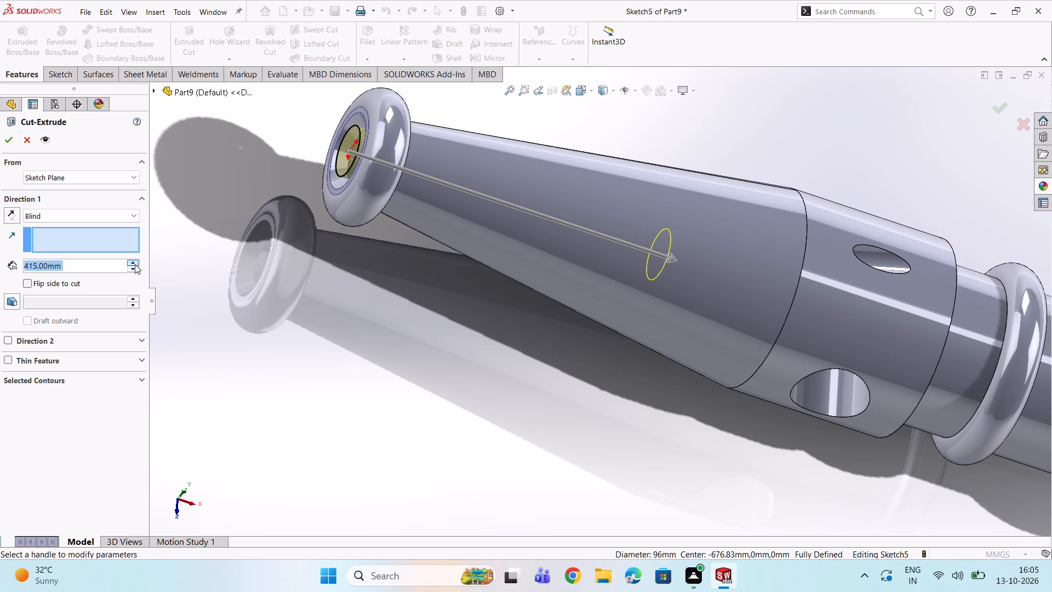
triple_click(135, 264)
triple_click(135, 264)
triple_click(135, 264)
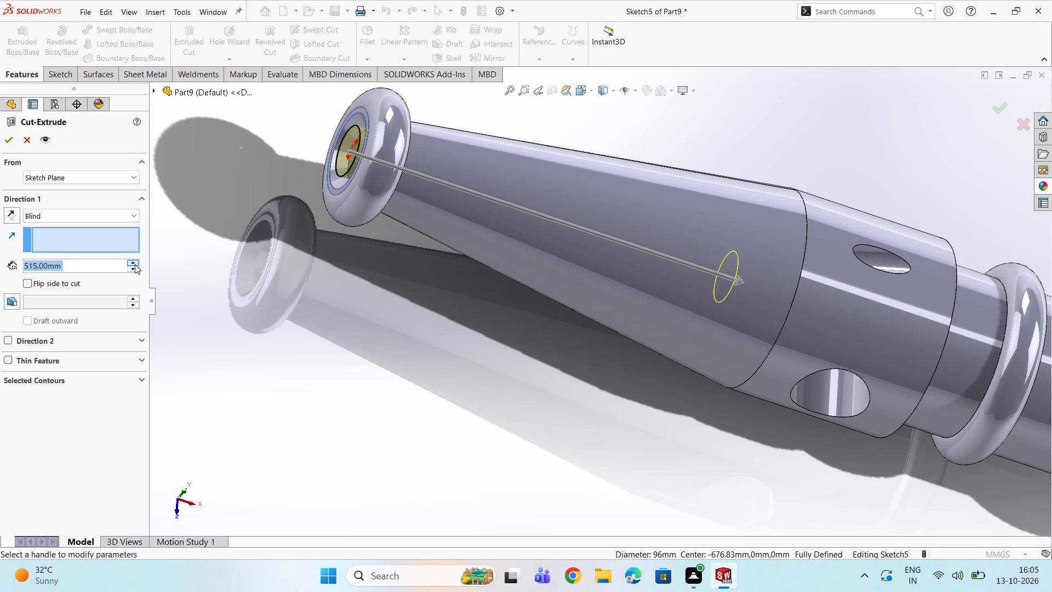
triple_click(135, 264)
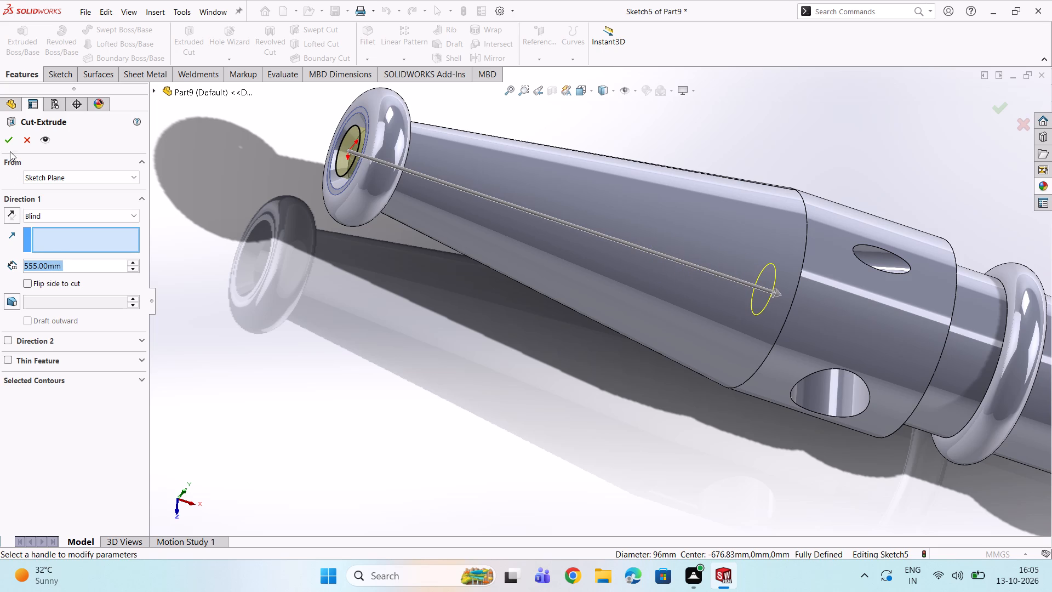
click(8, 143)
Look into the axial bore from the tapered end to examine where it meets the inclined holes.
middle_drag(494, 284, 489, 281)
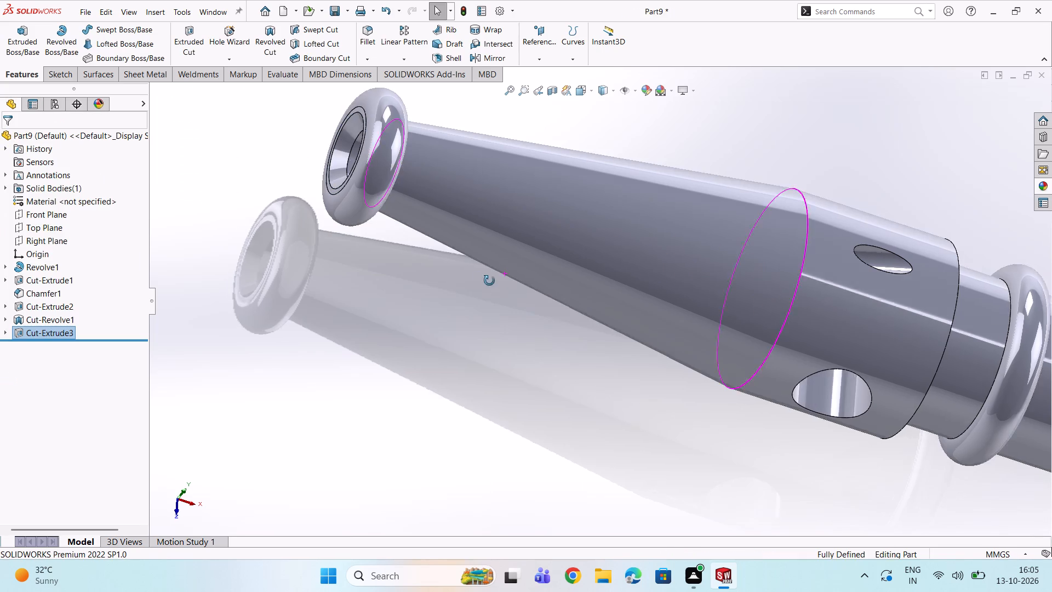
middle_drag(489, 281, 573, 349)
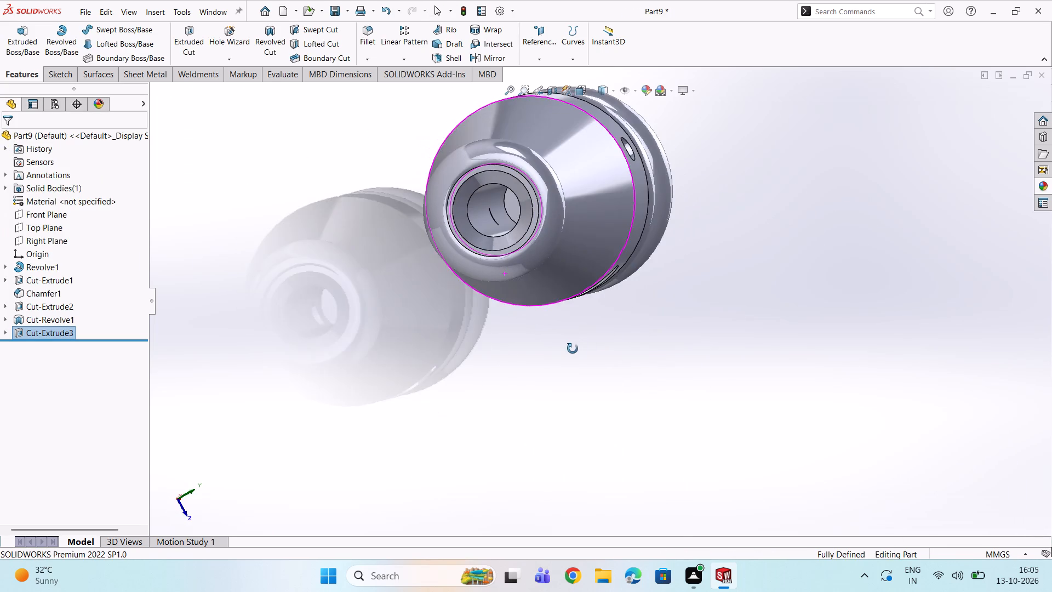
middle_drag(573, 349, 541, 347)
scroll(541, 347, up, 4)
scroll(569, 321, down, 3)
scroll(412, 282, down, 2)
scroll(450, 220, down, 1)
middle_drag(450, 220, 477, 204)
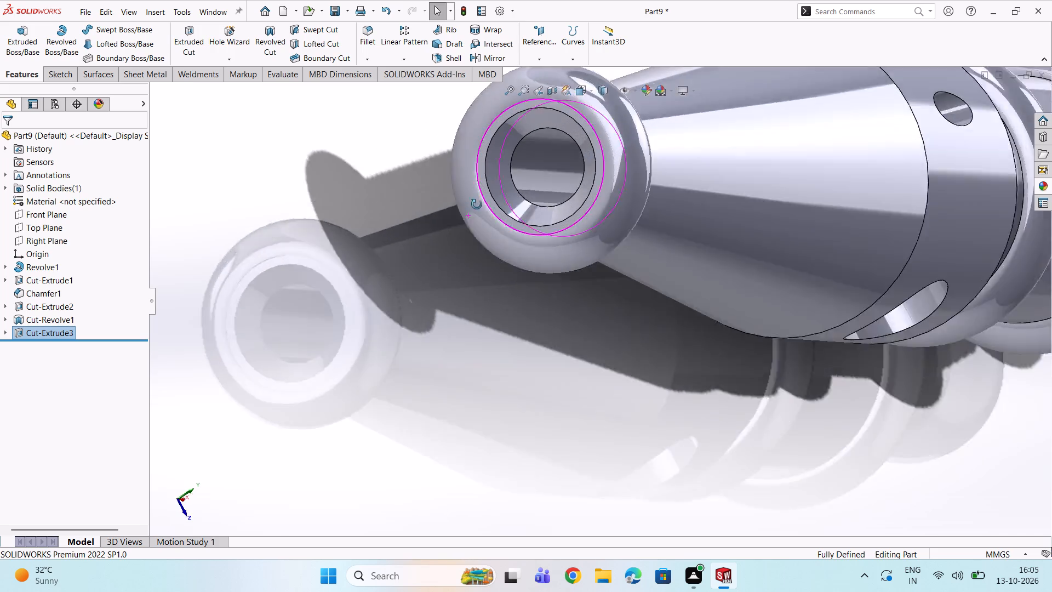
middle_drag(477, 204, 497, 224)
scroll(499, 209, down, 4)
middle_drag(549, 181, 537, 183)
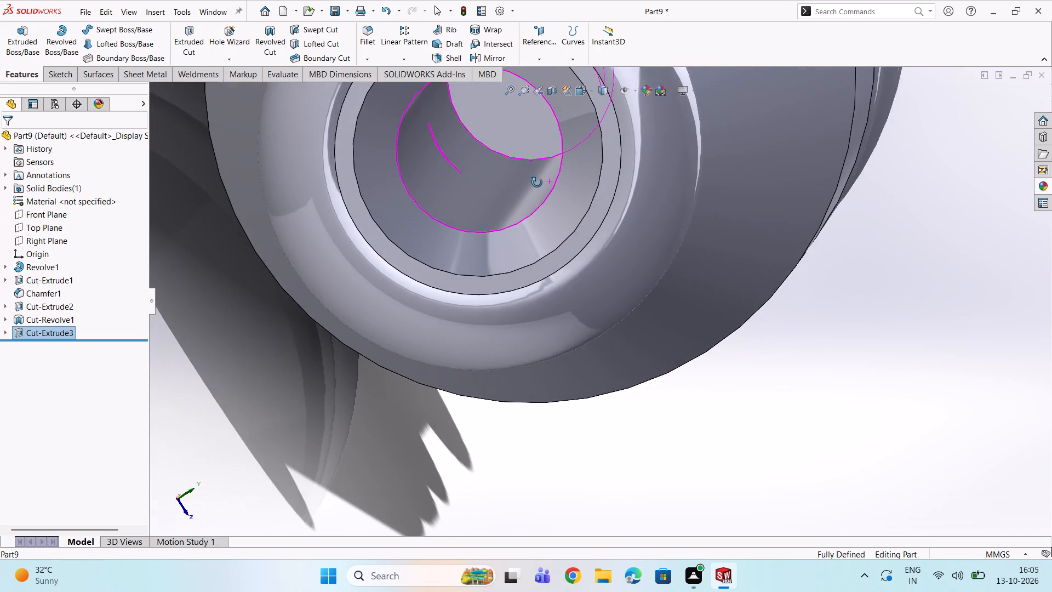
middle_drag(537, 183, 537, 181)
scroll(537, 181, up, 3)
scroll(535, 175, down, 4)
middle_drag(539, 174, 544, 167)
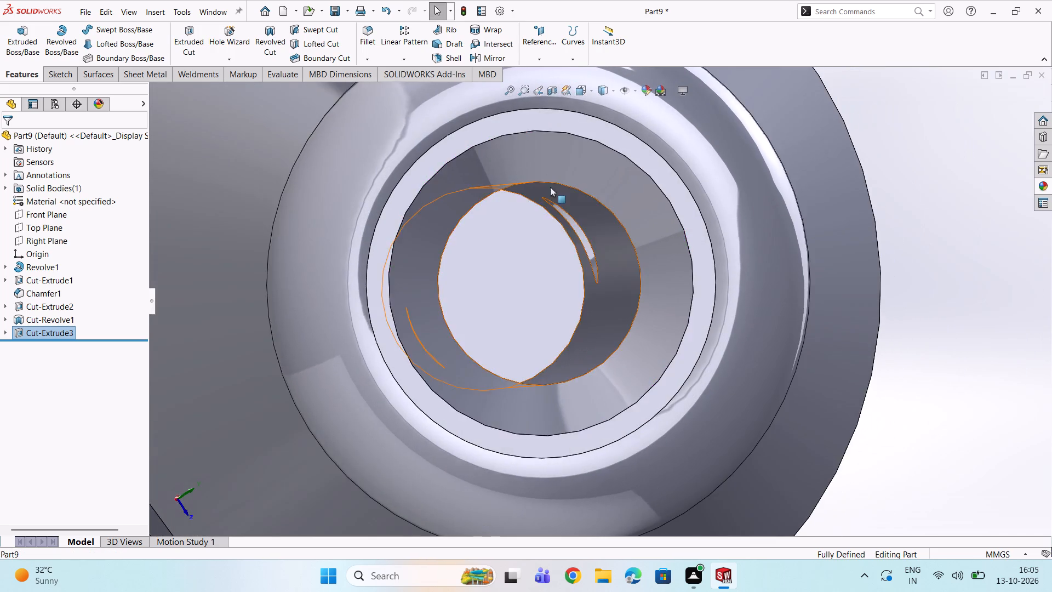
scroll(546, 191, up, 3)
scroll(543, 223, down, 2)
middle_click(539, 230)
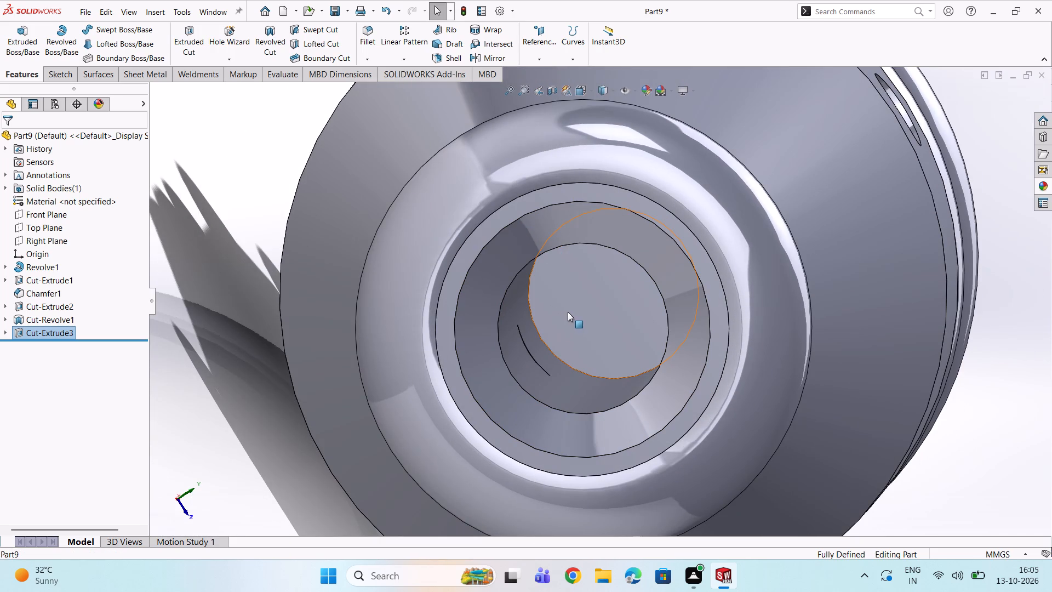
Inspect the outside of the part around the hole openings on the cylindrical section.
scroll(582, 295, up, 4)
middle_drag(597, 288, 568, 263)
scroll(568, 263, up, 4)
scroll(653, 258, down, 2)
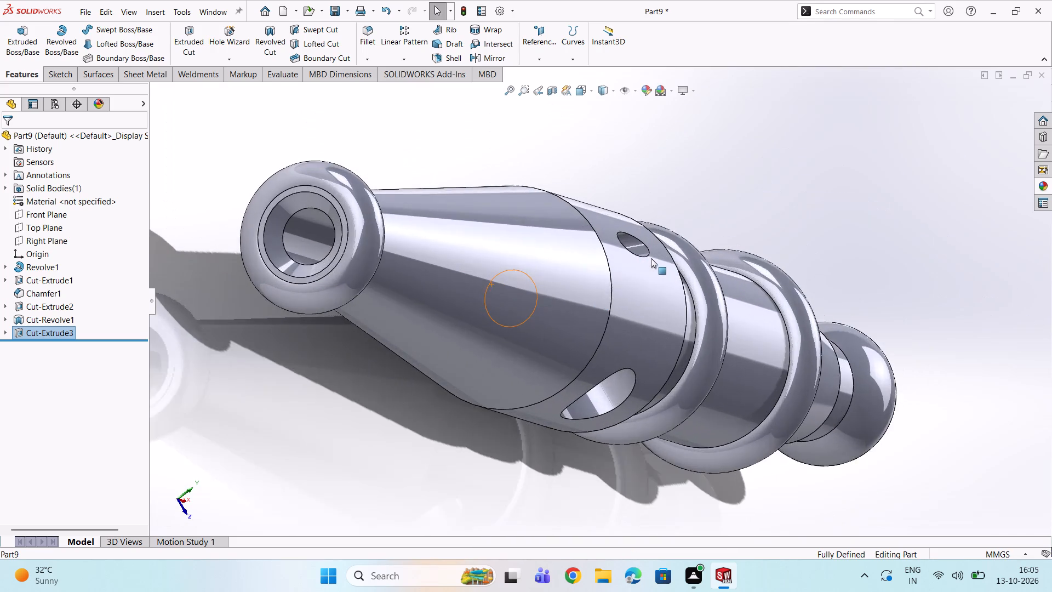
scroll(651, 255, up, 5)
middle_drag(635, 282, 598, 285)
scroll(604, 278, down, 3)
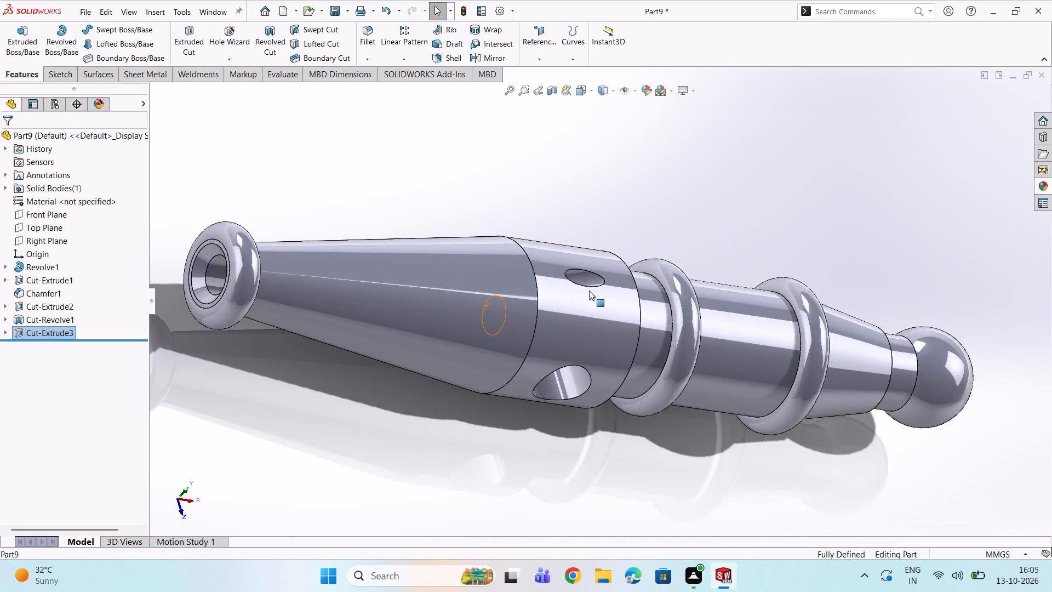
middle_drag(587, 291, 550, 286)
scroll(549, 286, down, 6)
scroll(511, 311, up, 5)
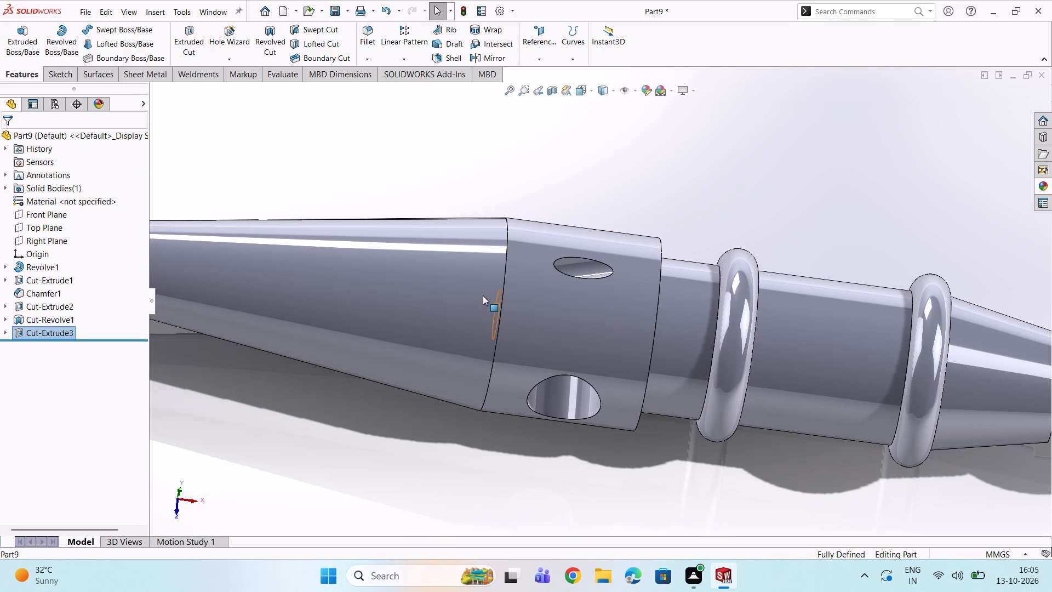
key(Escape)
scroll(396, 229, up, 4)
scroll(474, 277, down, 2)
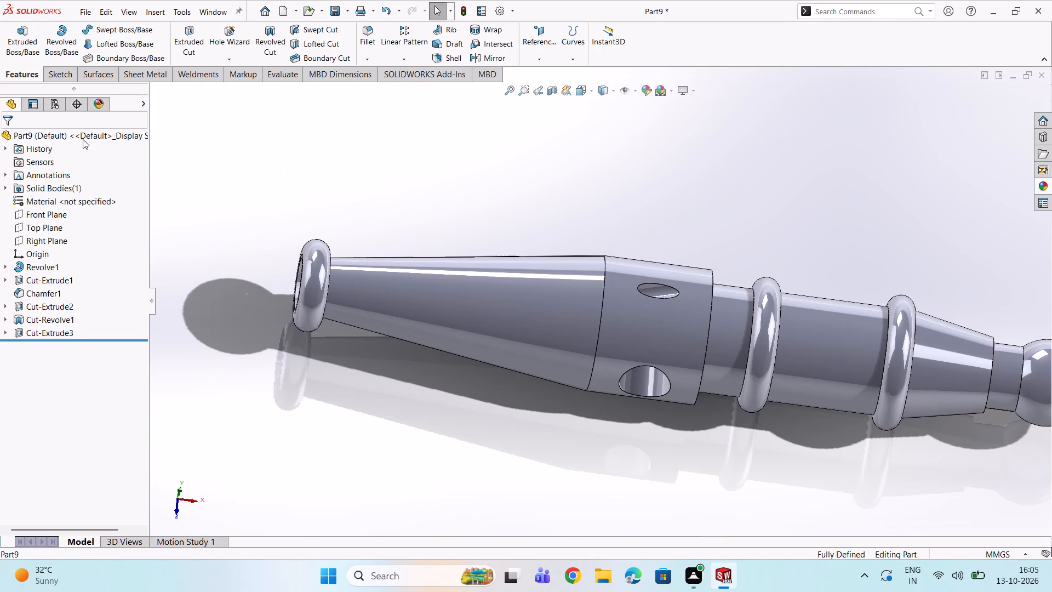
Apply a yellow colour appearance to the whole part.
double_click(39, 133)
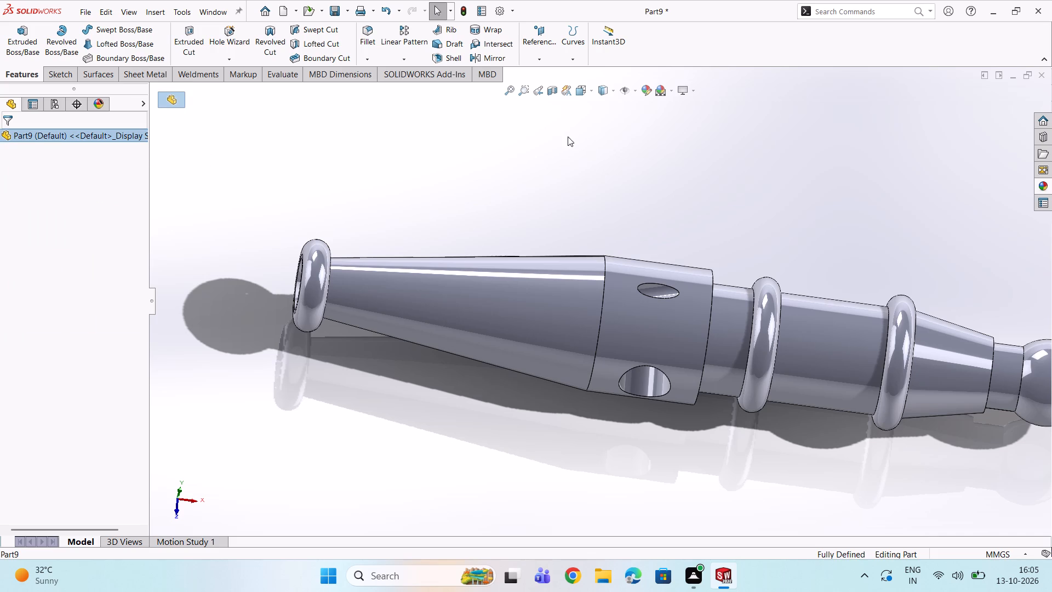
click(644, 91)
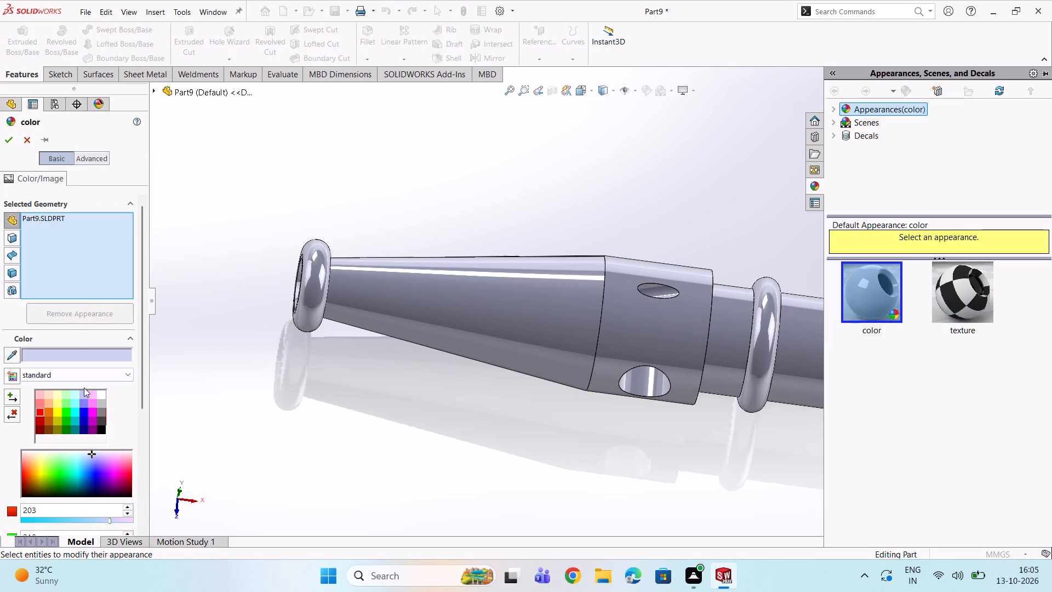
double_click(56, 412)
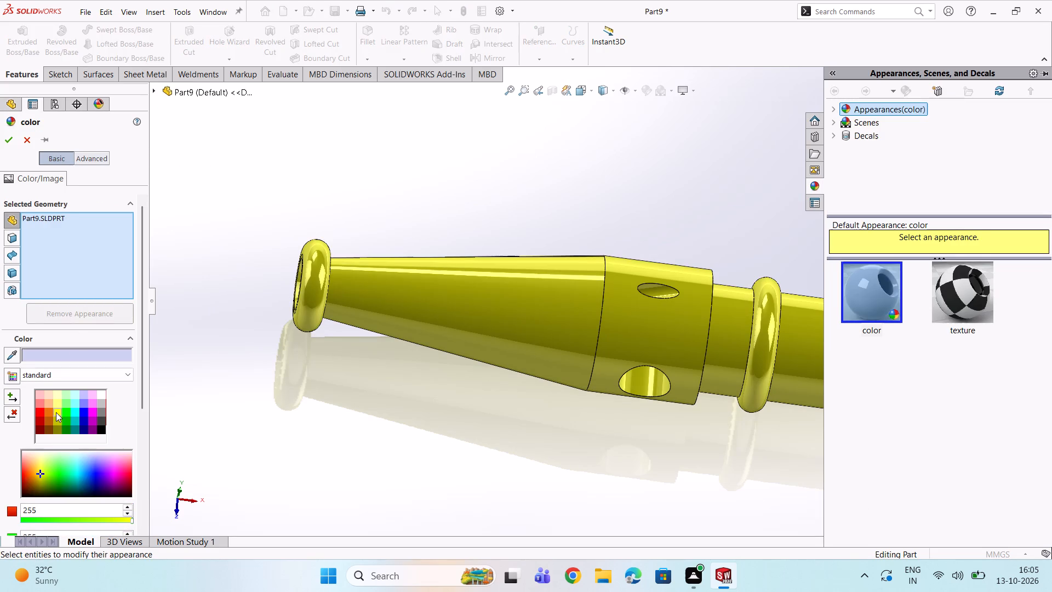
click(8, 139)
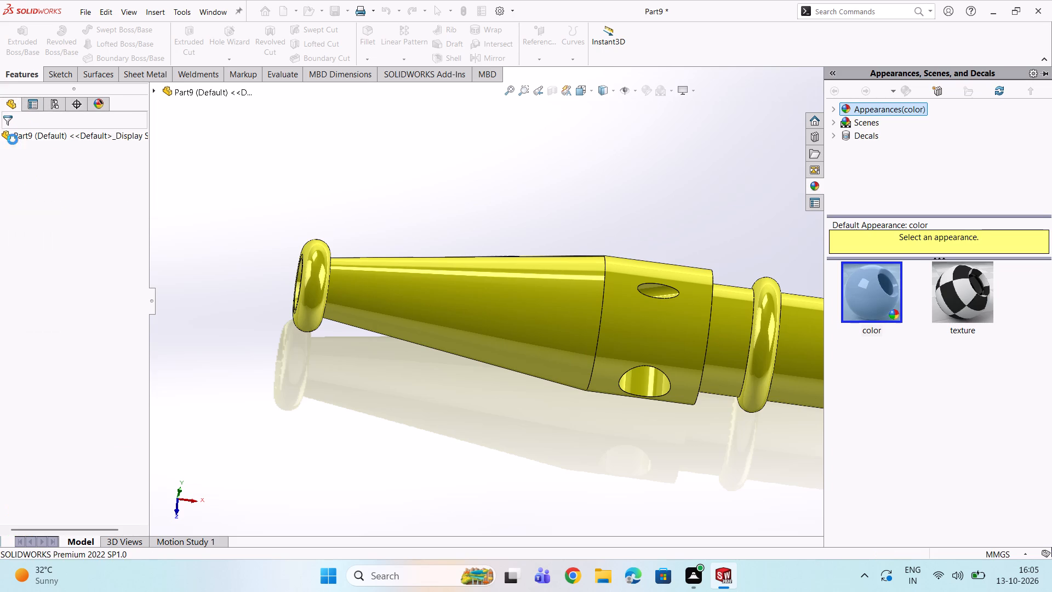
Save the part in the Documents folder as CA 6 and close it.
scroll(467, 227, up, 1)
click(447, 245)
scroll(579, 244, up, 3)
scroll(582, 274, down, 3)
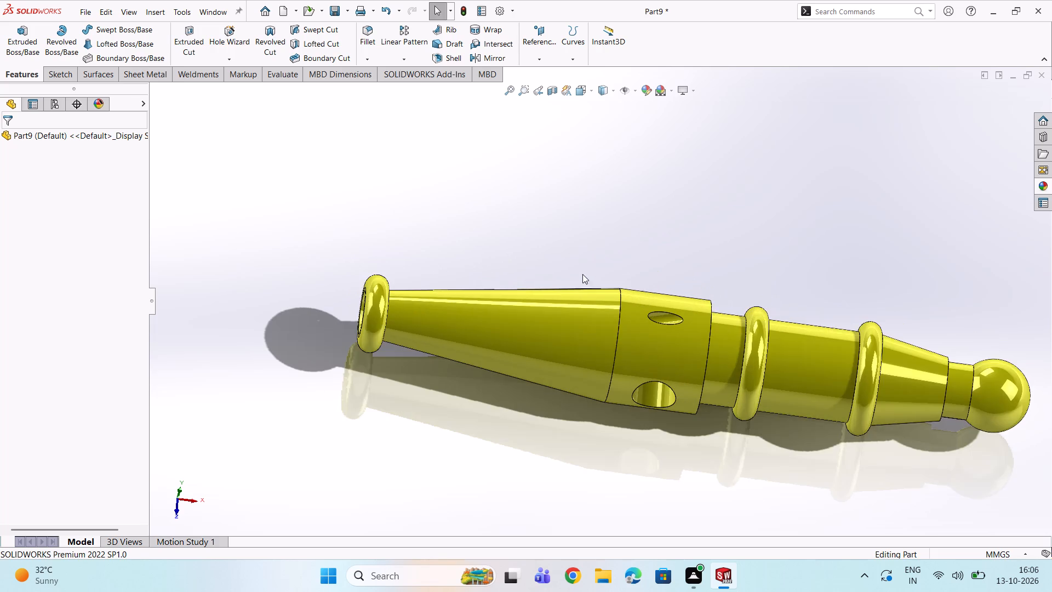
middle_drag(576, 270, 607, 189)
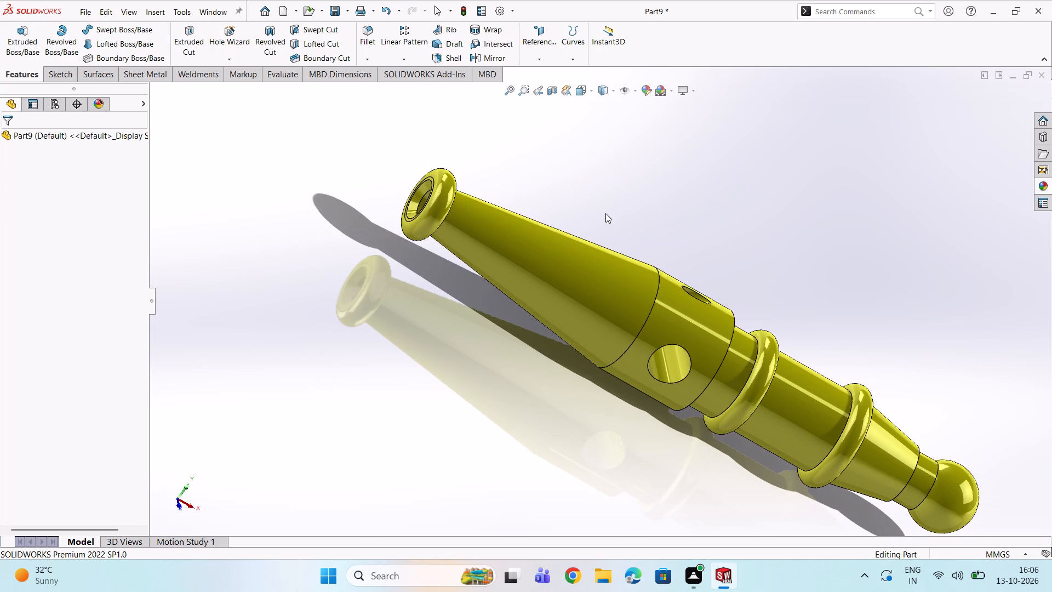
click(681, 241)
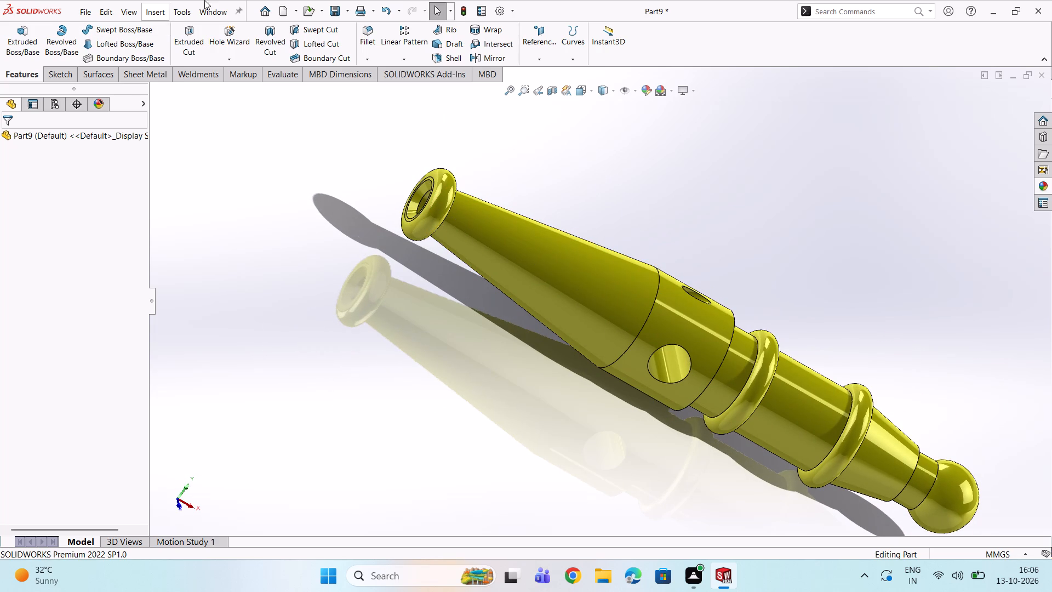
click(333, 9)
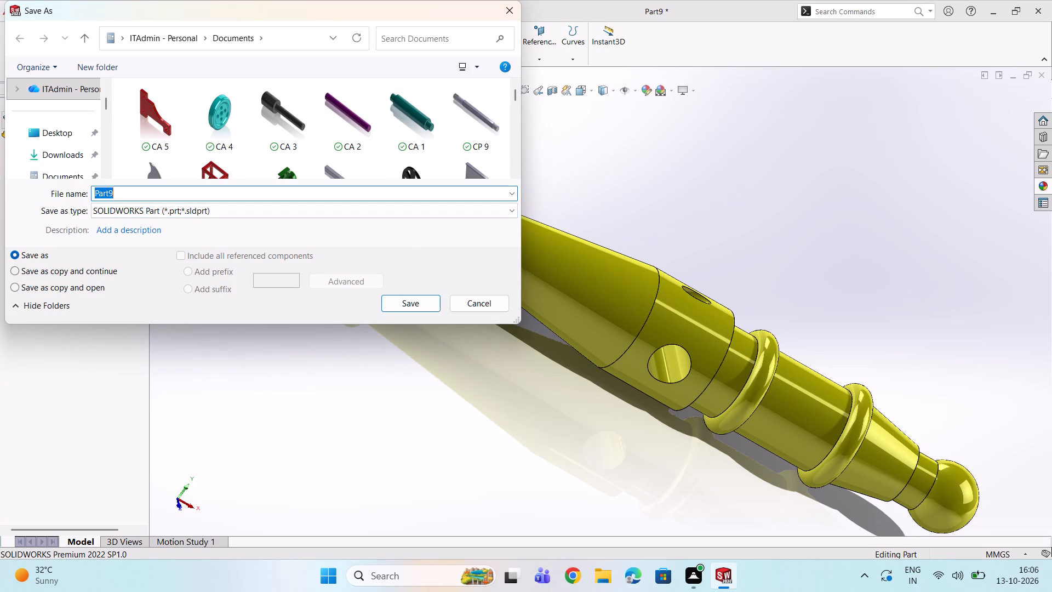
text(CA)
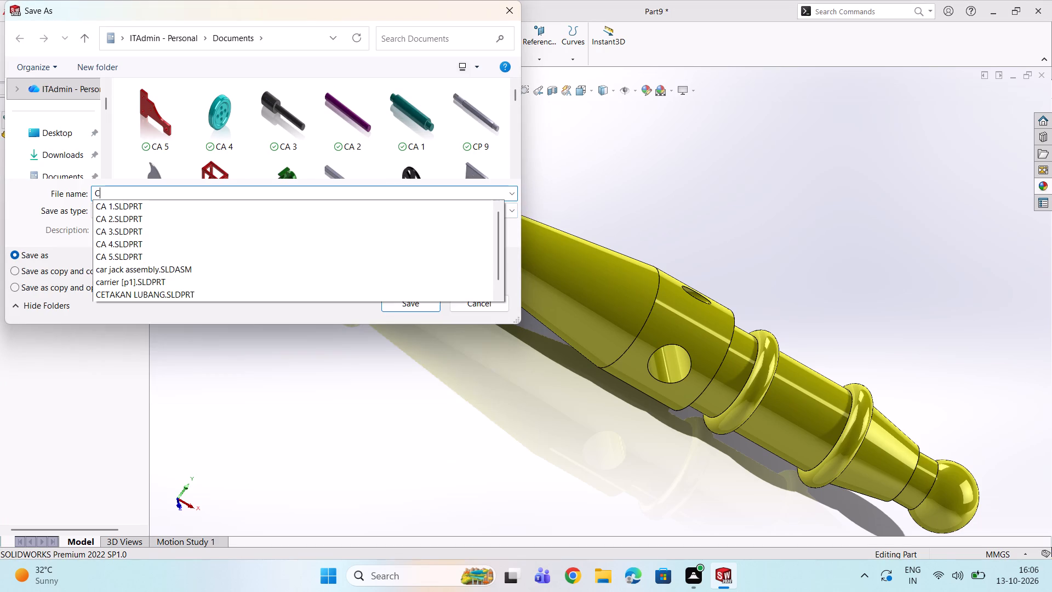
key(space)
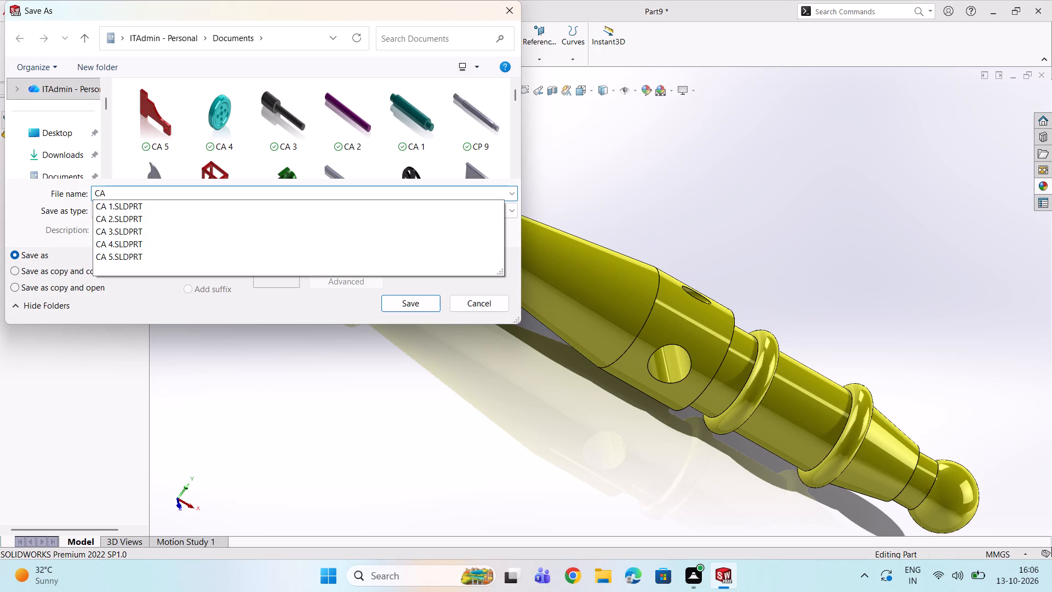
key(6)
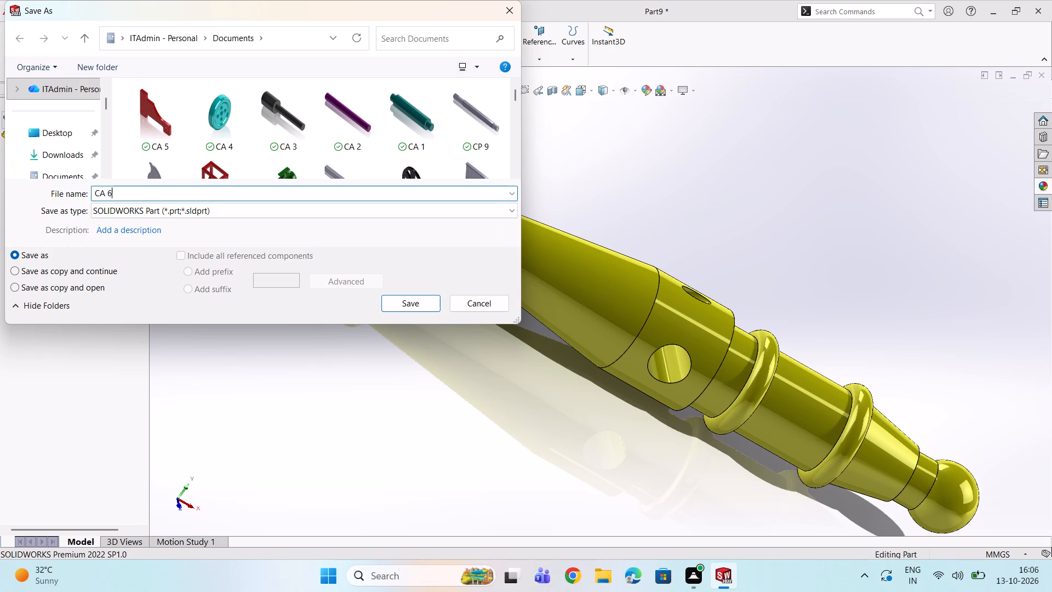
key(Return)
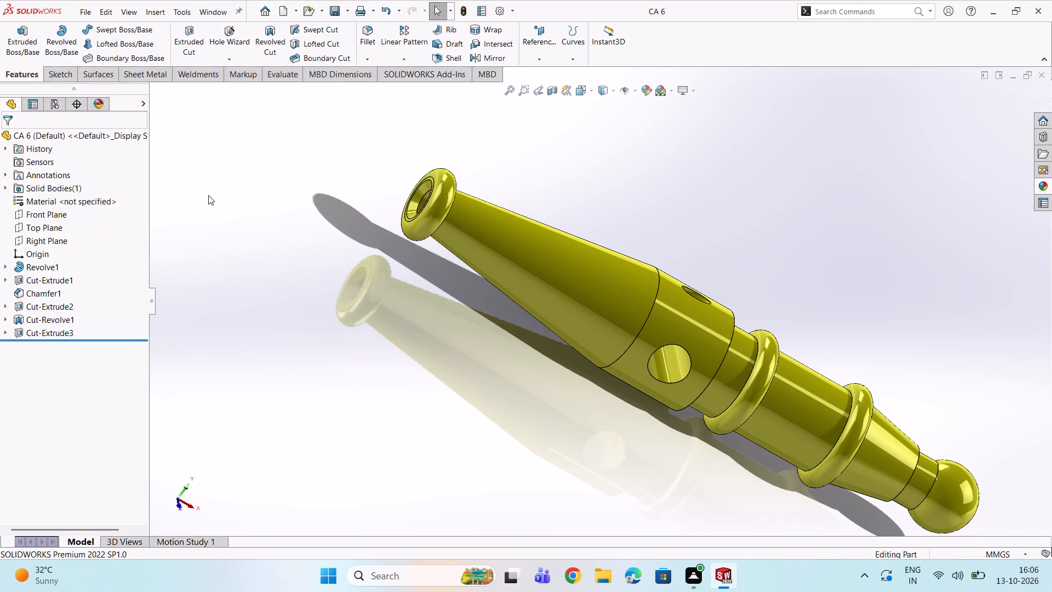
click(1042, 72)
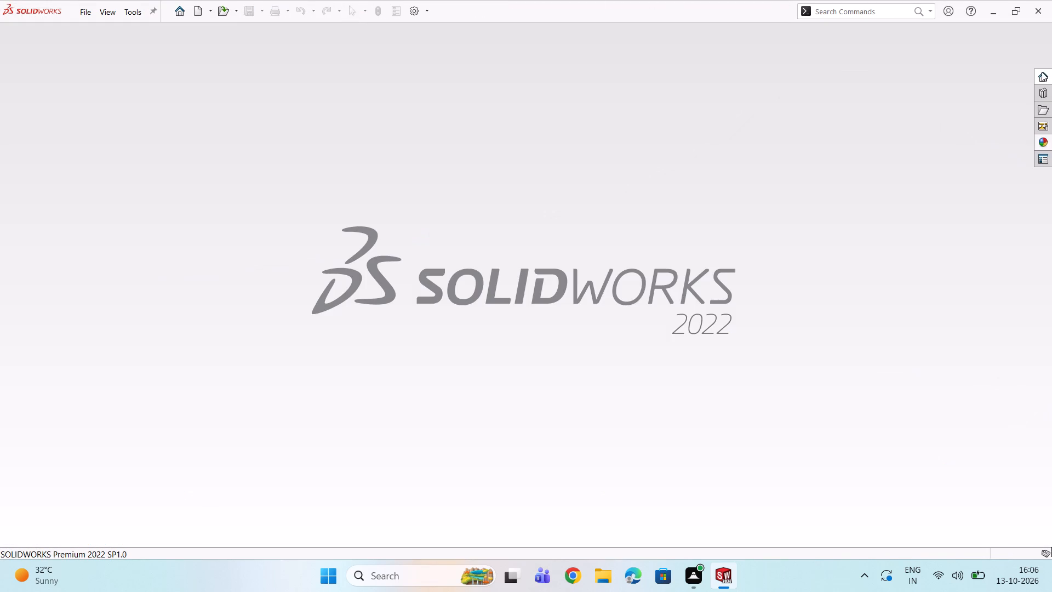
Create a new part document and set its unit system to MMGS.
click(196, 7)
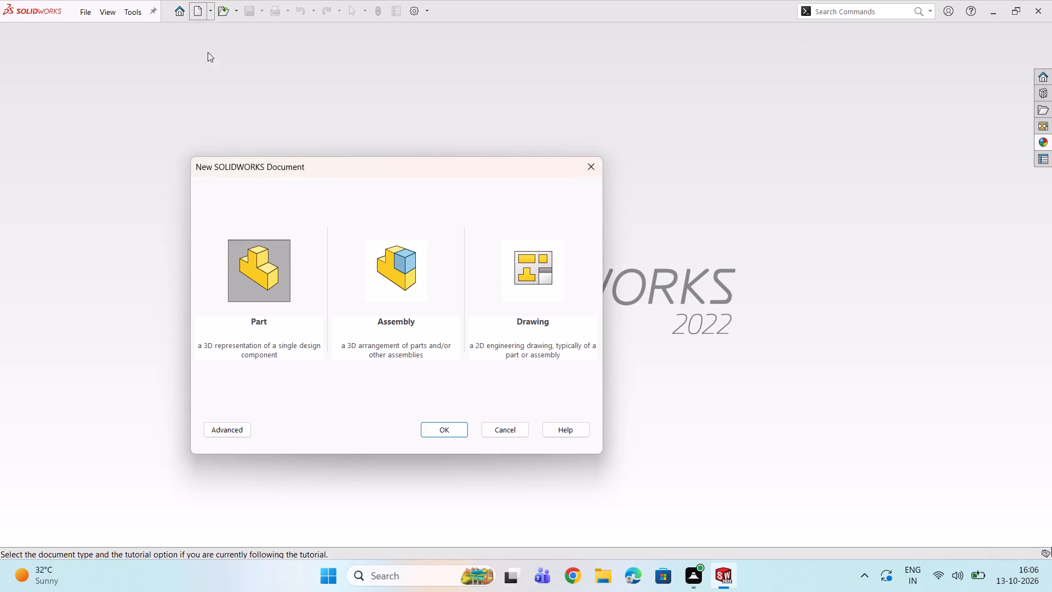
click(434, 425)
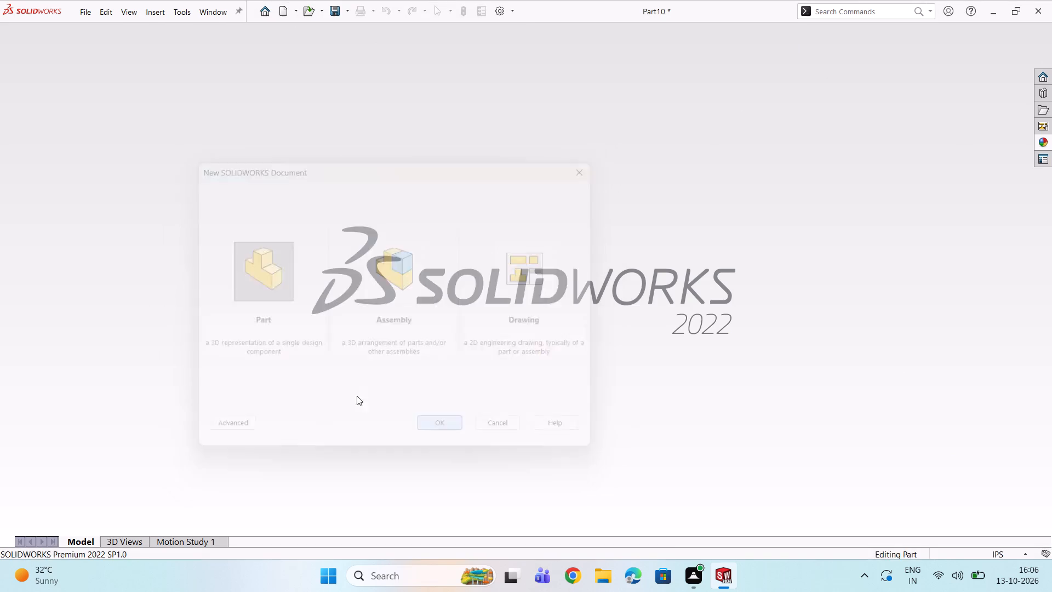
click(267, 16)
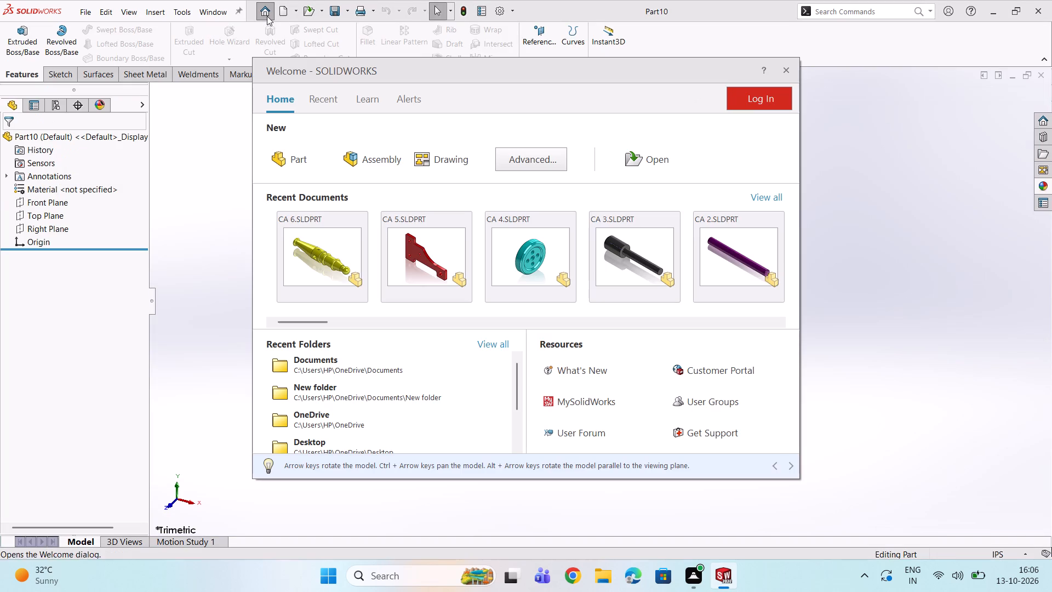
click(786, 69)
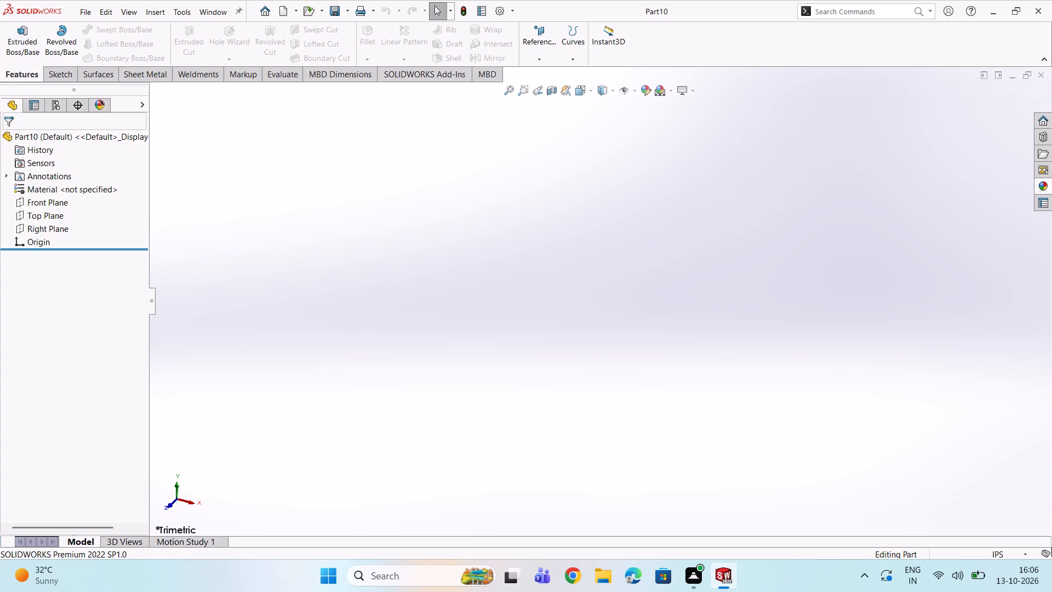
click(49, 78)
click(16, 36)
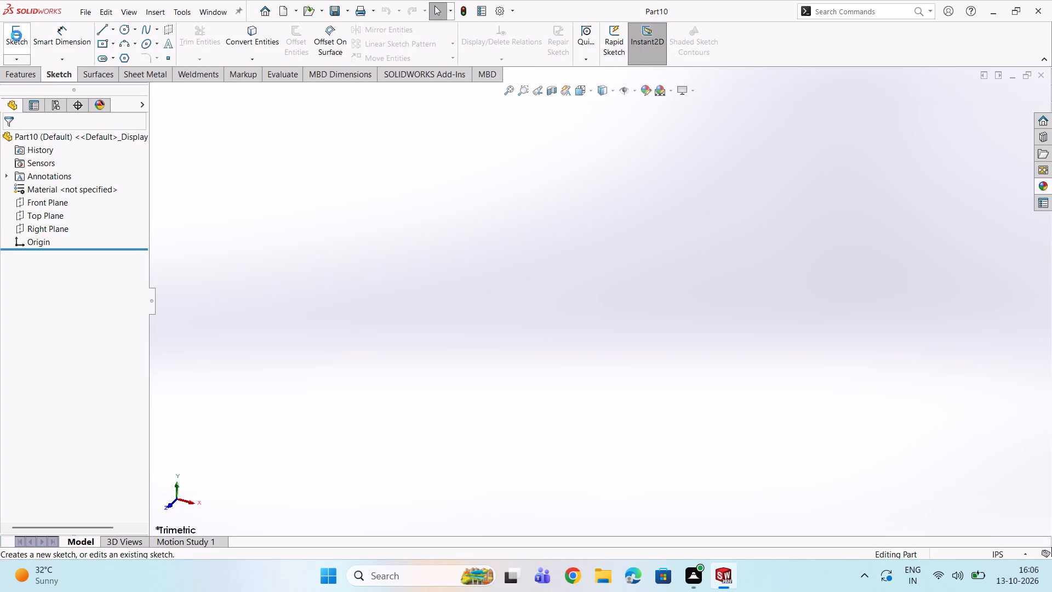
click(1008, 553)
click(962, 504)
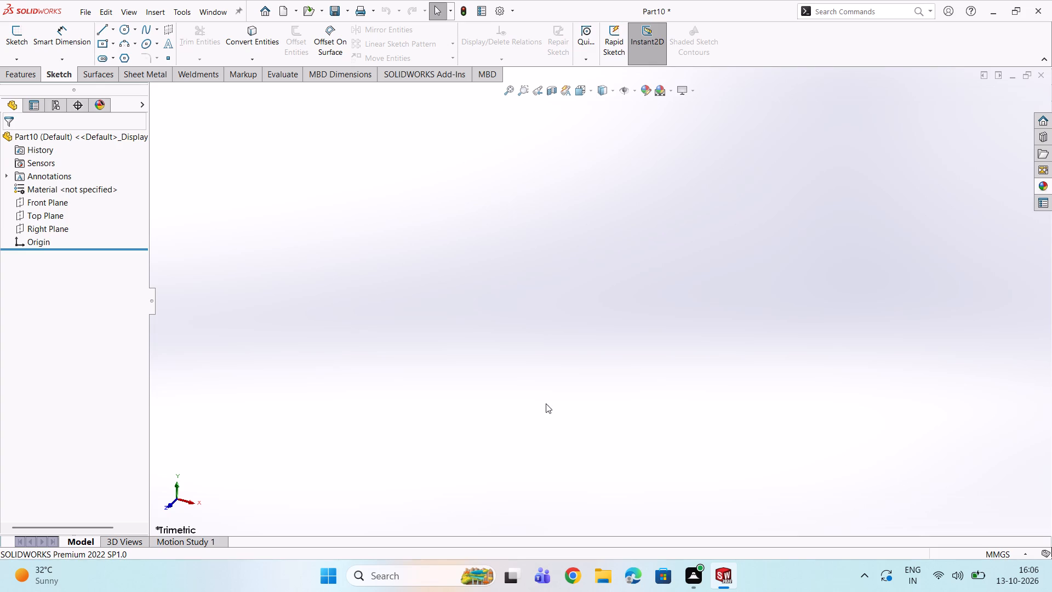
Start a sketch on the Front Plane and draw a center rectangle about 232 by 37 mm centred on the origin.
click(37, 205)
click(21, 76)
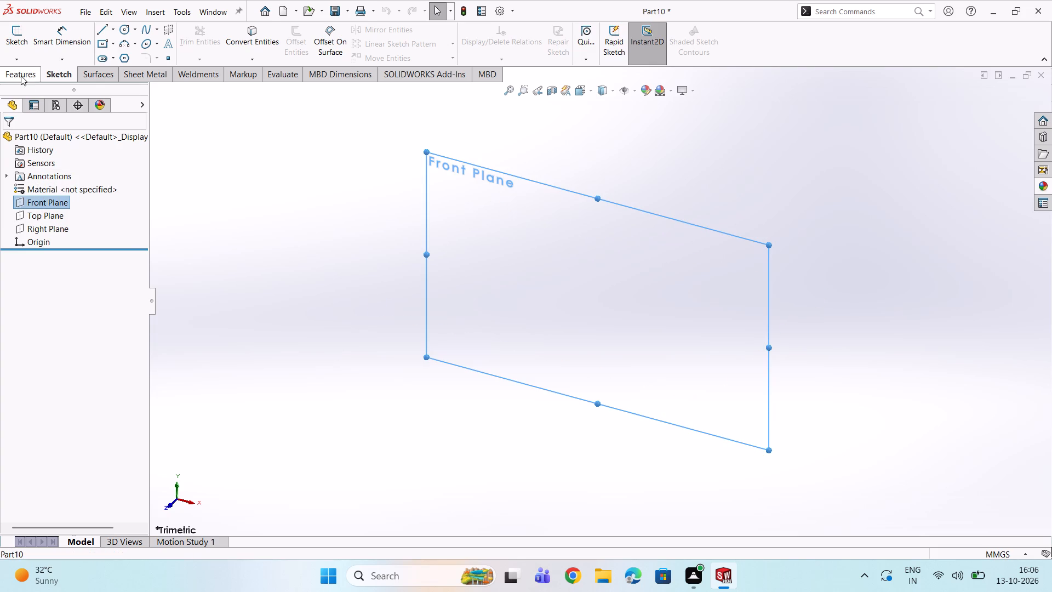
click(48, 74)
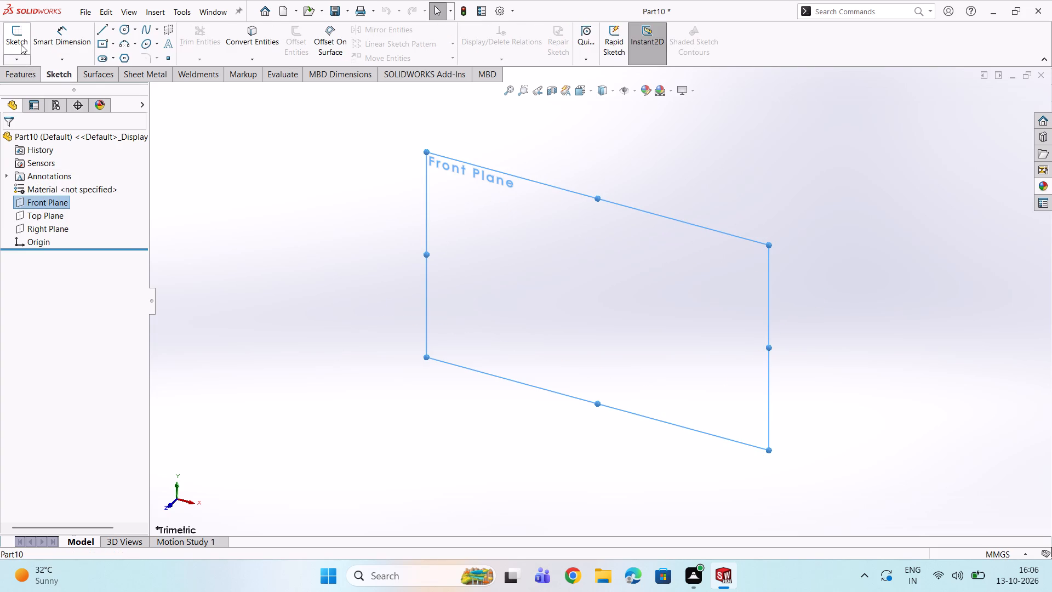
click(21, 44)
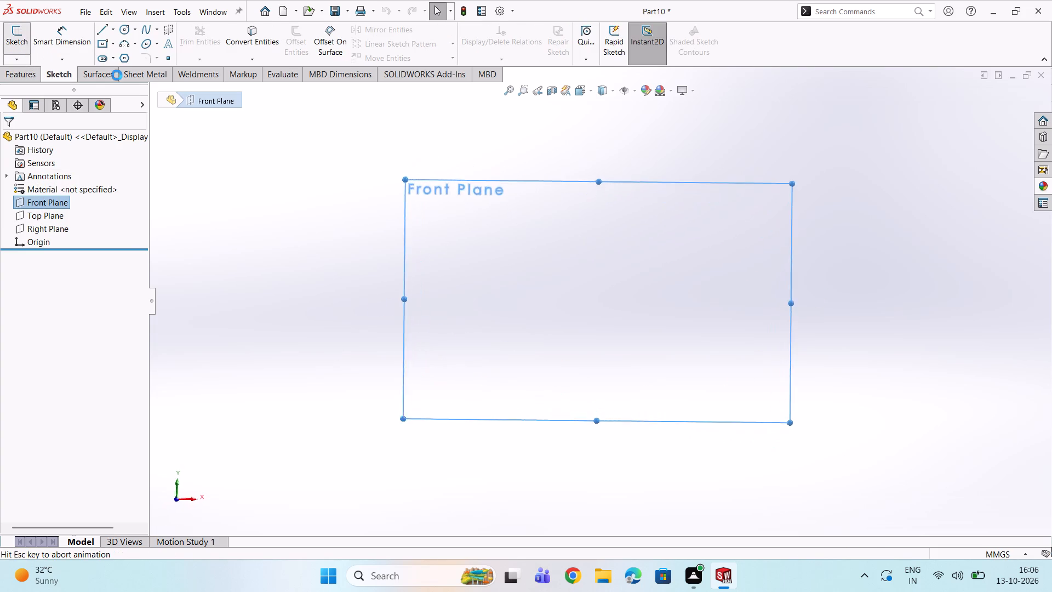
click(102, 44)
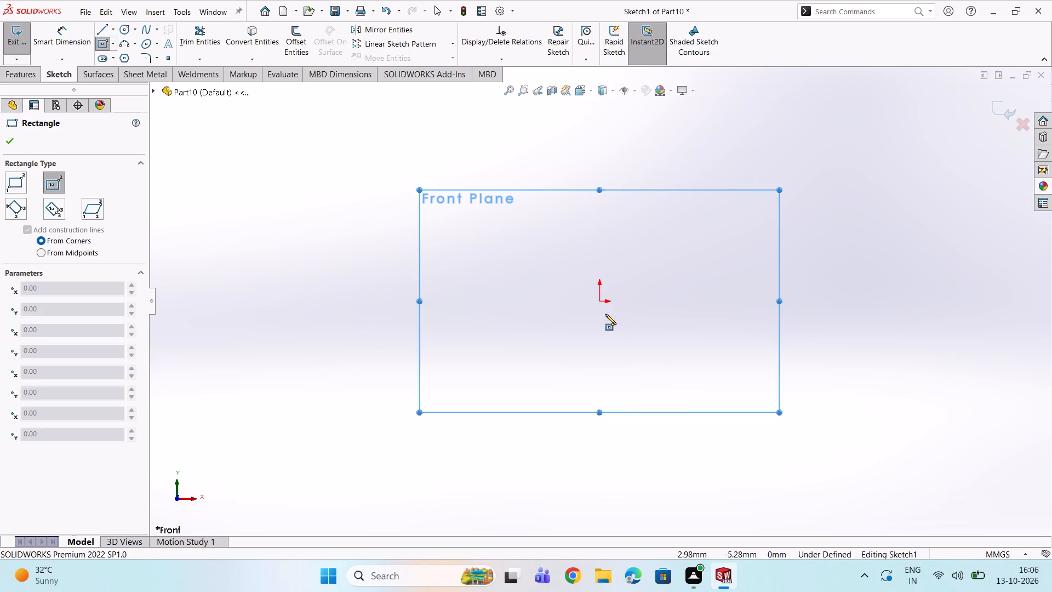
click(600, 303)
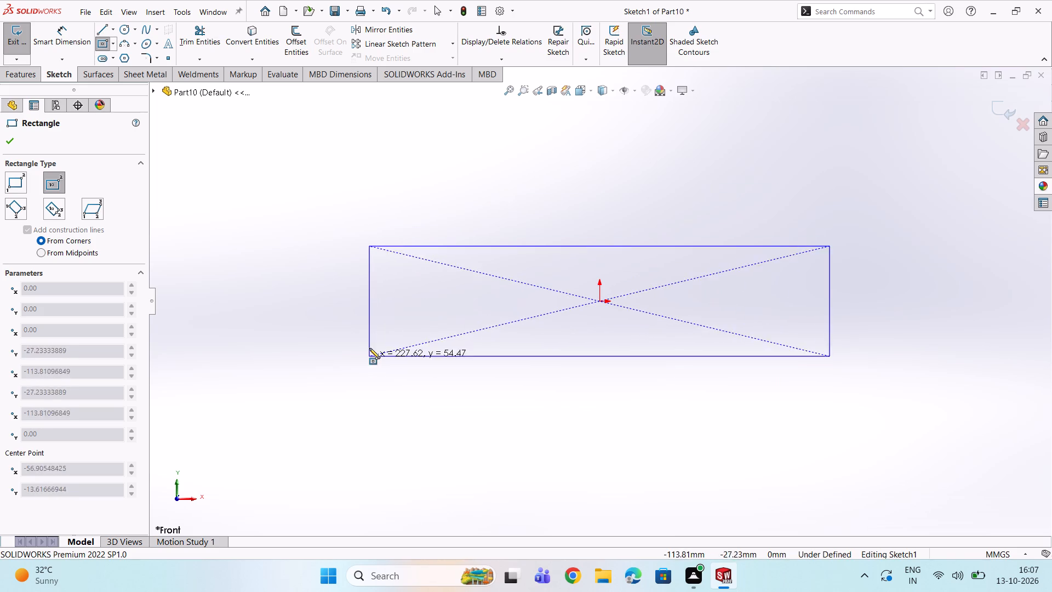
click(364, 338)
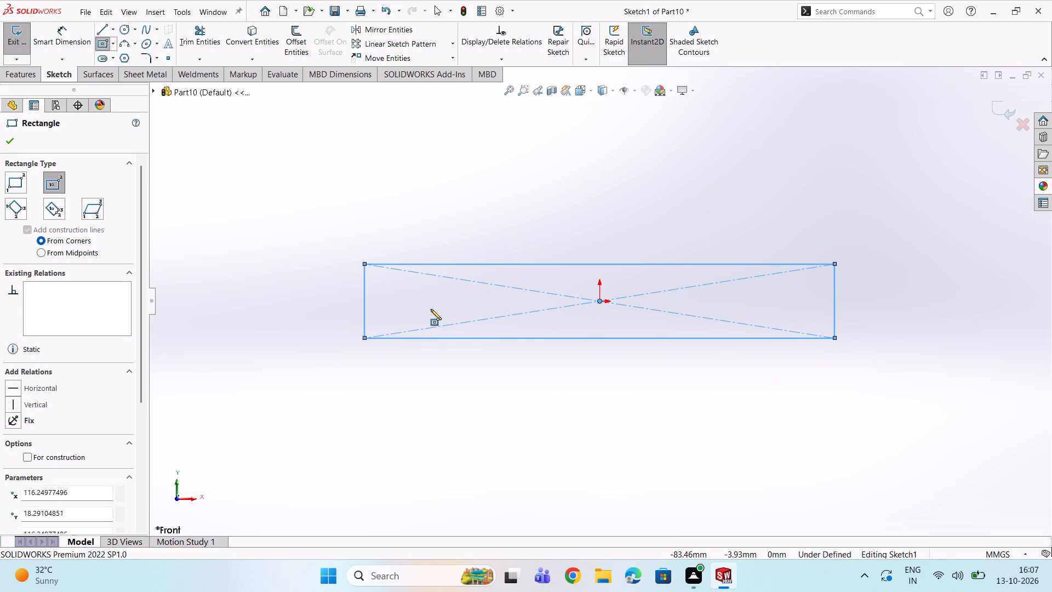
Add center rectangles of about 79 by 19 mm on the main rectangle's left edge midpoint and 47 by 10 mm on that one's left edge.
click(364, 302)
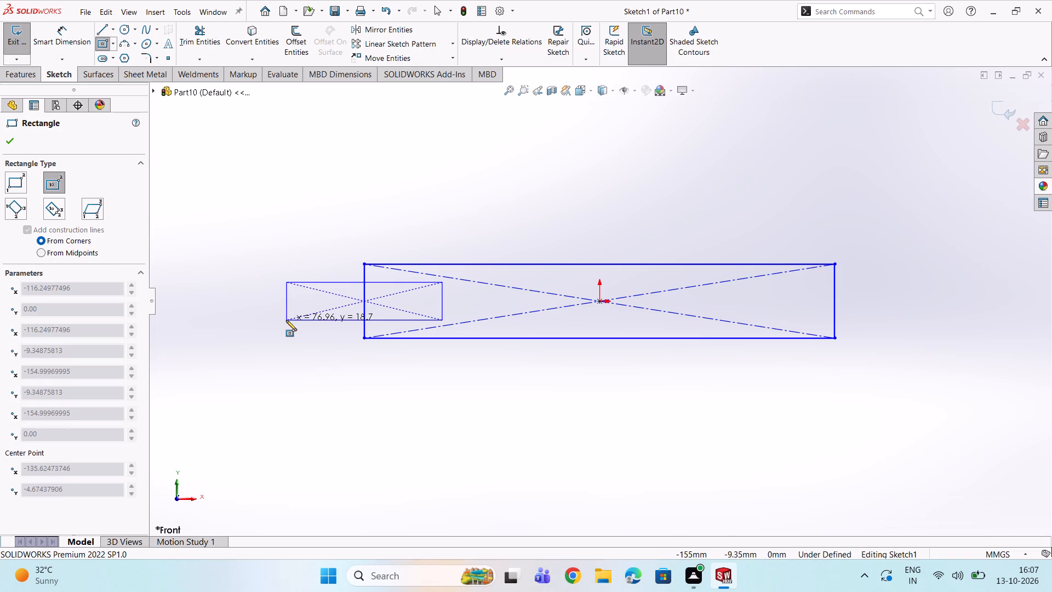
click(285, 320)
click(284, 300)
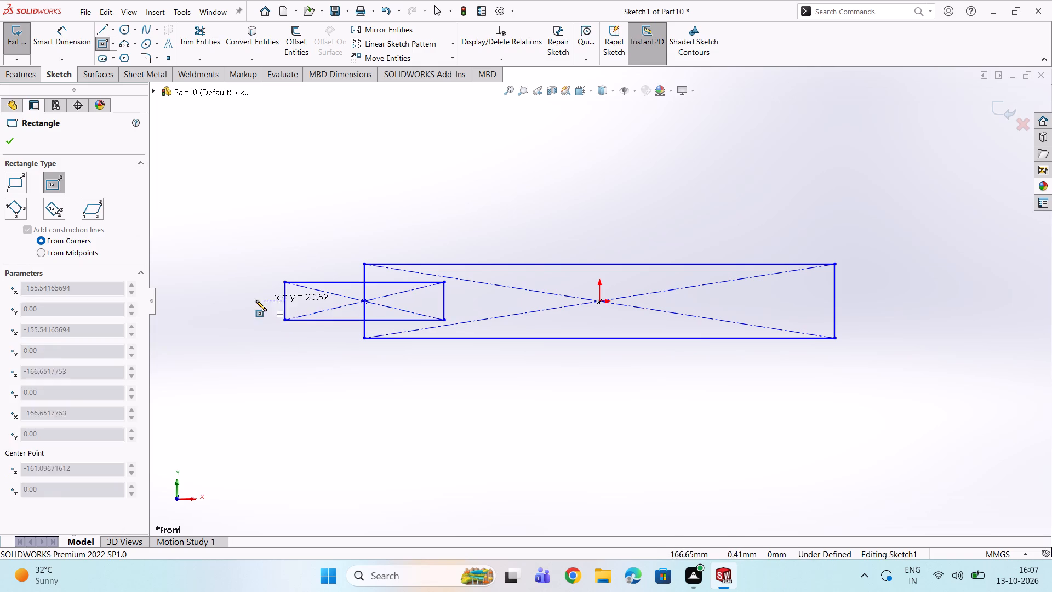
click(238, 311)
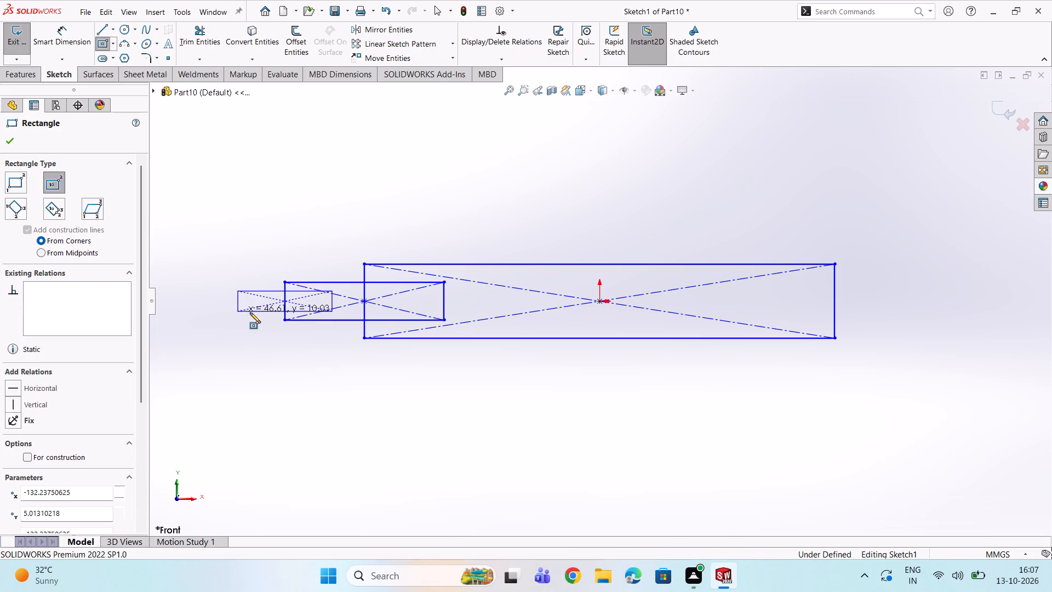
Add center rectangles of about 62 by 19 mm on the main rectangle's right edge midpoint and 26 by 11 mm on that one's right edge.
scroll(508, 297, down, 1)
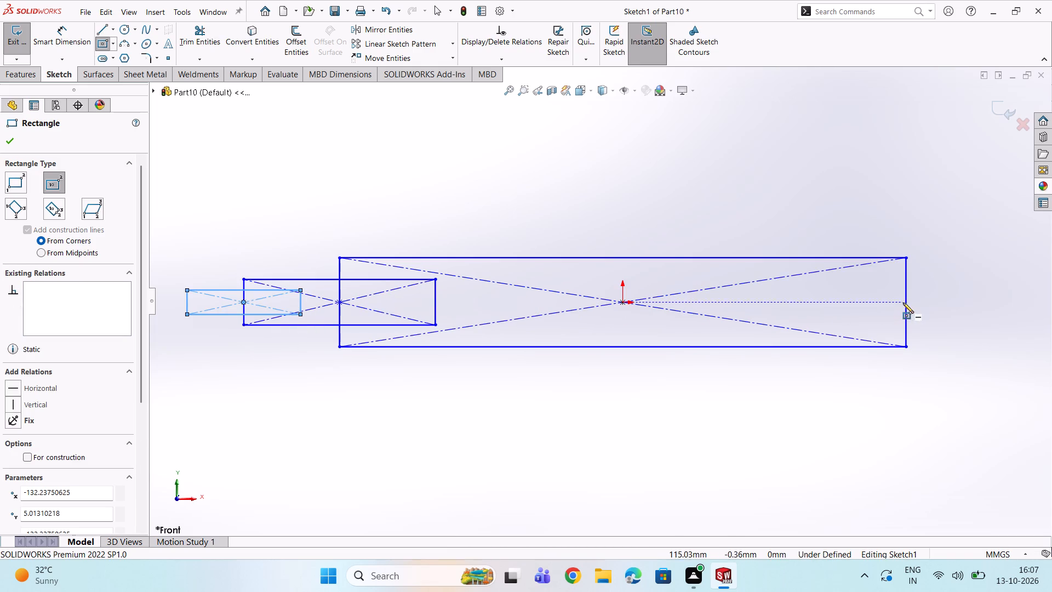
click(907, 302)
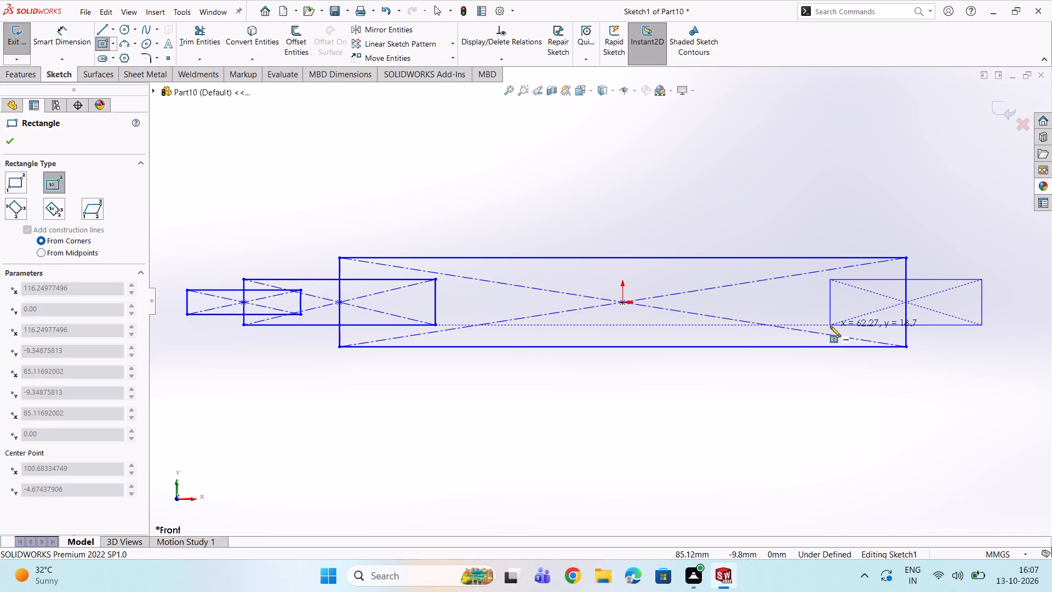
click(830, 326)
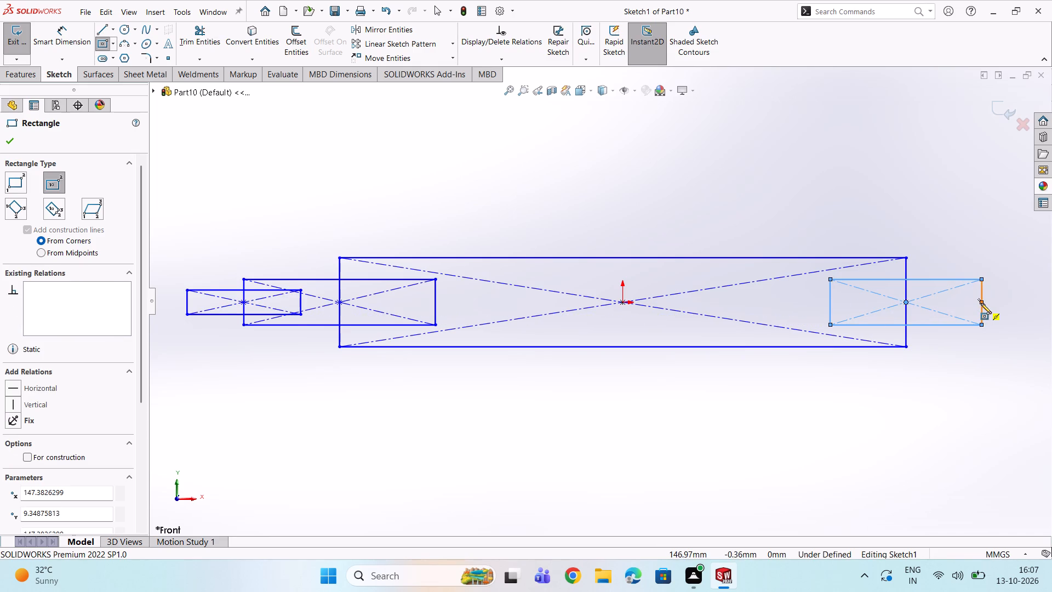
click(981, 303)
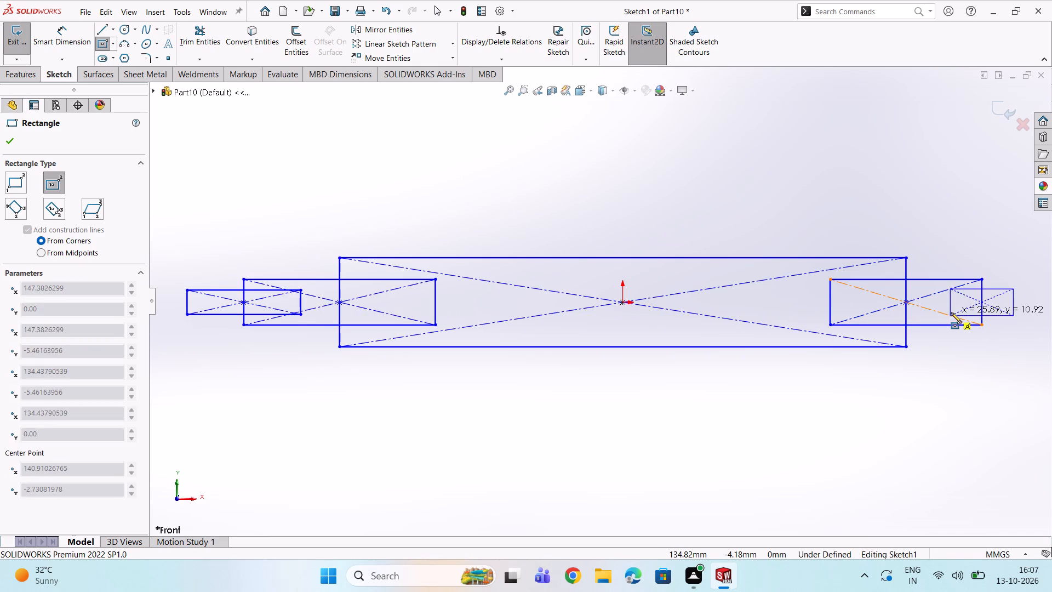
click(951, 312)
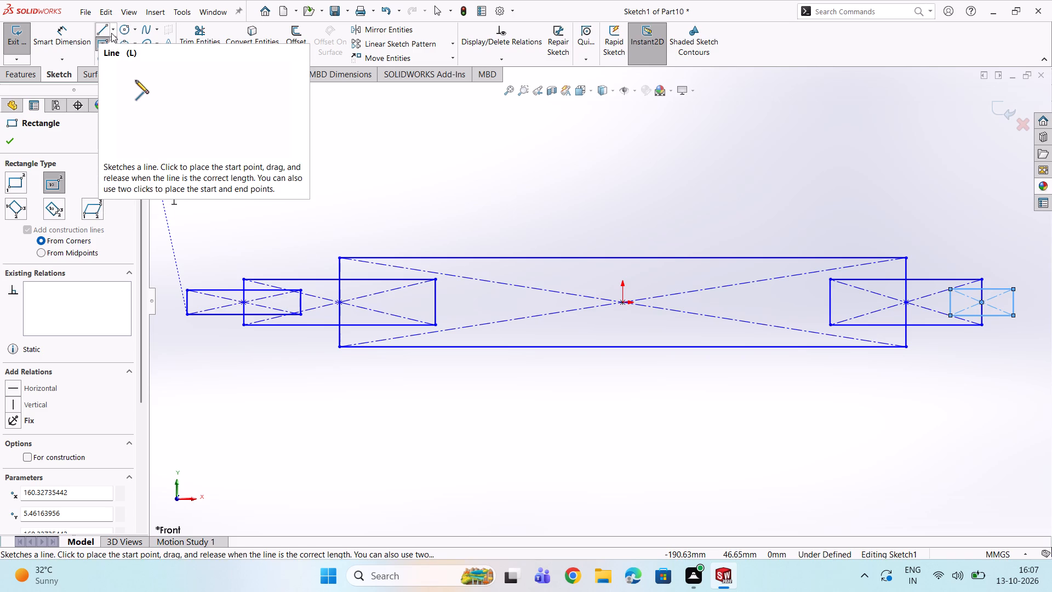
Draw a horizontal centerline about 390 mm long through the origin, extending past both ends of the stepped profile.
click(115, 27)
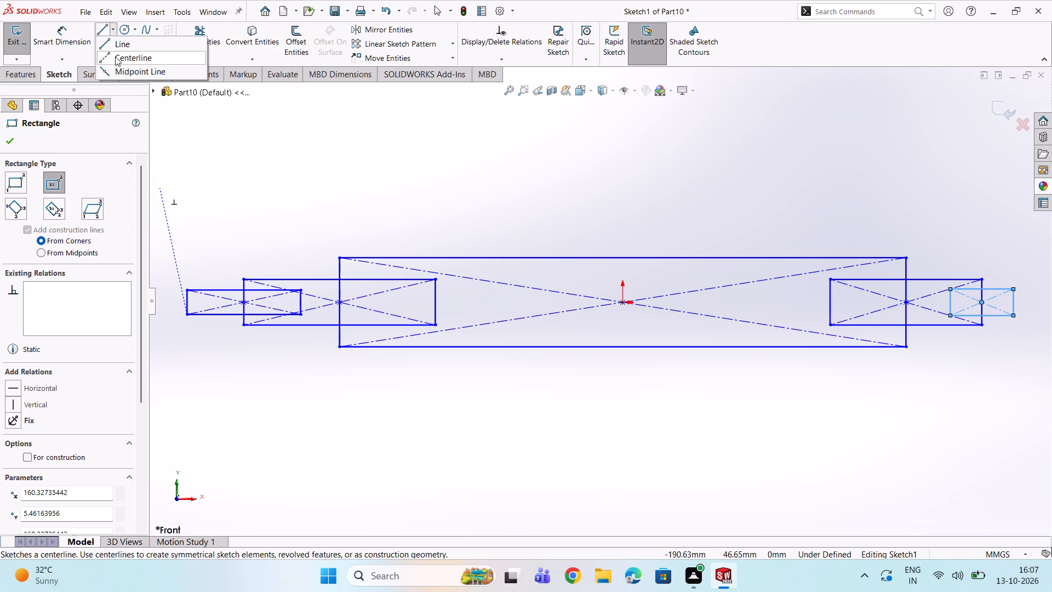
click(115, 56)
scroll(147, 304, up, 2)
scroll(214, 291, up, 1)
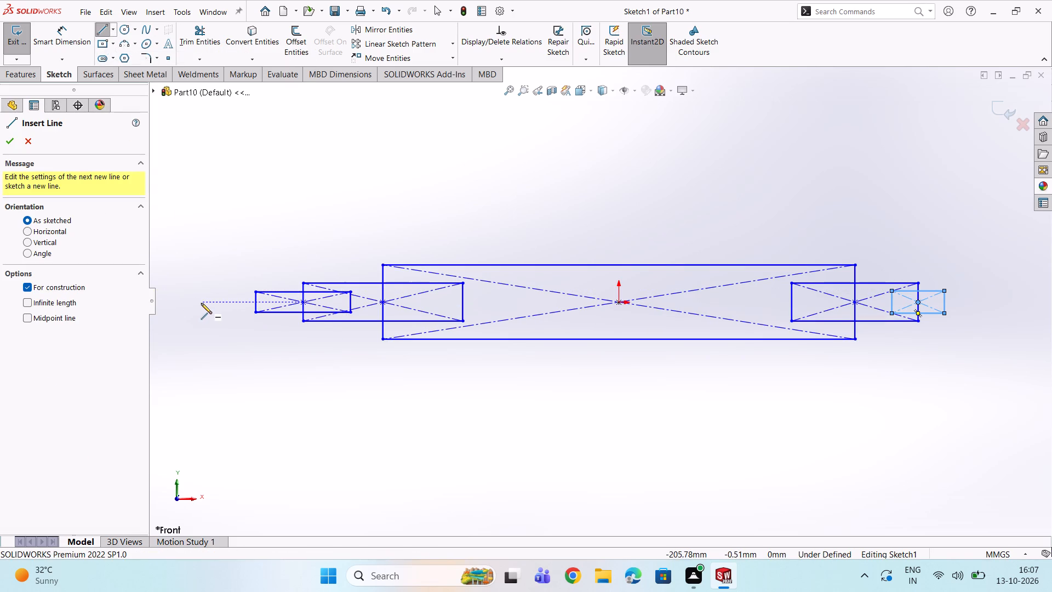
double_click(201, 303)
double_click(208, 300)
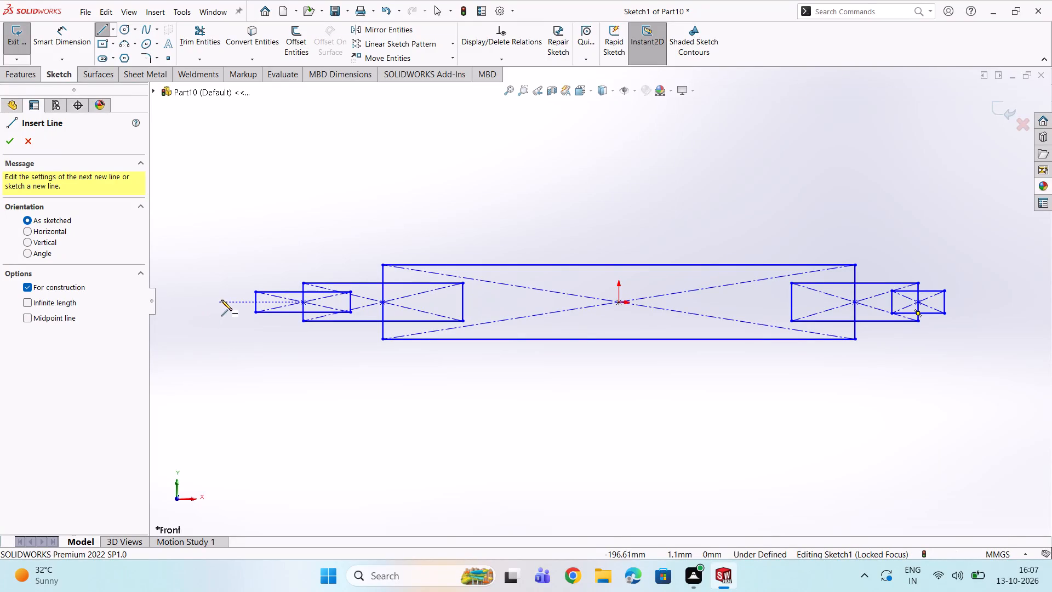
click(174, 301)
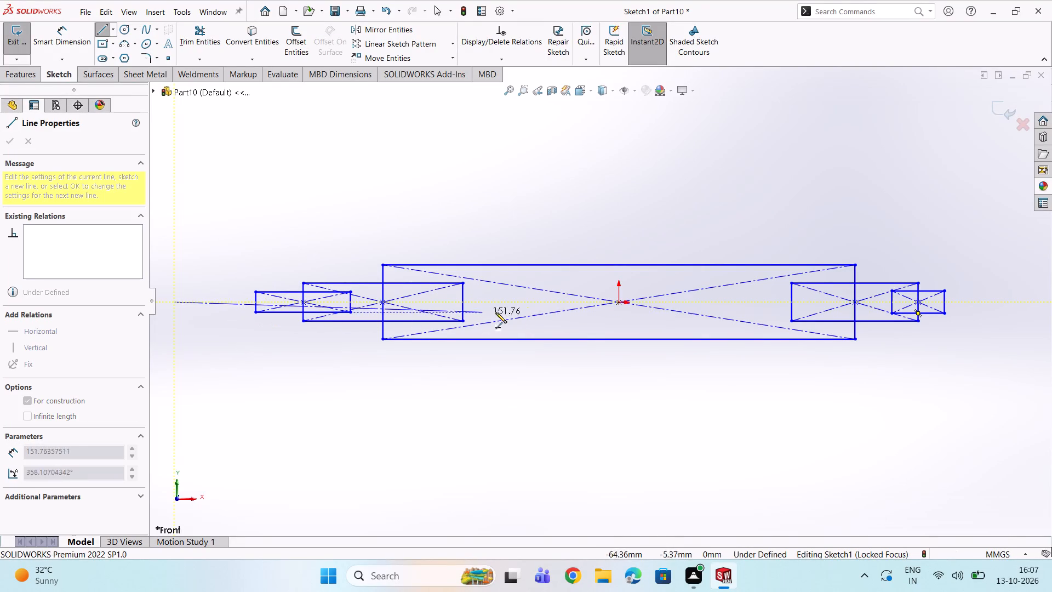
click(969, 303)
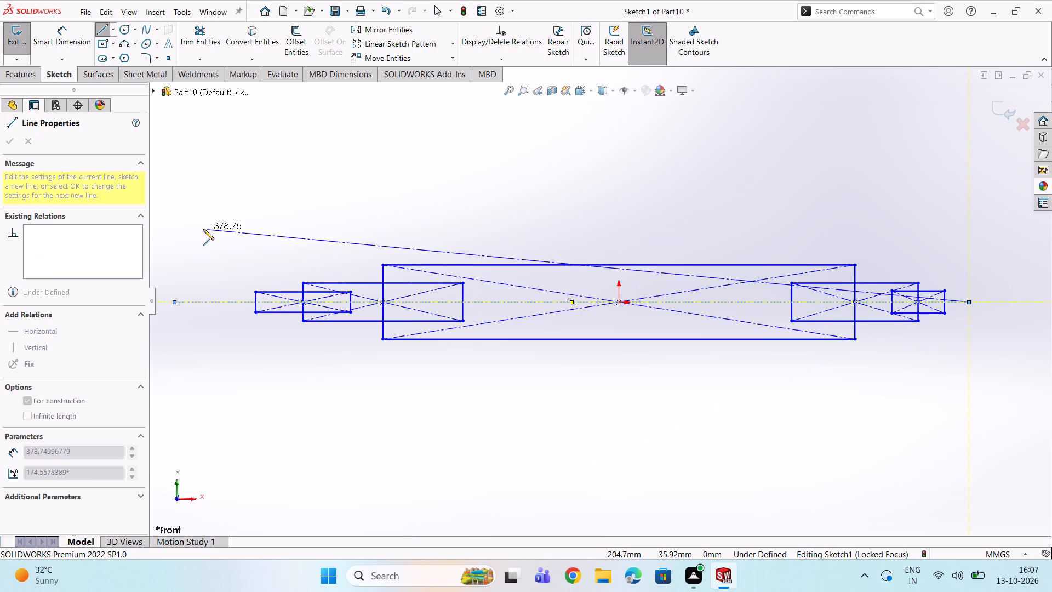
key(Escape)
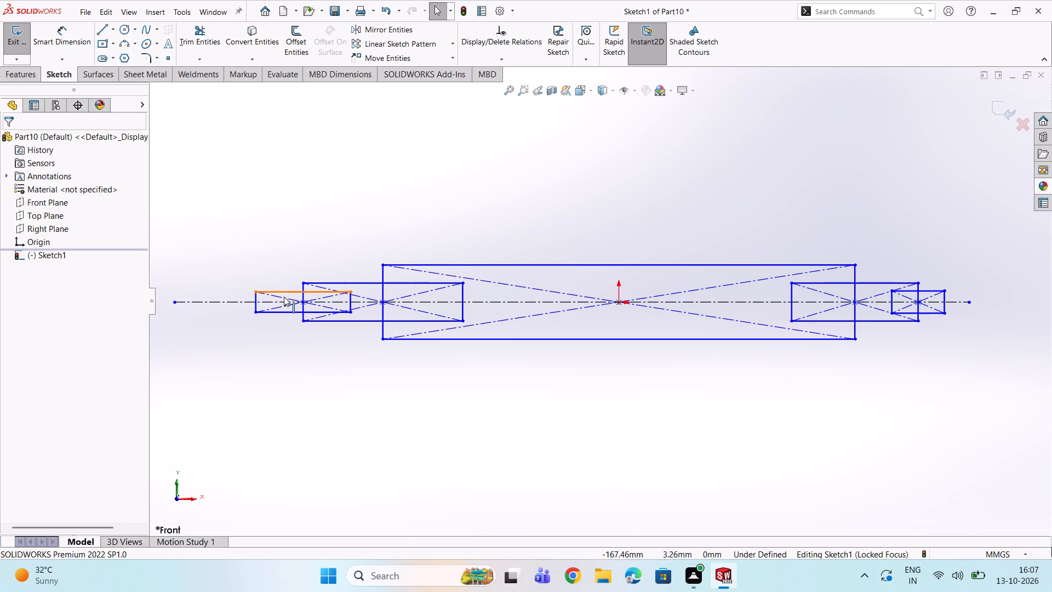
Delete the diagonal construction lines inside all five rectangles, keeping the horizontal centerline.
click(513, 284)
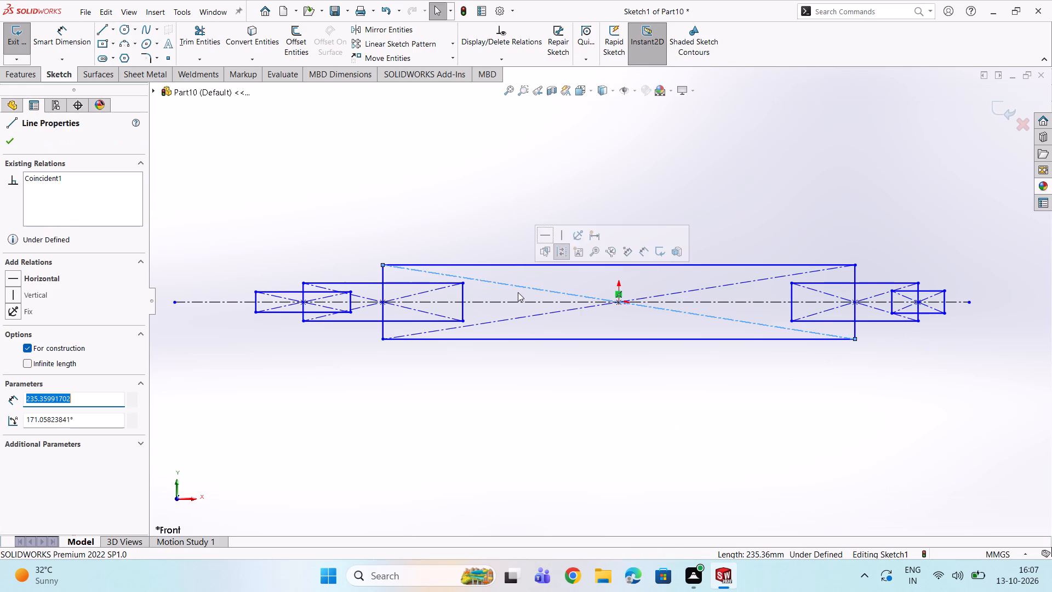
ctrl+click(513, 319)
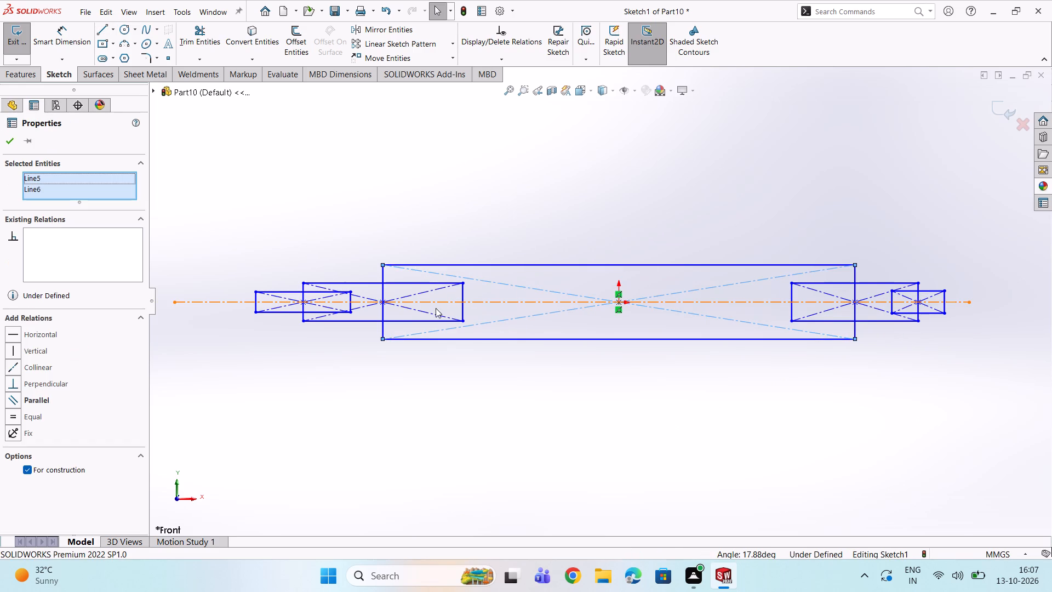
ctrl+double_click(426, 291)
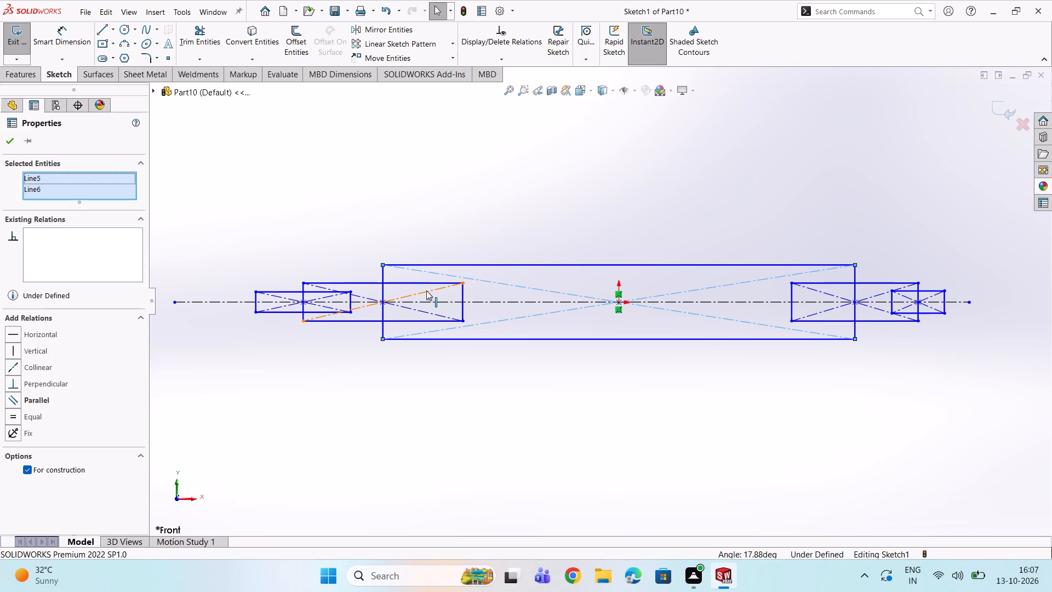
ctrl+click(413, 308)
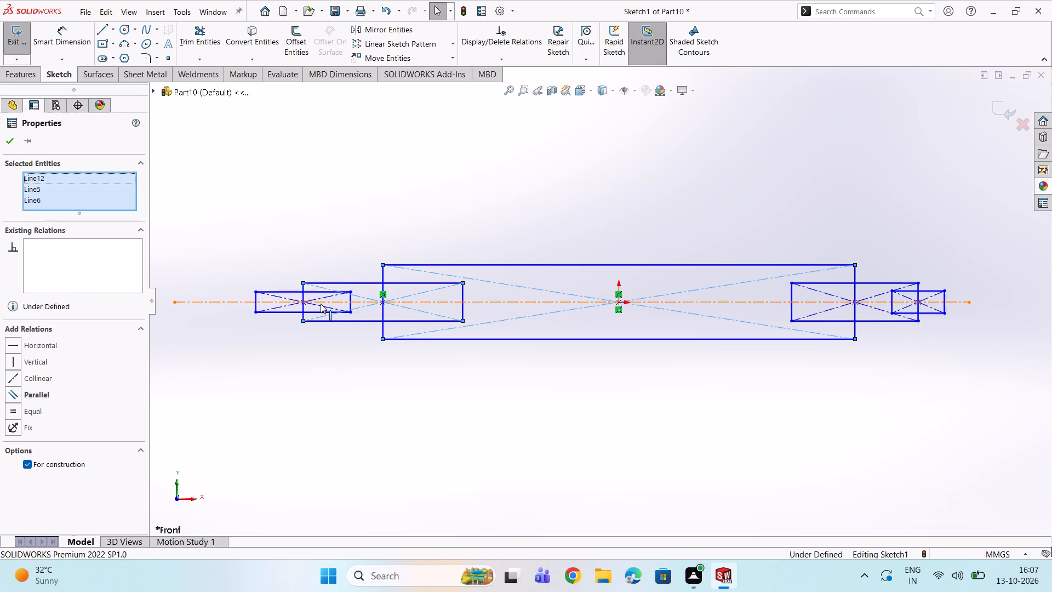
ctrl+click(321, 306)
ctrl+click(320, 298)
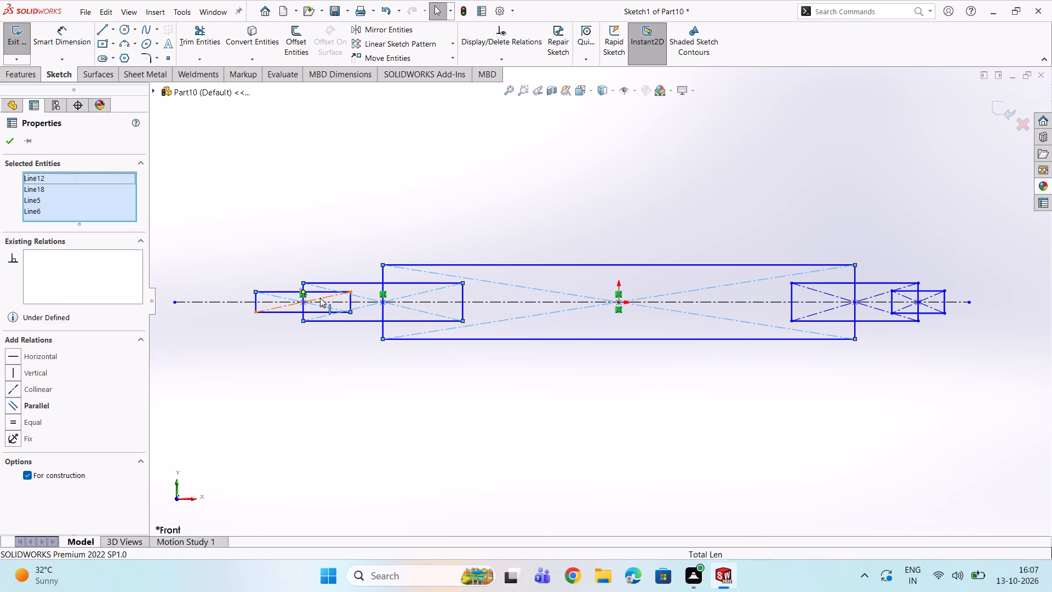
ctrl+click(810, 316)
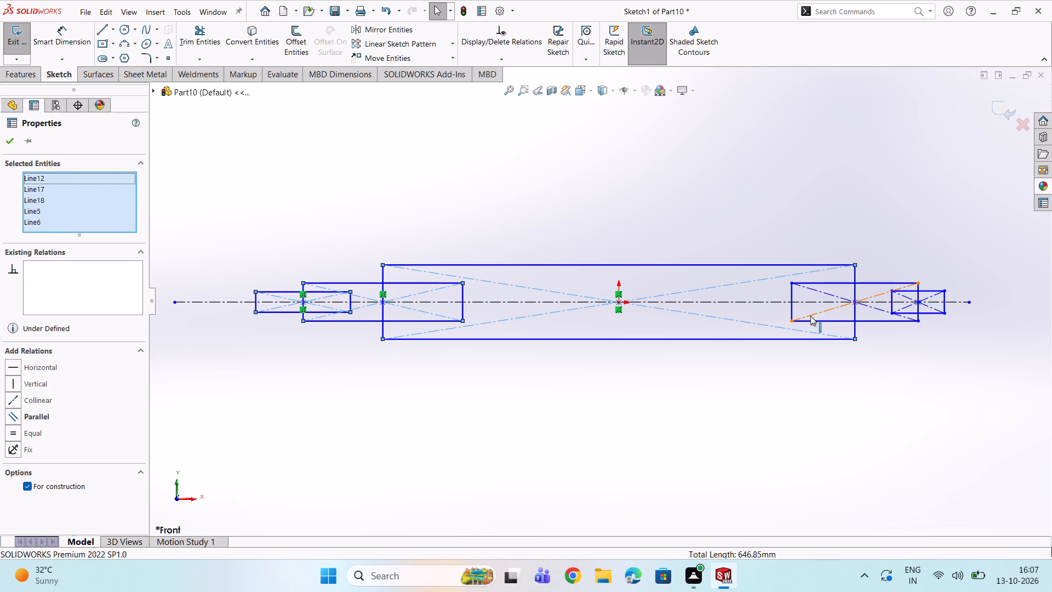
ctrl+click(823, 294)
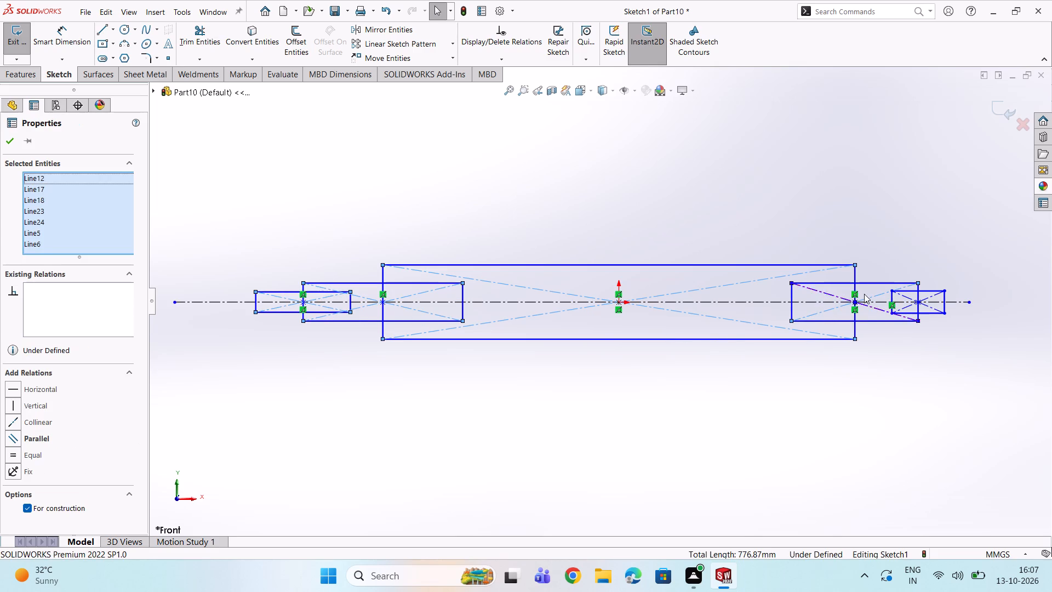
ctrl+click(906, 297)
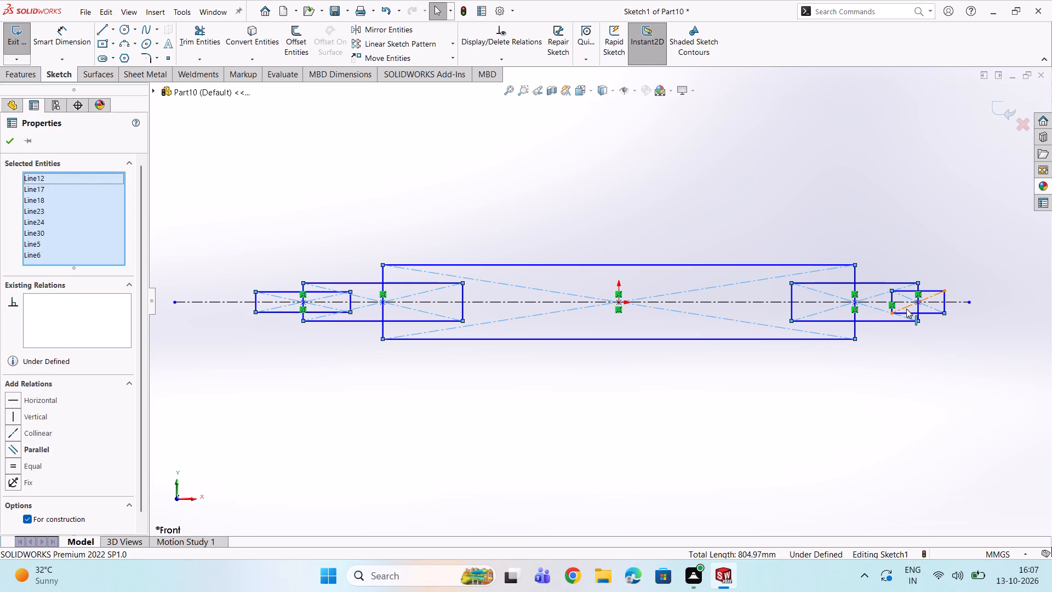
ctrl+click(906, 306)
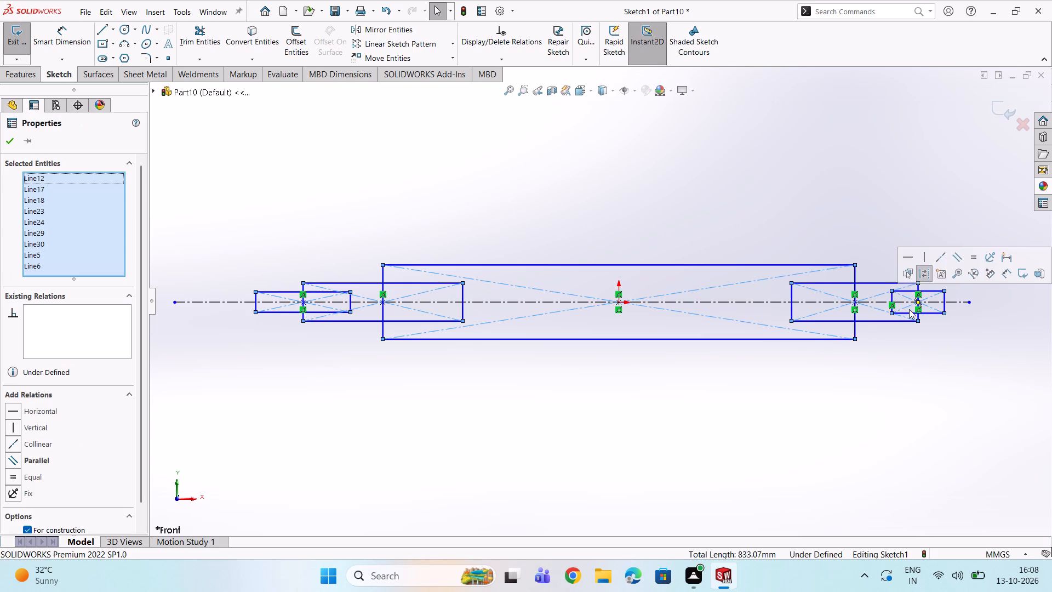
key(Delete)
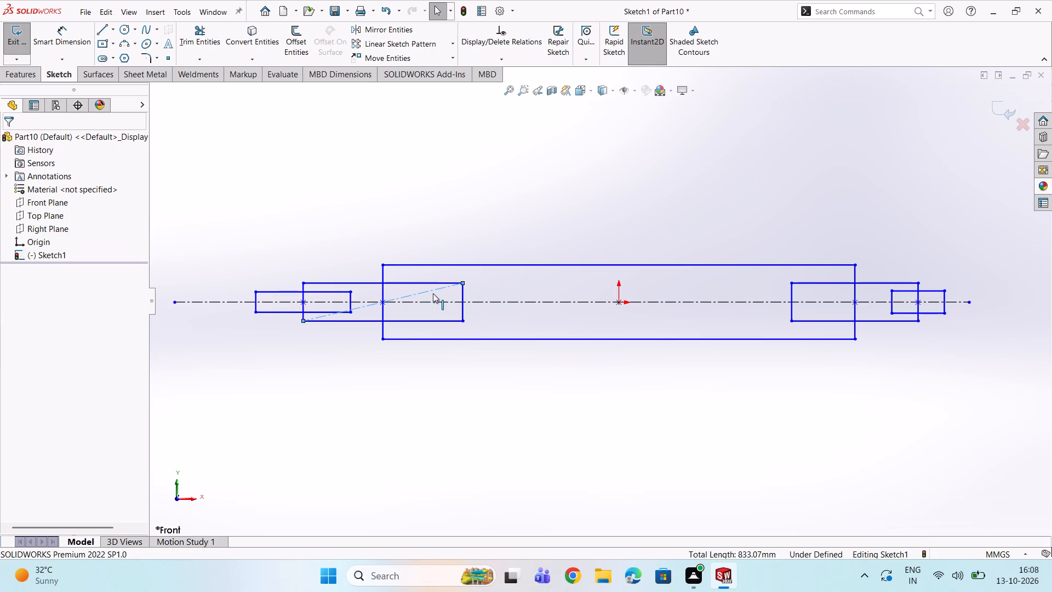
key(Delete)
Dimension the large central rectangle 440 mm long and 120 mm high.
scroll(411, 297, down, 1)
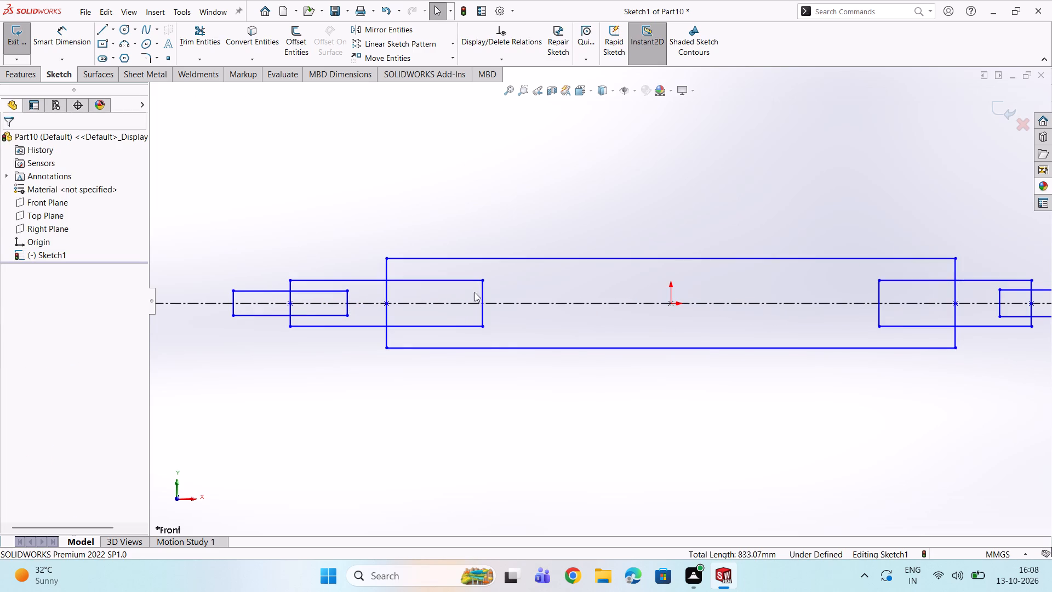
scroll(519, 311, up, 6)
scroll(673, 315, down, 5)
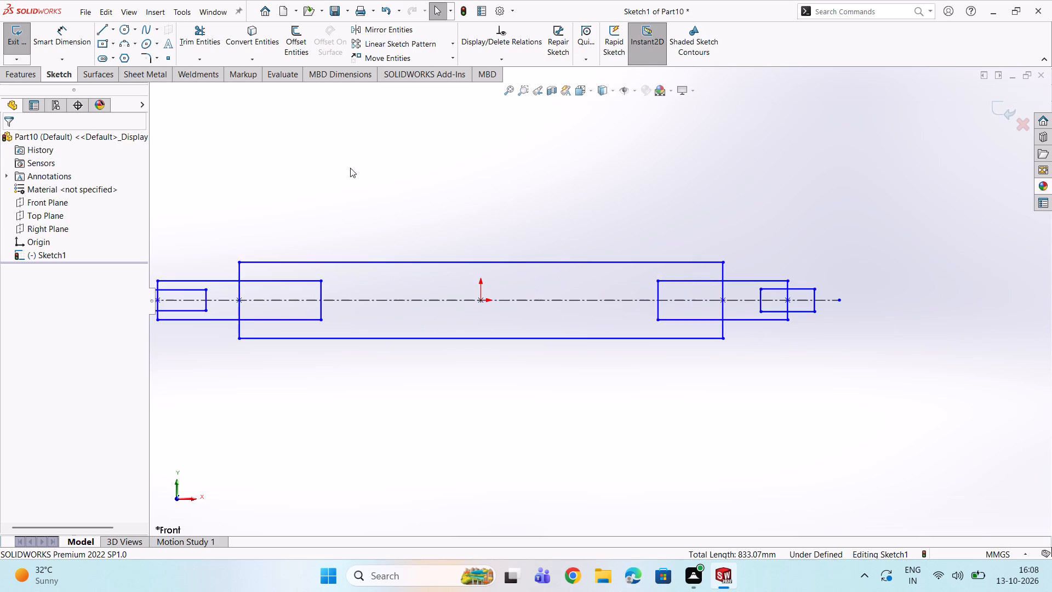
click(52, 31)
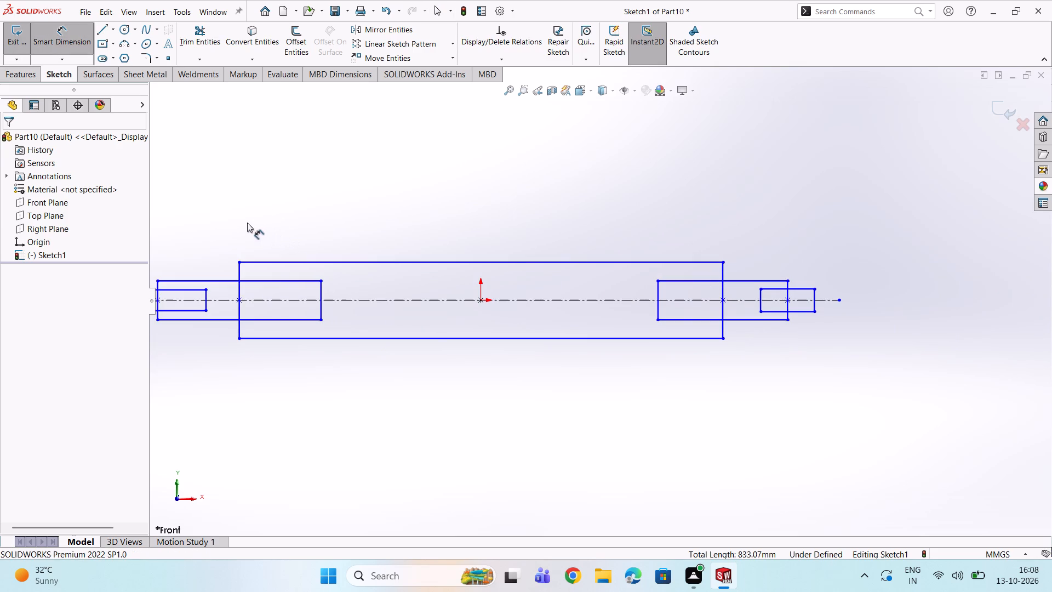
double_click(408, 263)
click(467, 224)
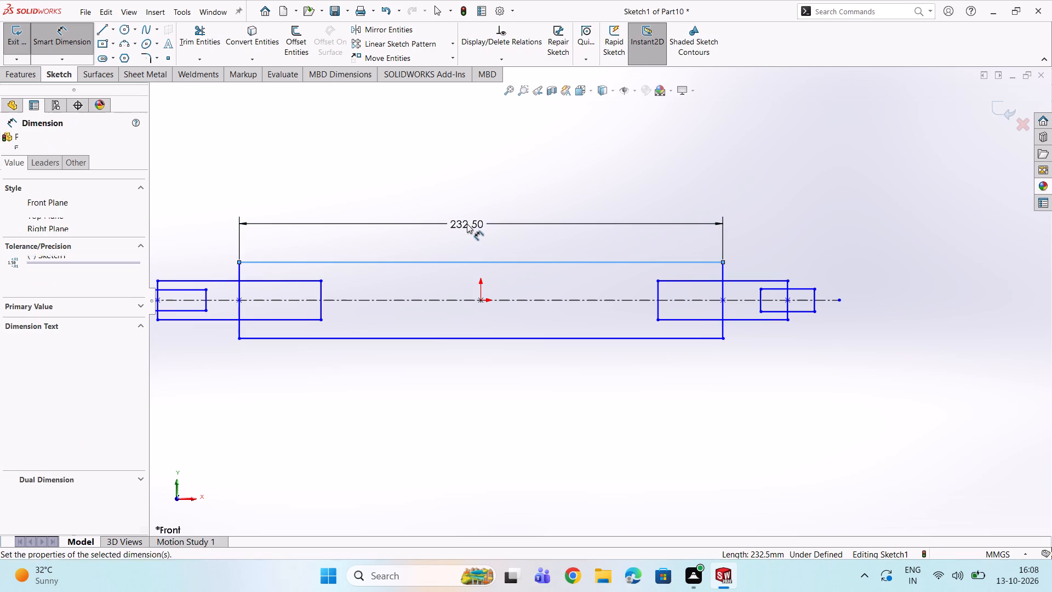
text(440)
key(Return)
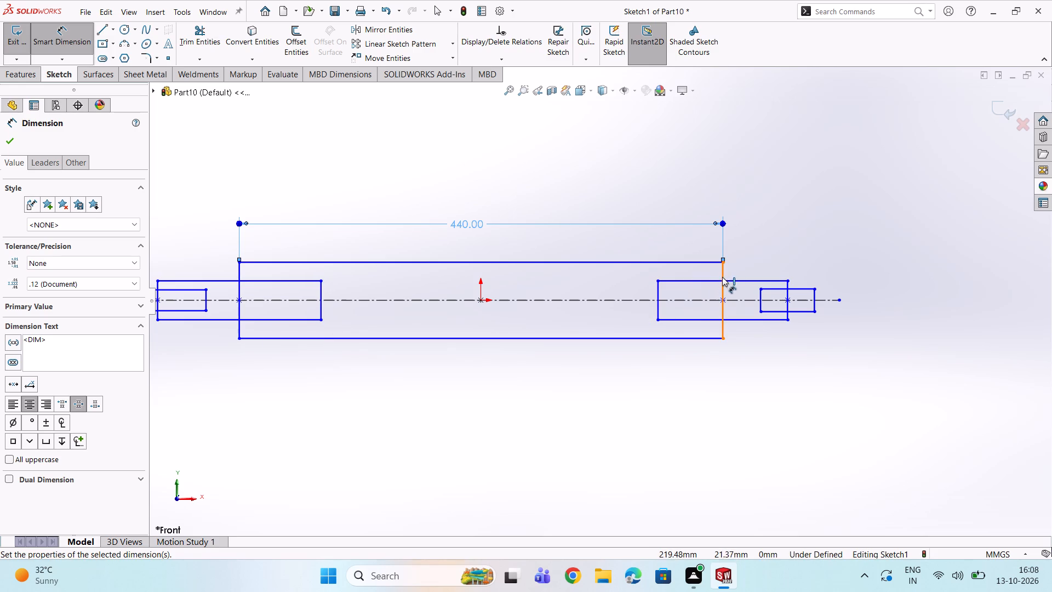
click(517, 264)
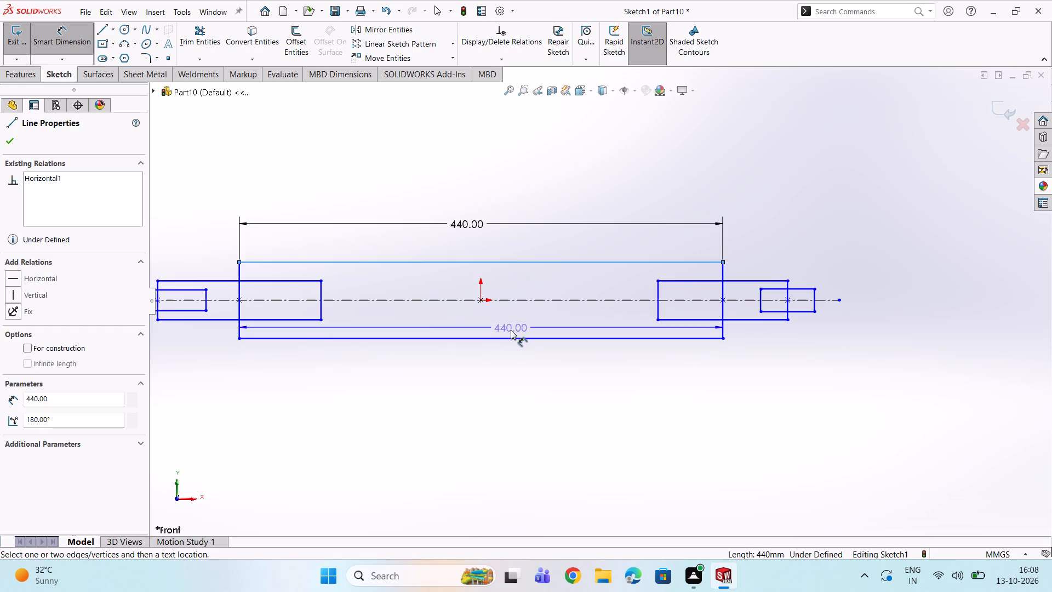
double_click(510, 337)
click(500, 311)
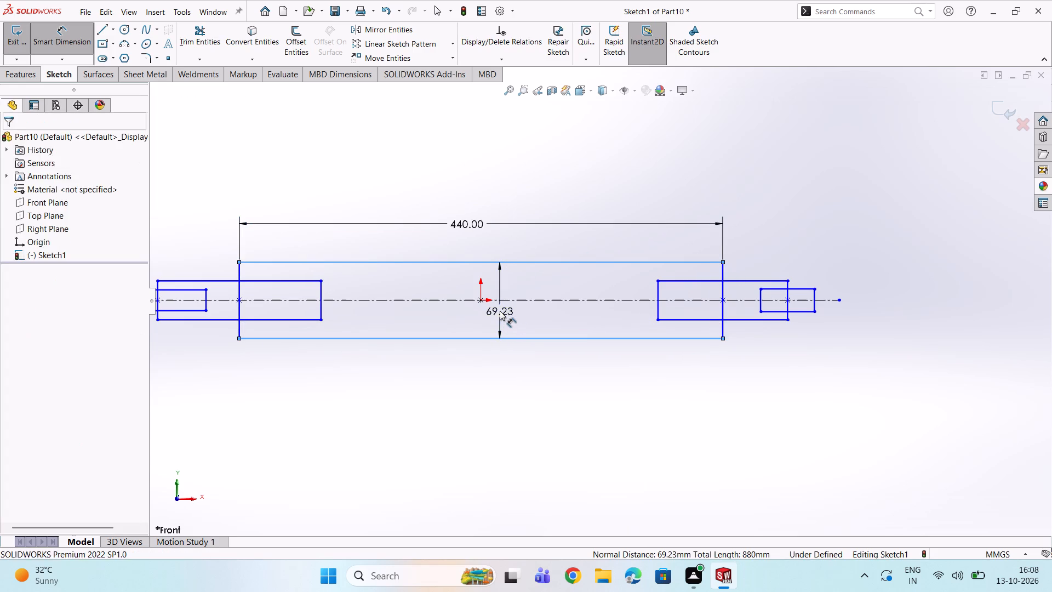
text(120)
key(Return)
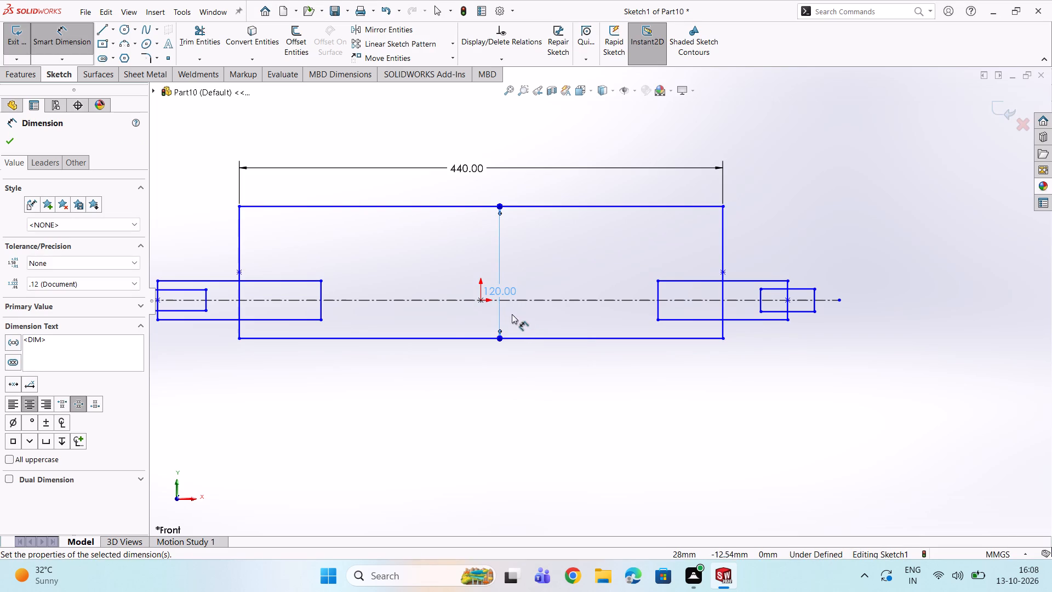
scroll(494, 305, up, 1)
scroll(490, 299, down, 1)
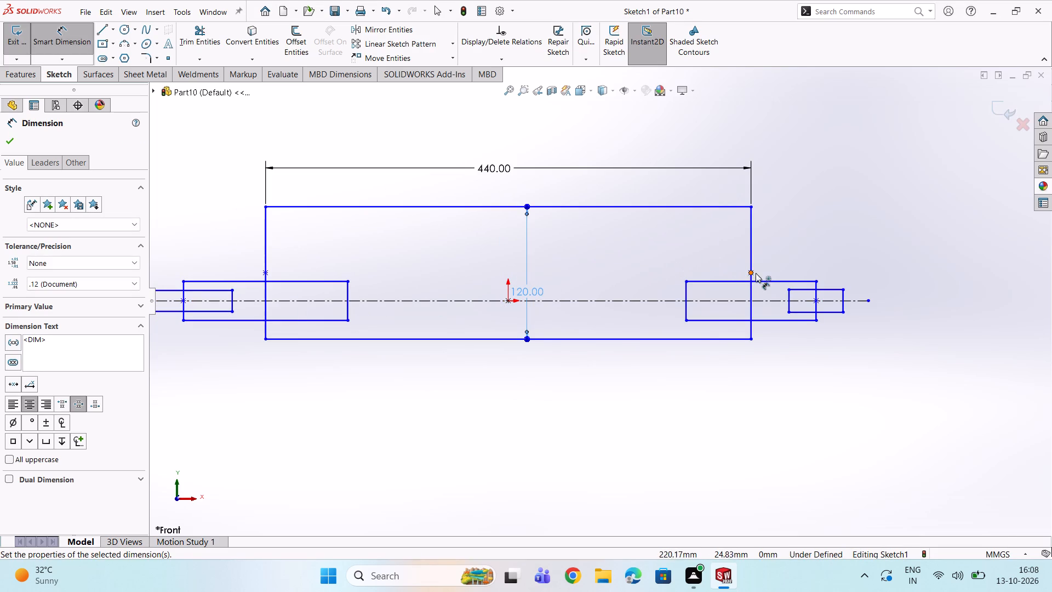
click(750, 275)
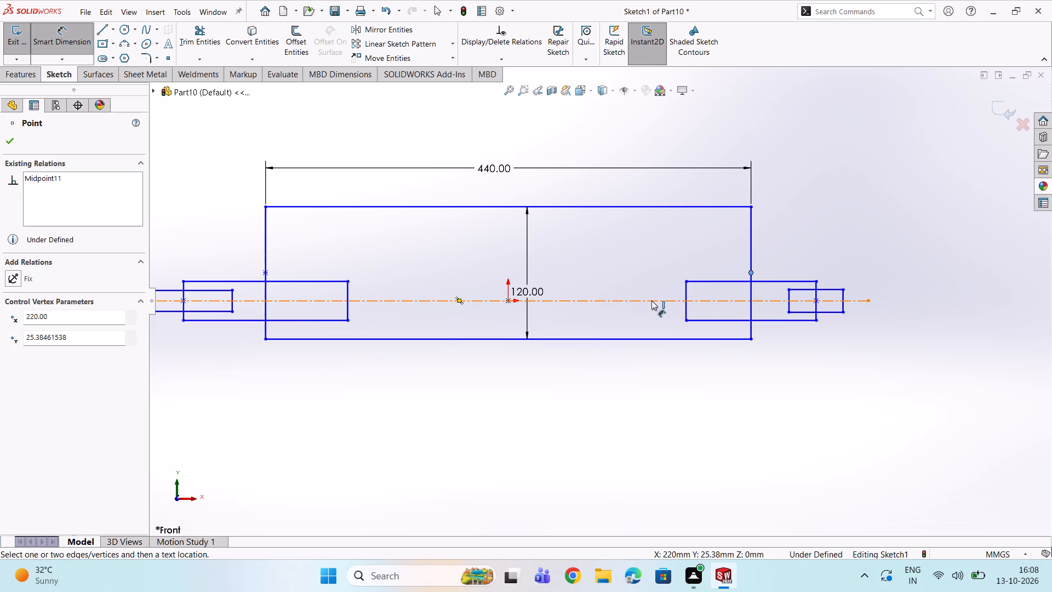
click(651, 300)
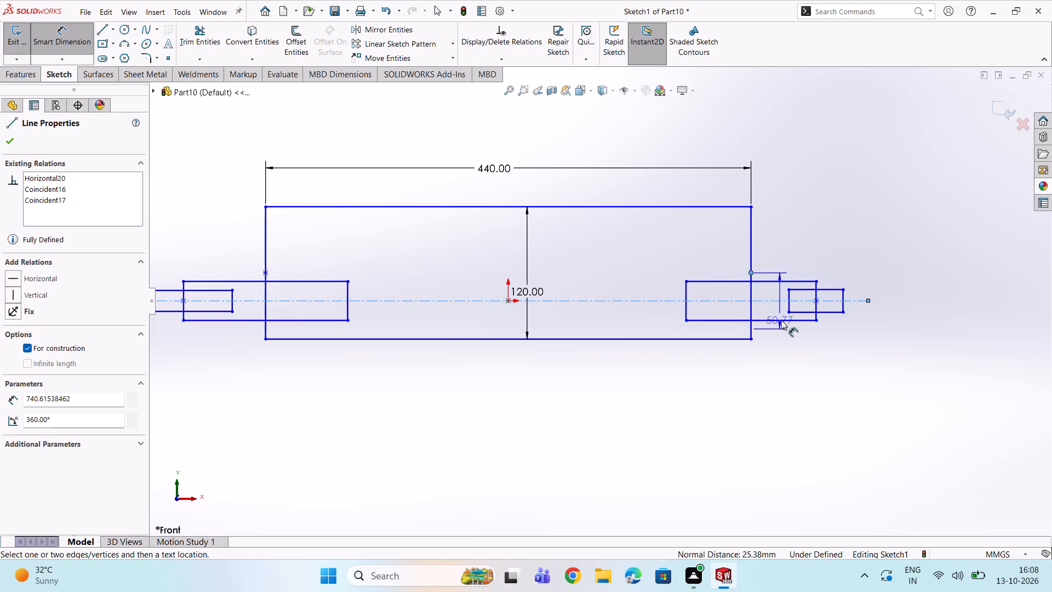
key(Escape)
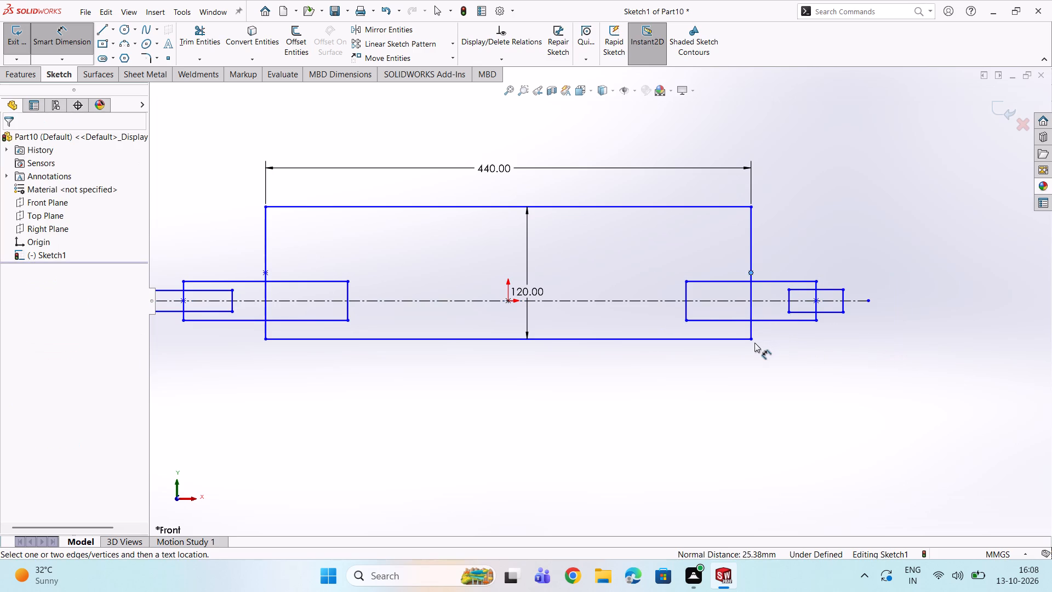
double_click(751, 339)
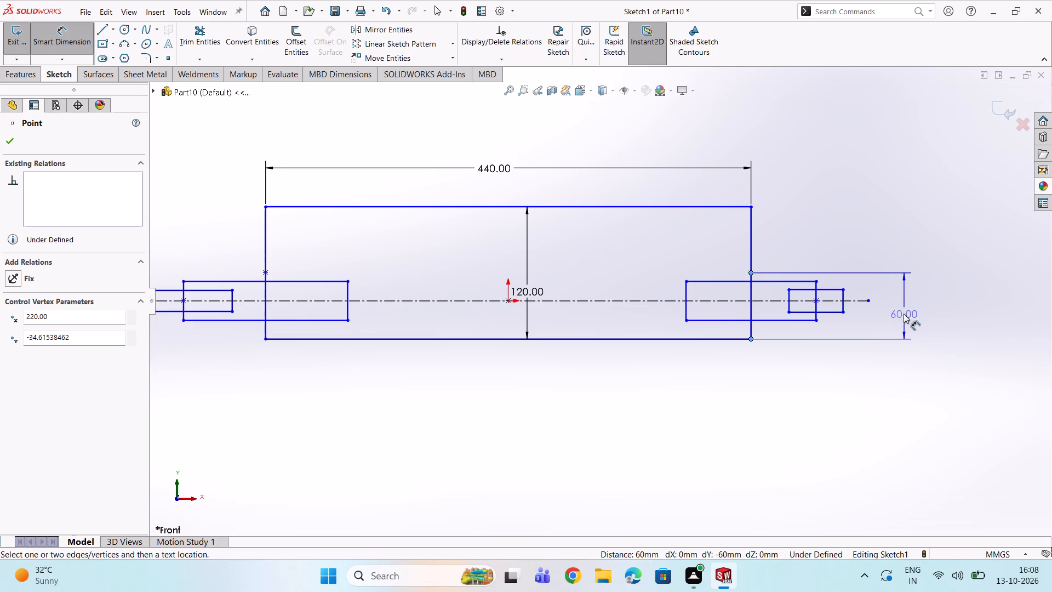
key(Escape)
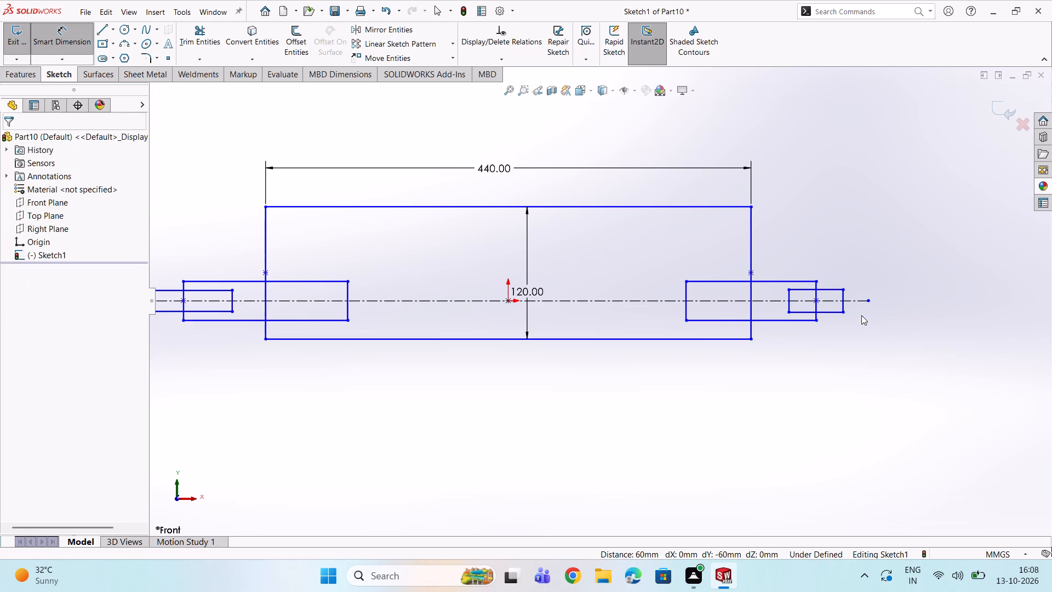
Add a Coincident relation between the midpoint of the large rectangle's right edge and the horizontal centerline.
double_click(752, 272)
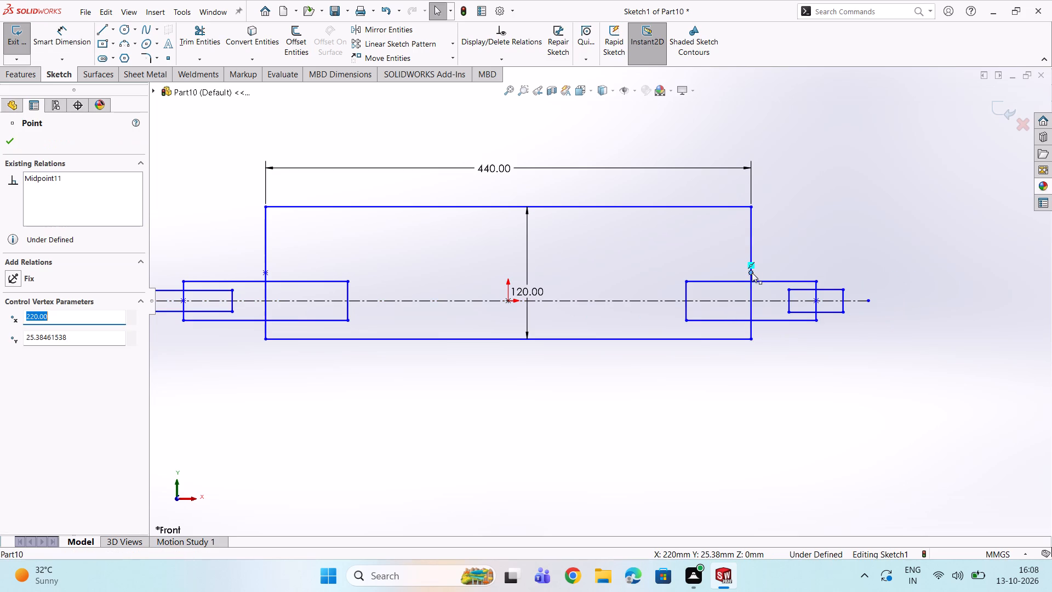
key(Escape)
click(750, 275)
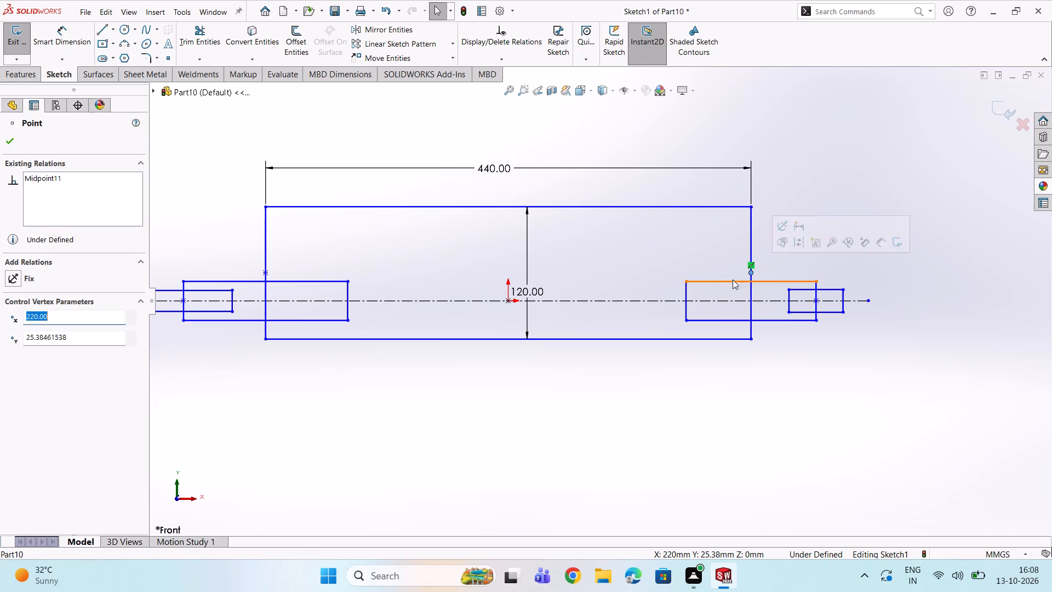
ctrl+click(668, 300)
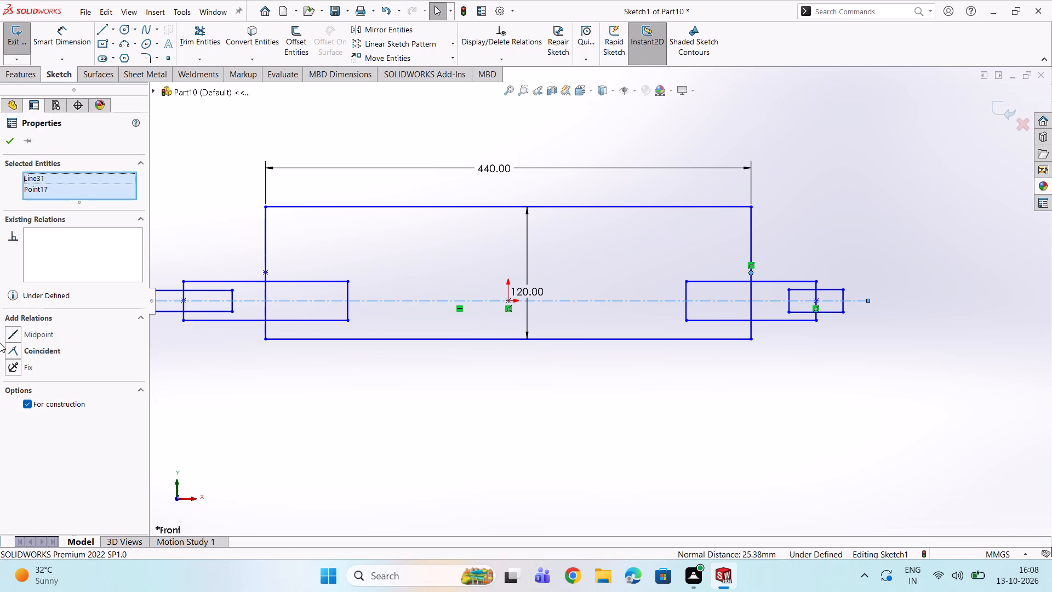
double_click(14, 353)
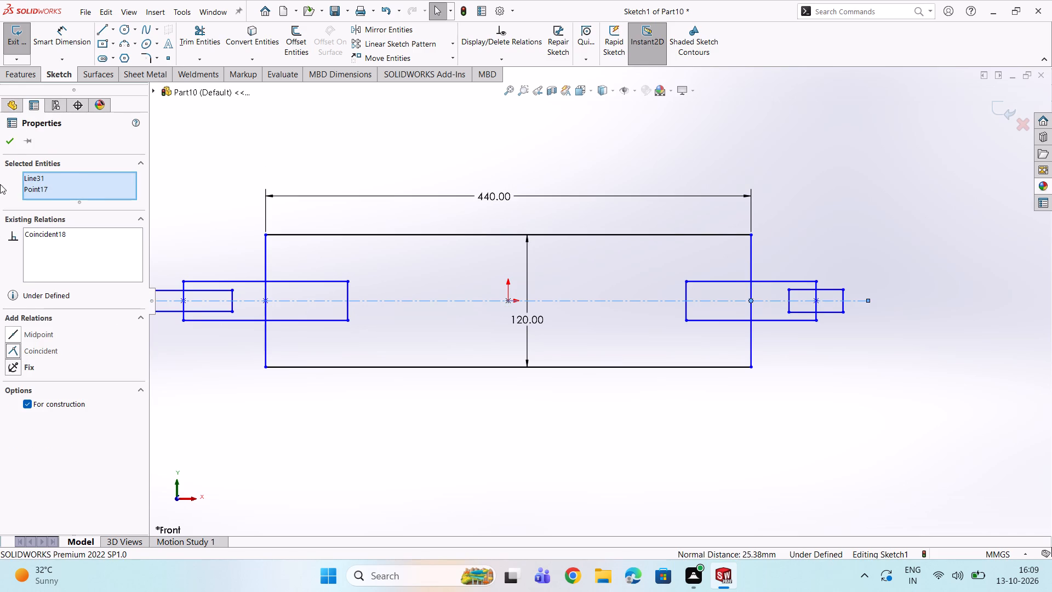
click(13, 141)
scroll(793, 357, down, 2)
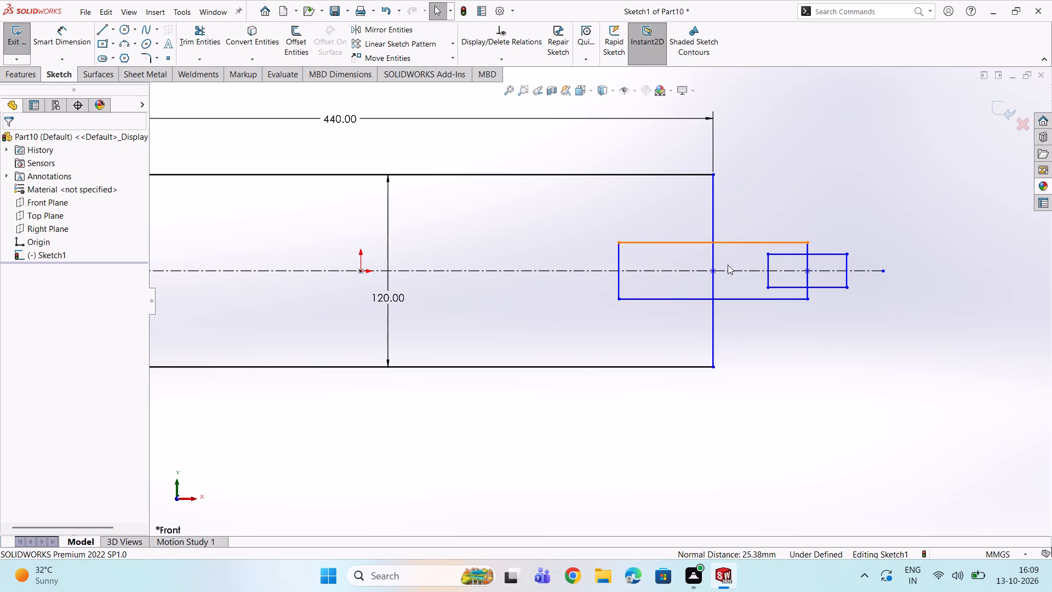
Dimension the rectangle overlapping the large rectangle's right end to extend 90 mm past that end and be 82 mm high.
click(53, 32)
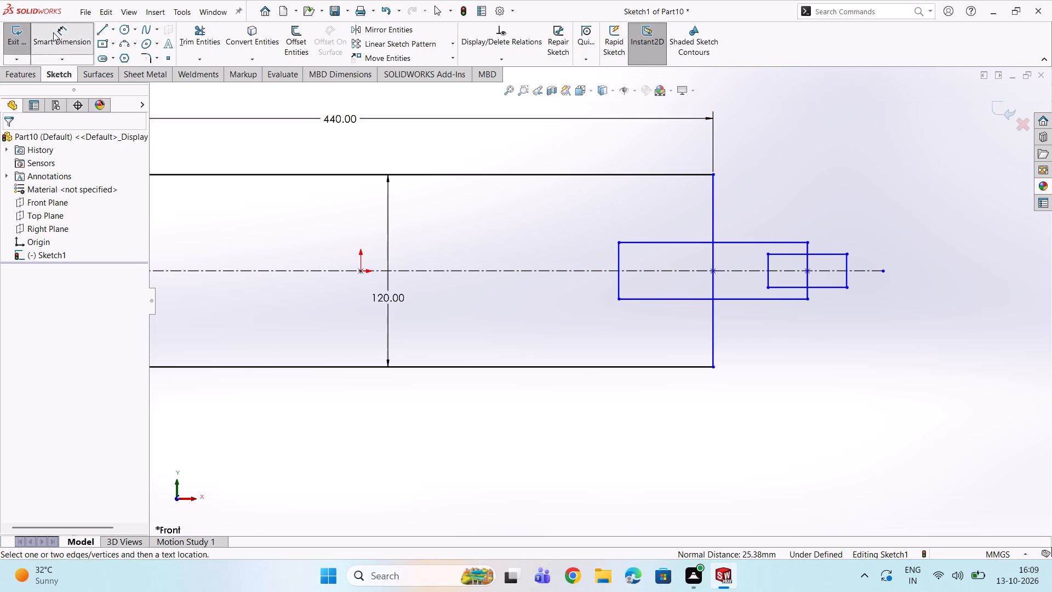
click(808, 248)
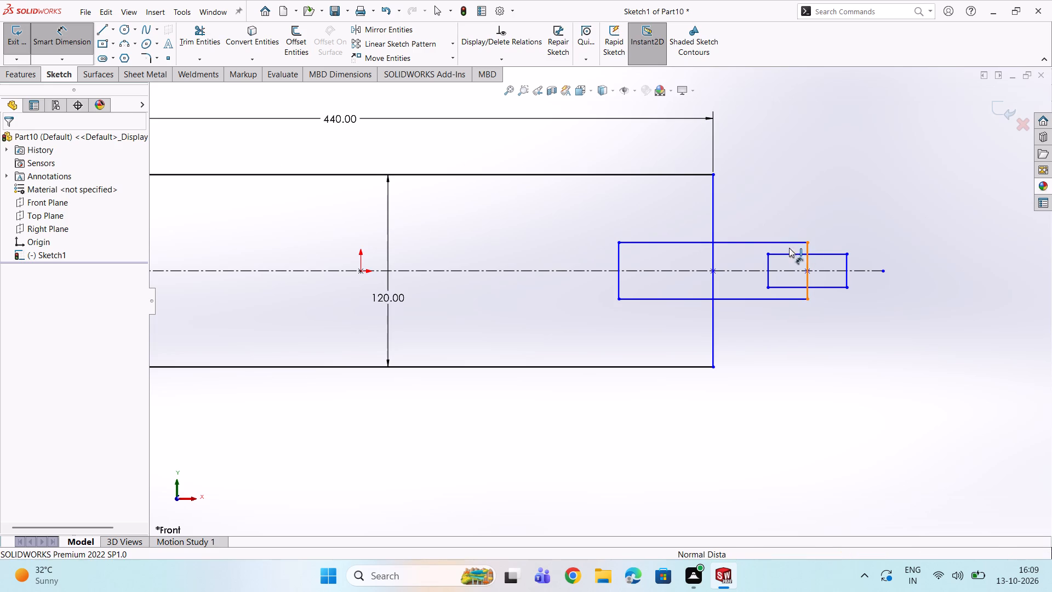
click(713, 223)
double_click(743, 214)
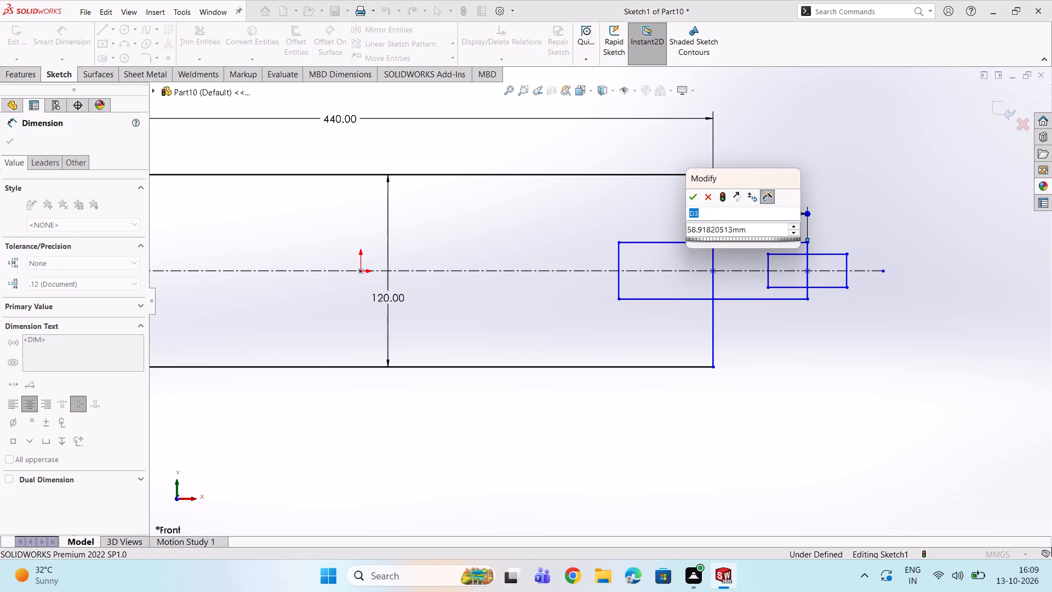
double_click(755, 231)
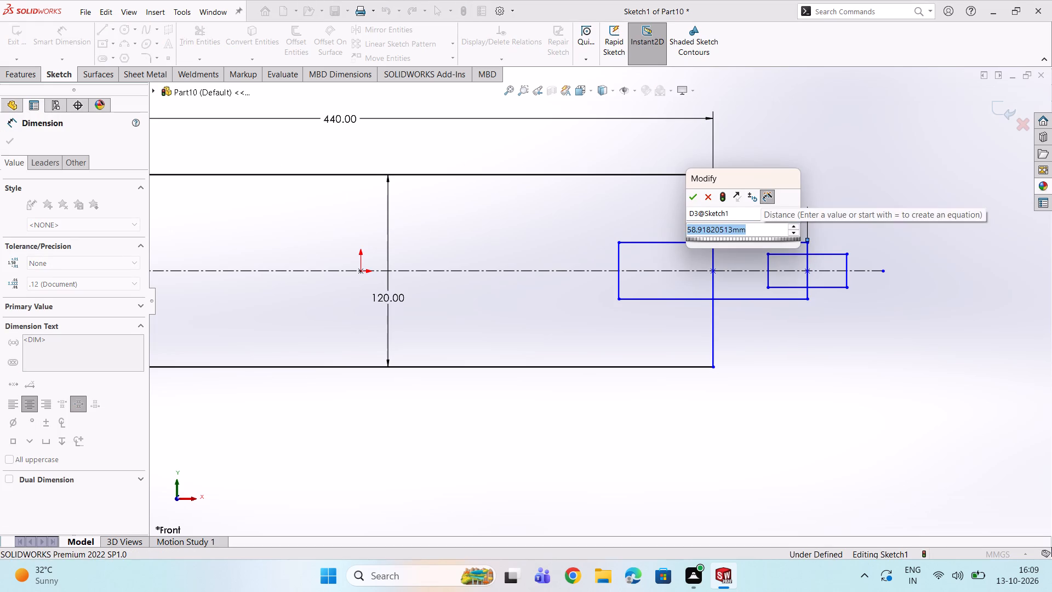
text(90)
key(Return)
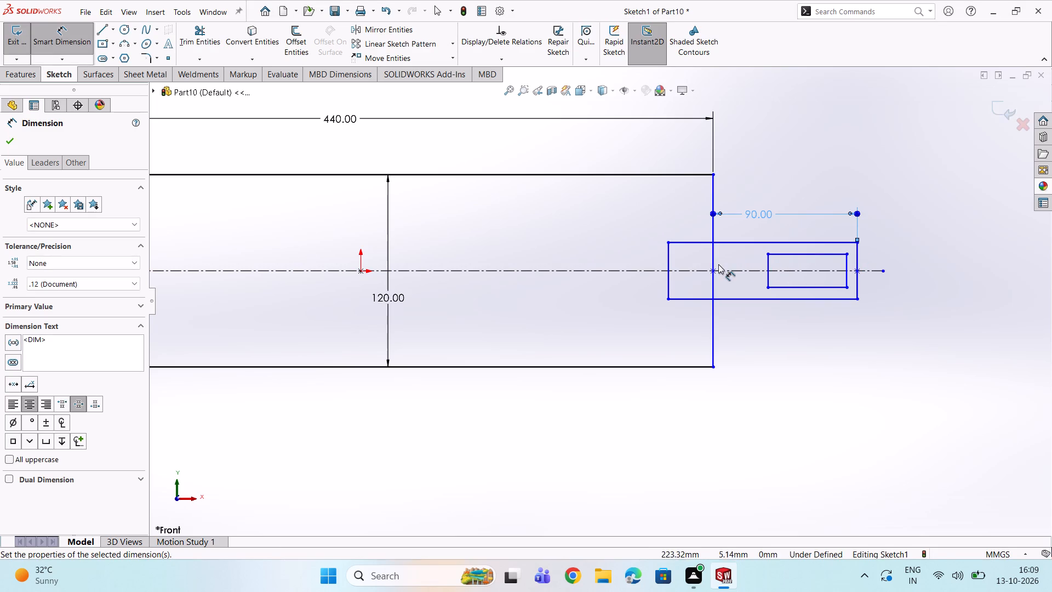
click(739, 243)
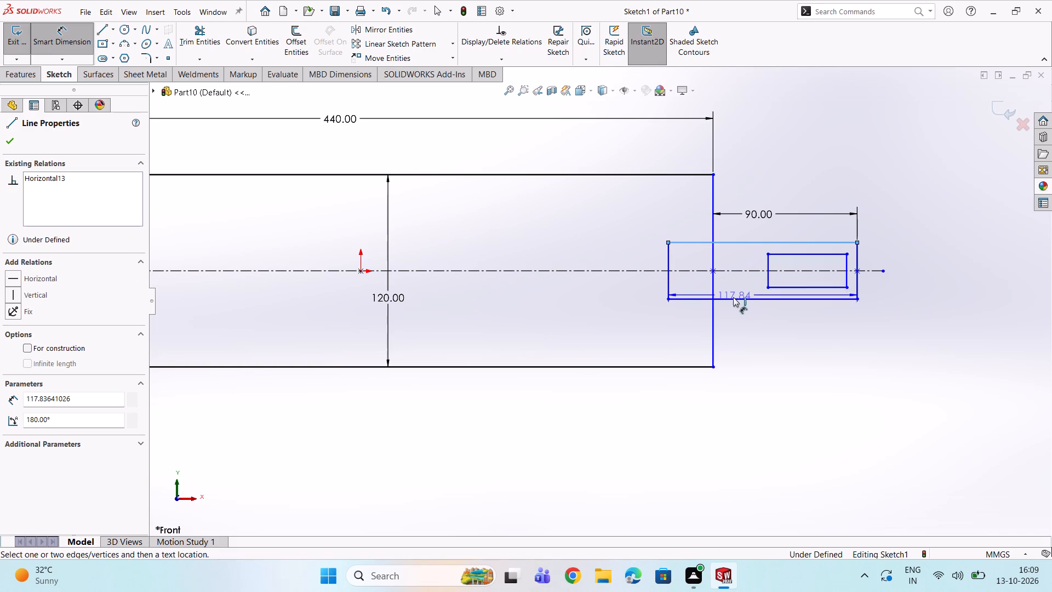
double_click(733, 299)
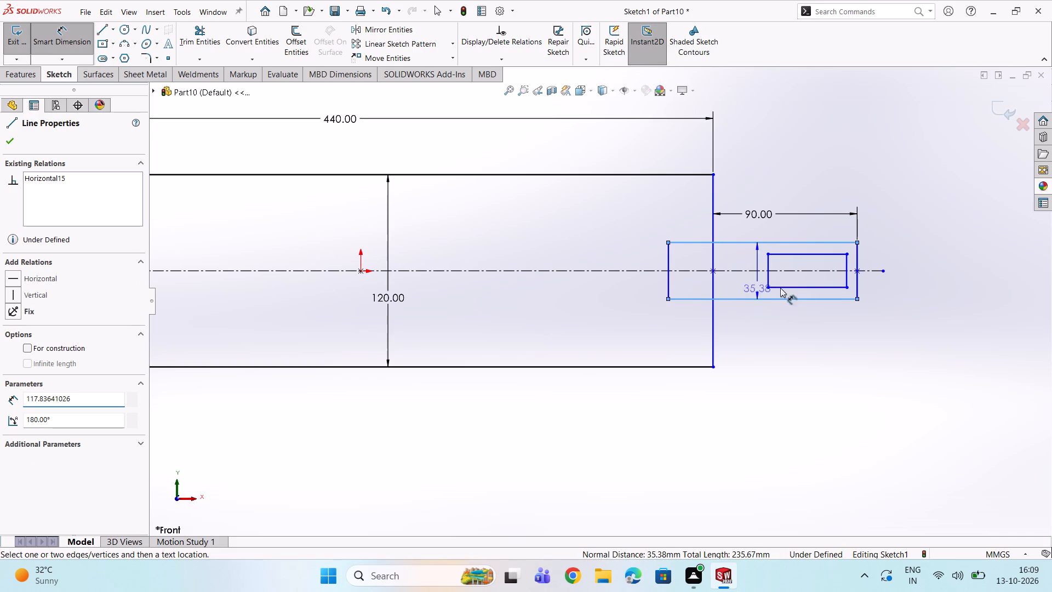
click(914, 271)
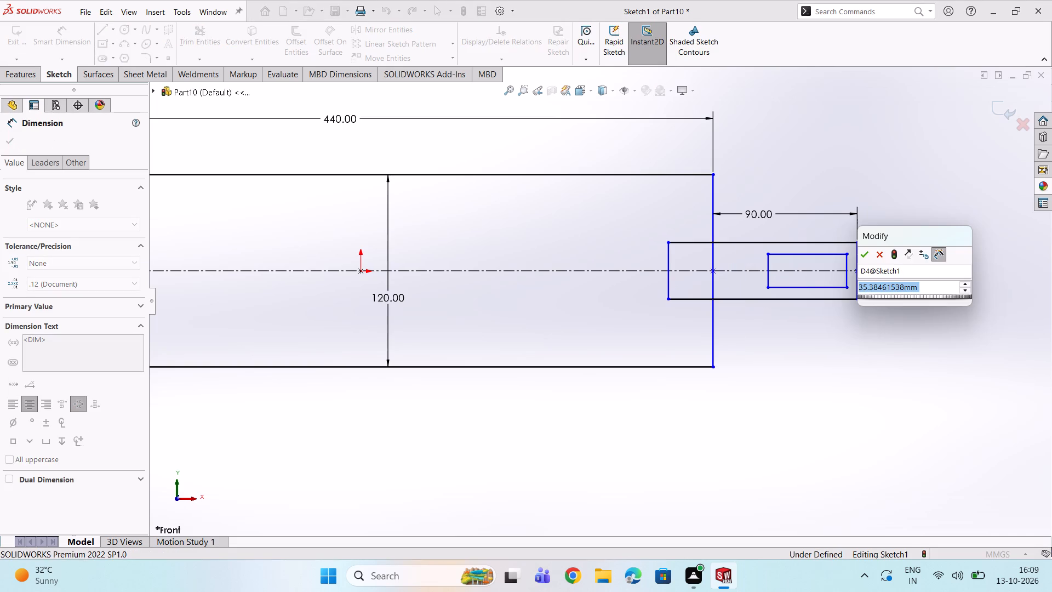
text(82)
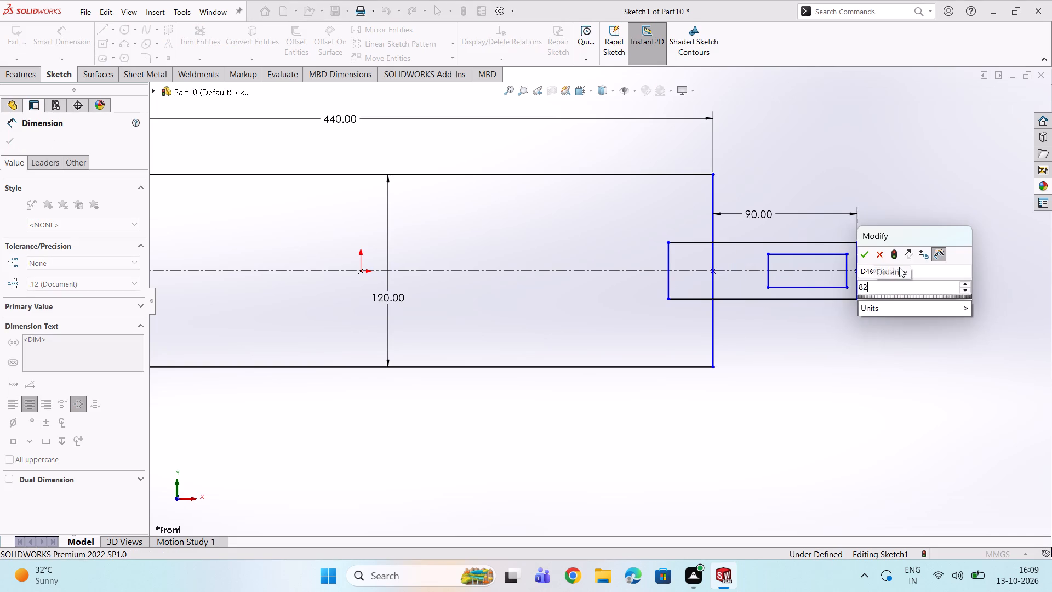
key(Return)
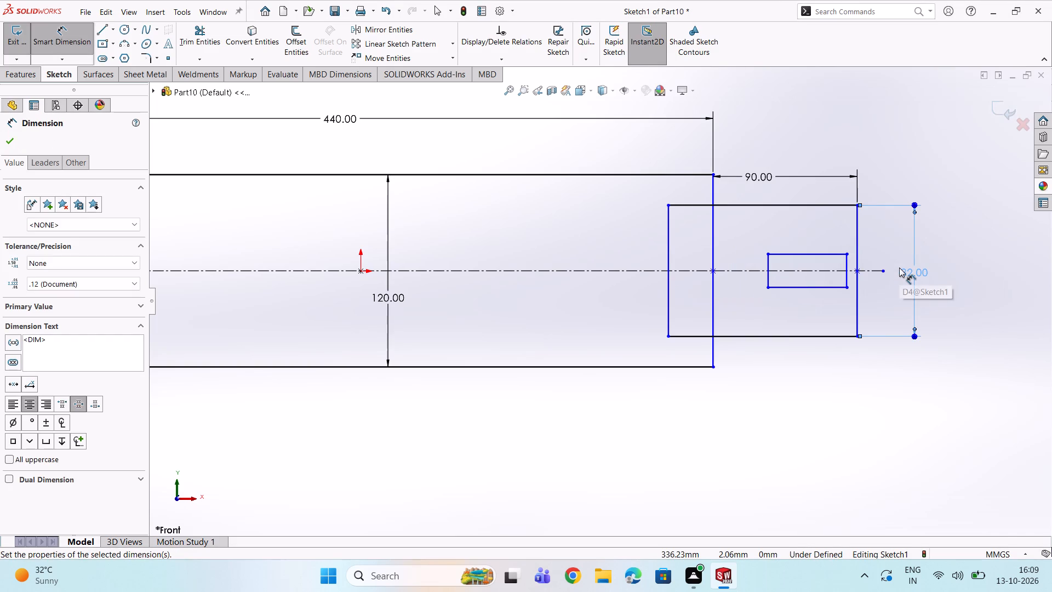
Dimension the smallest rectangle near the profile's right end 78 mm high and 110 mm long.
scroll(843, 282, down, 3)
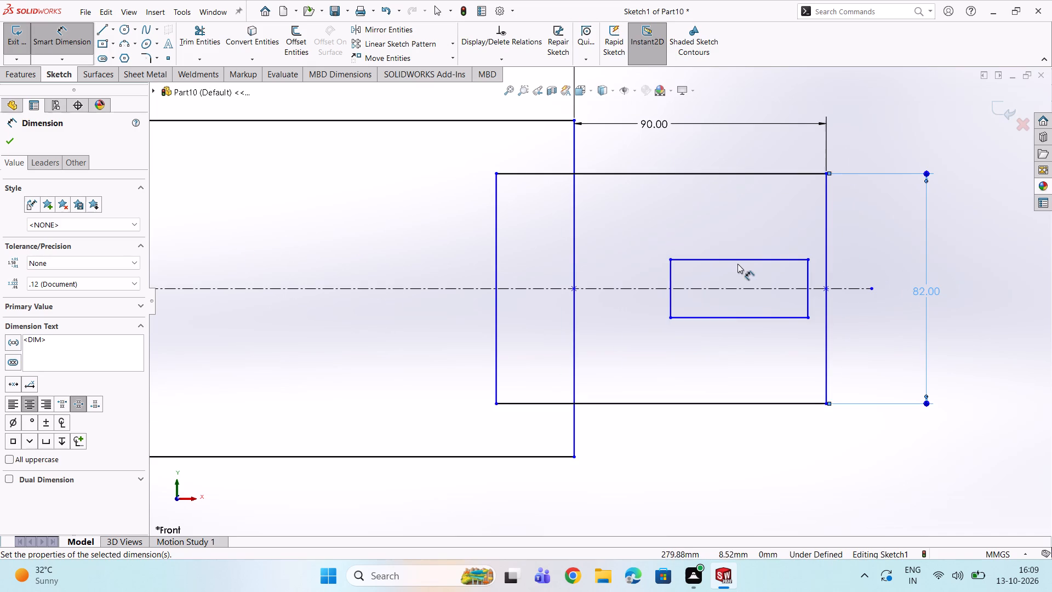
scroll(737, 262, down, 1)
scroll(747, 258, up, 2)
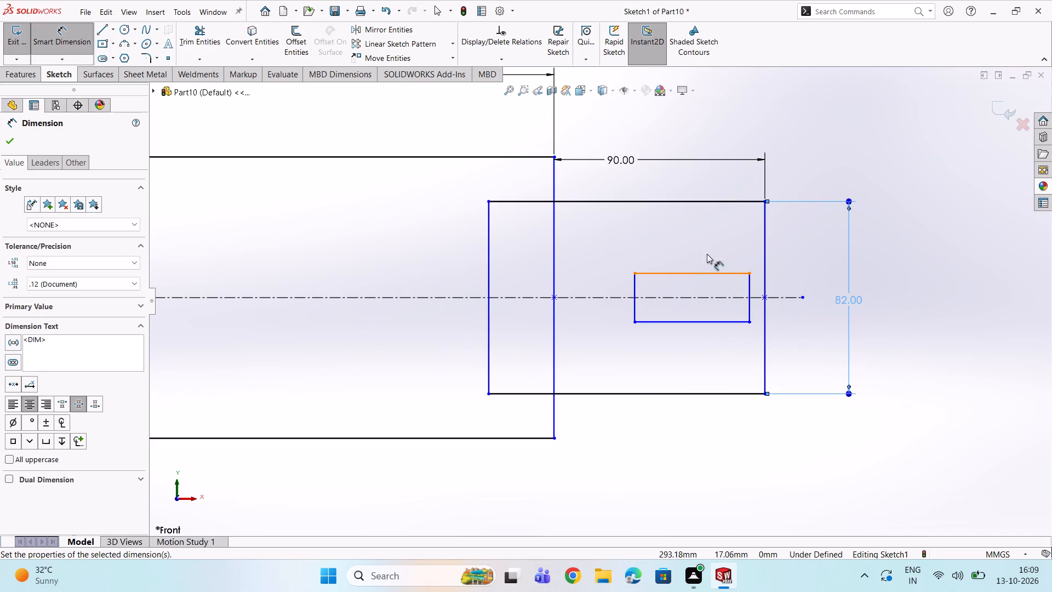
click(748, 282)
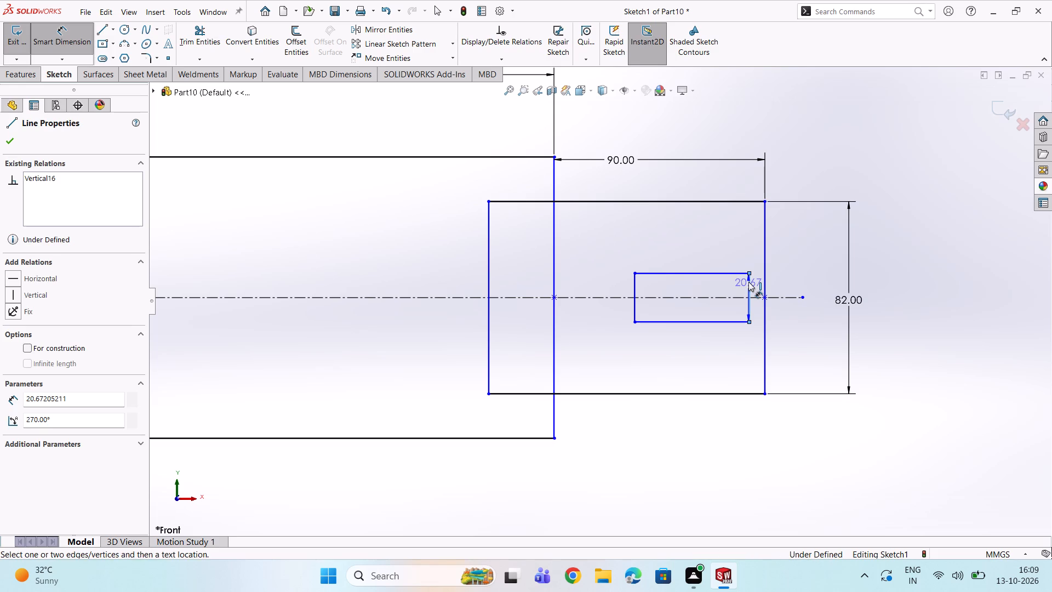
click(967, 299)
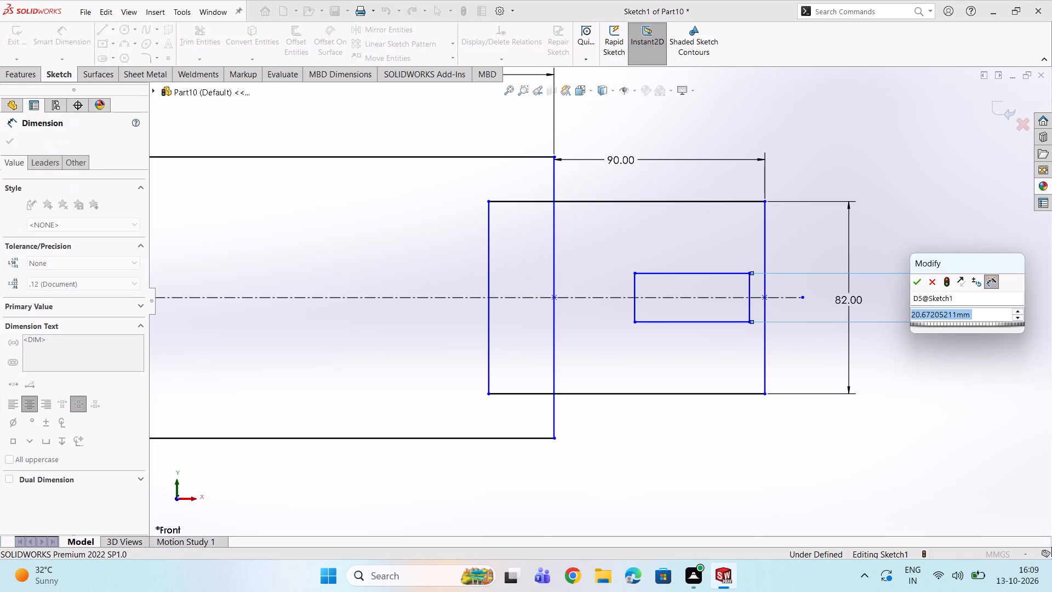
text(78)
key(Return)
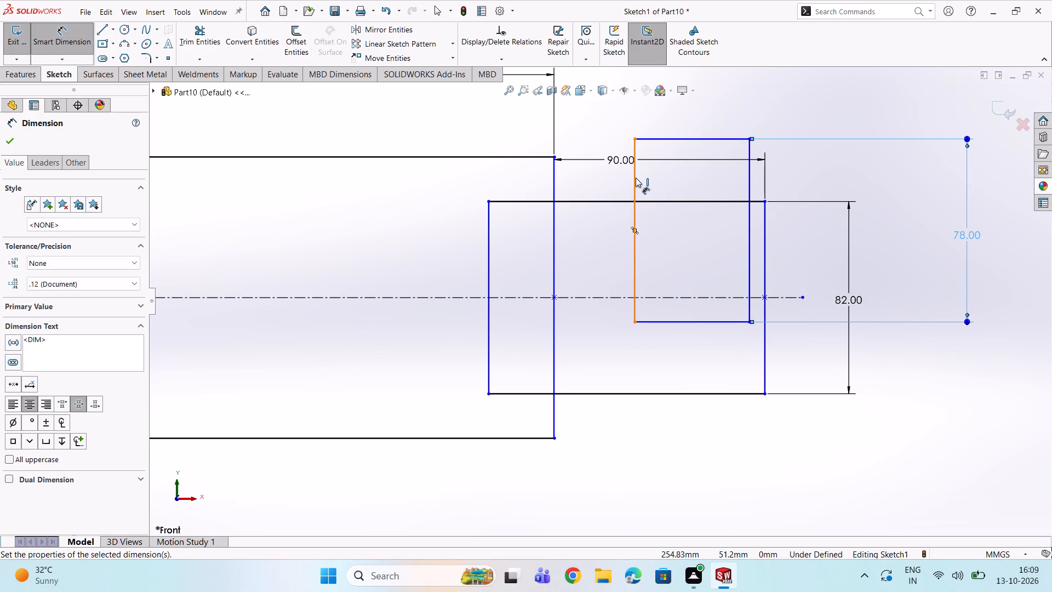
click(686, 136)
click(704, 101)
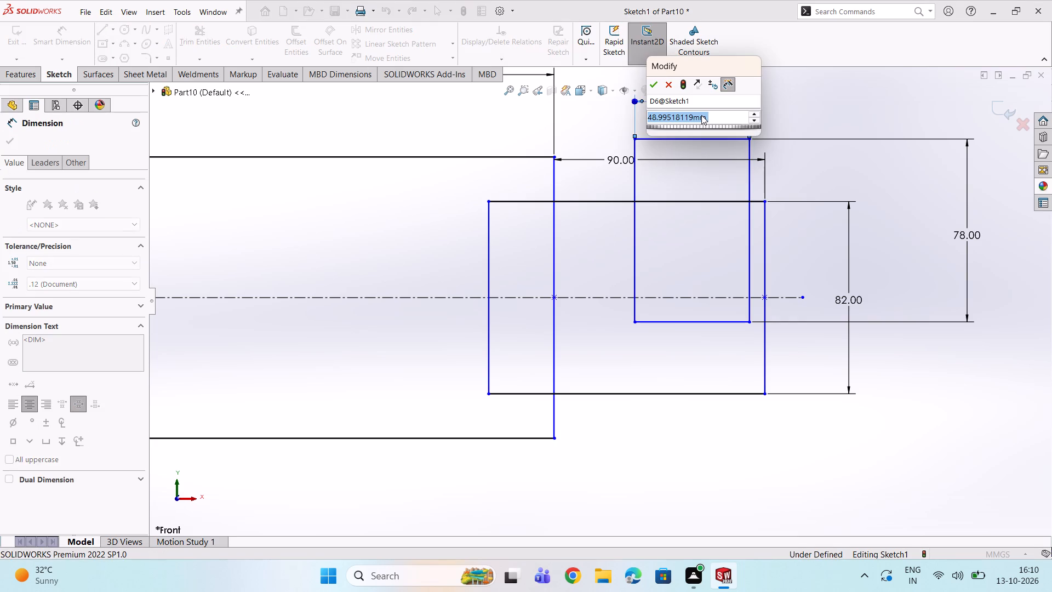
text(110)
key(Return)
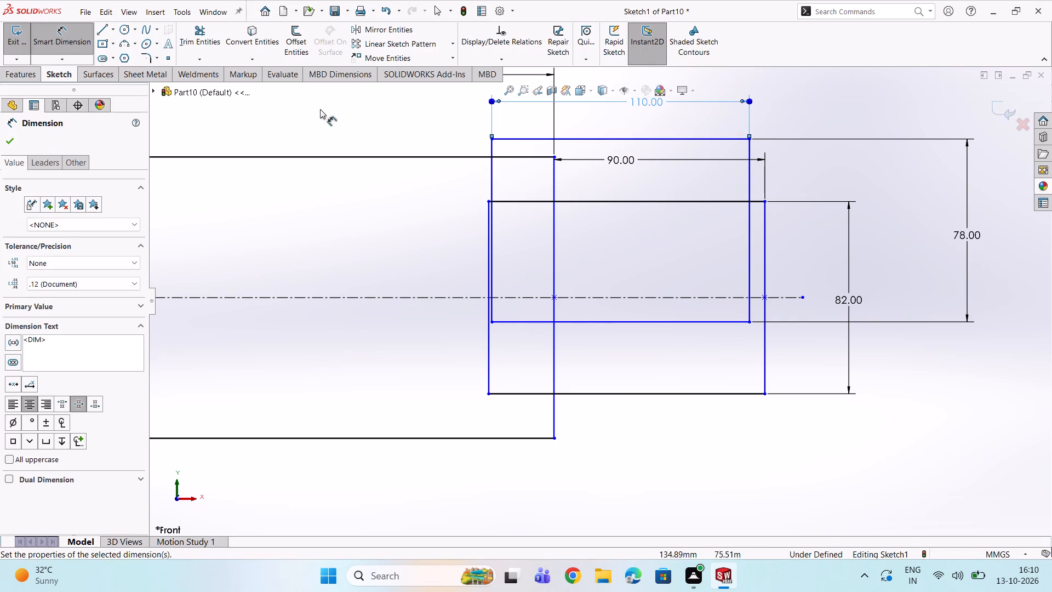
double_click(10, 138)
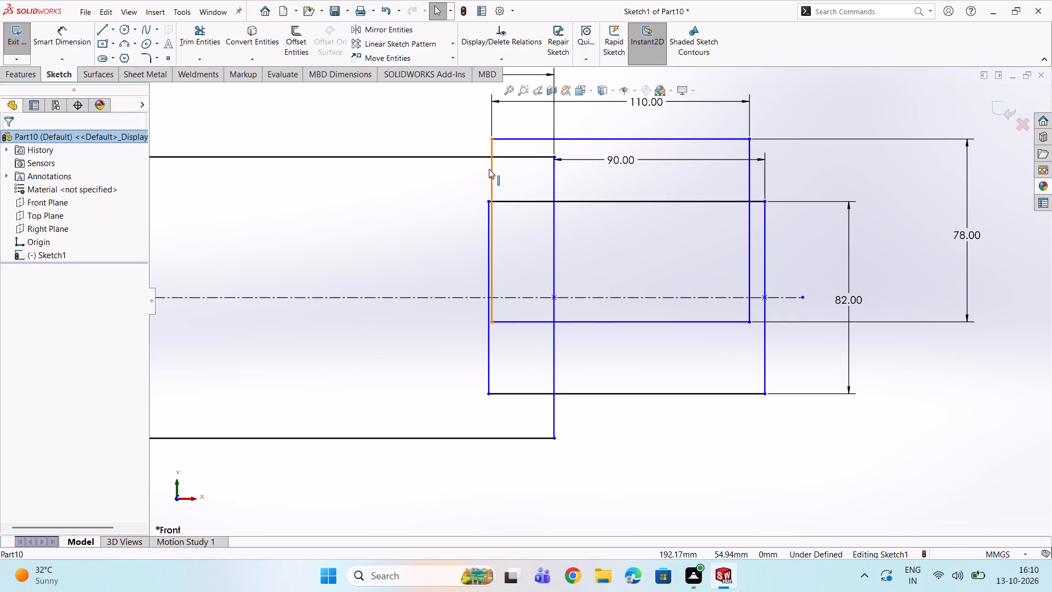
Make the 110 mm rectangle's left edge collinear with the right edge of the 82 mm high rectangle.
click(489, 169)
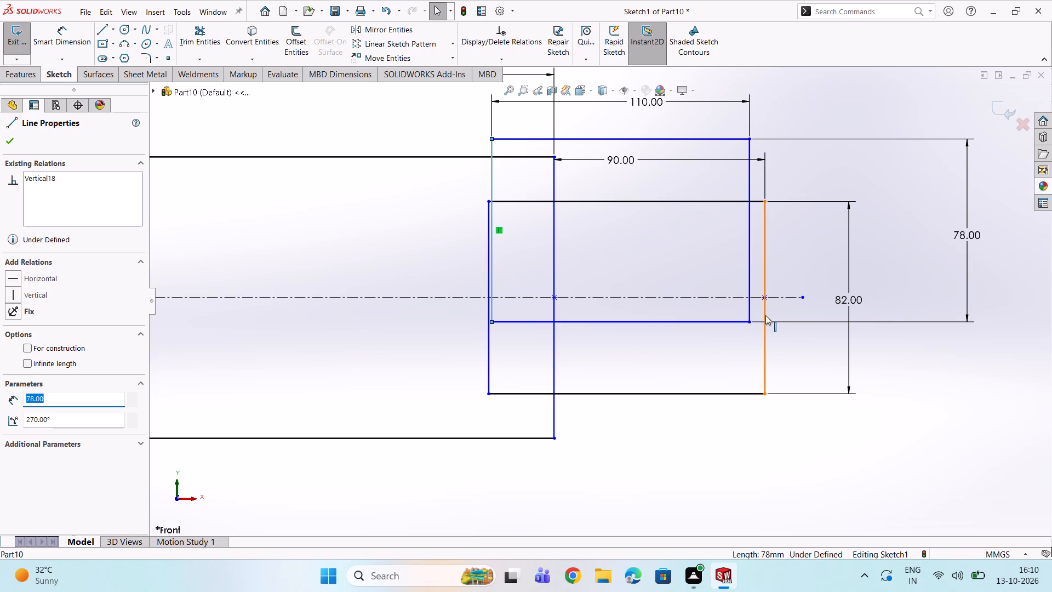
ctrl+double_click(765, 315)
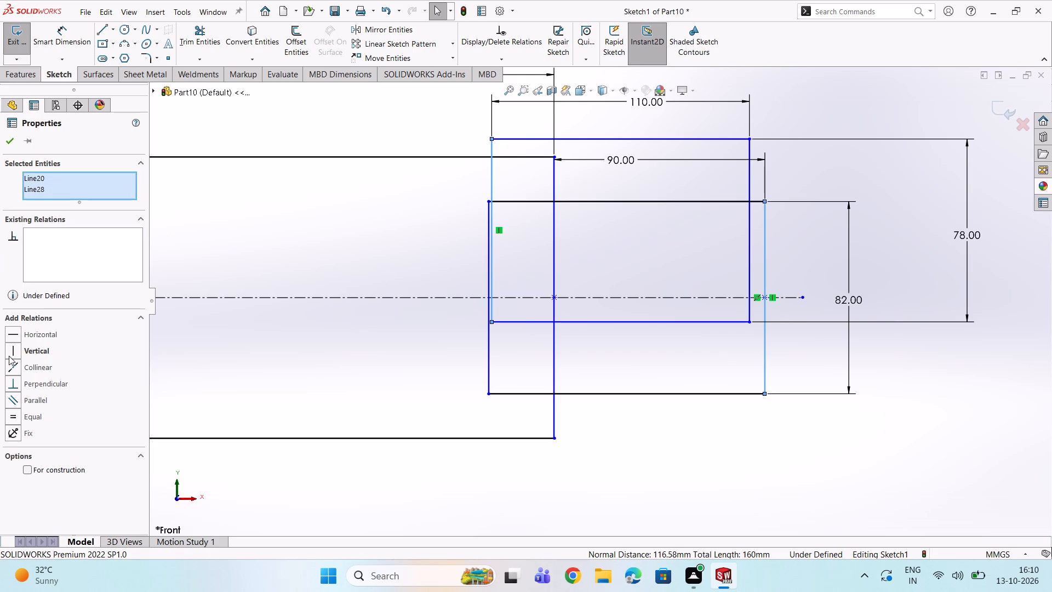
double_click(13, 363)
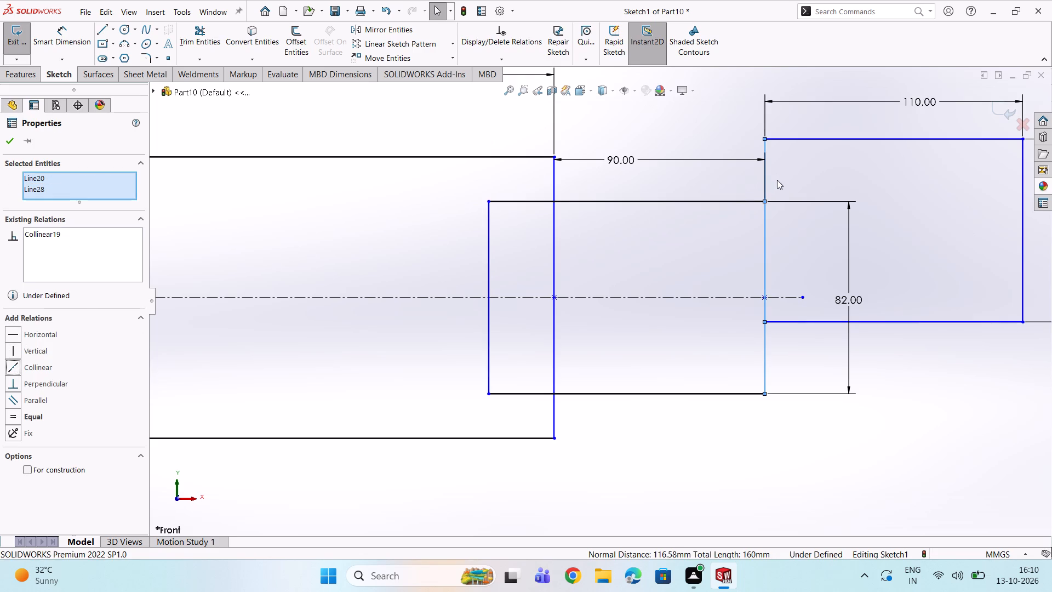
double_click(4, 140)
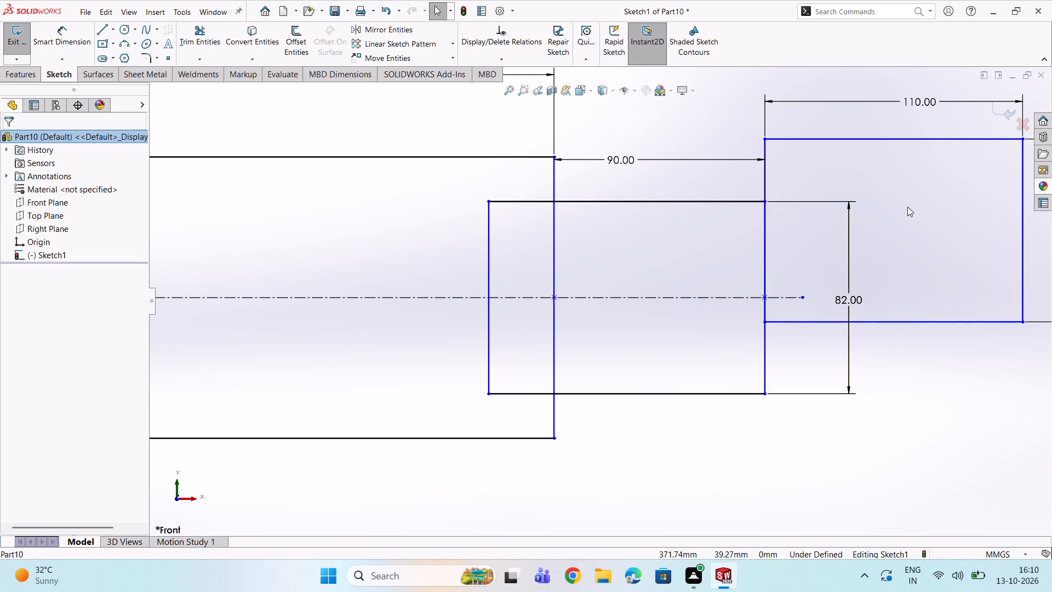
Add a Midpoint relation between the midpoint of the 110 mm rectangle's right edge and the horizontal centerline.
scroll(904, 205, up, 3)
scroll(882, 243, down, 3)
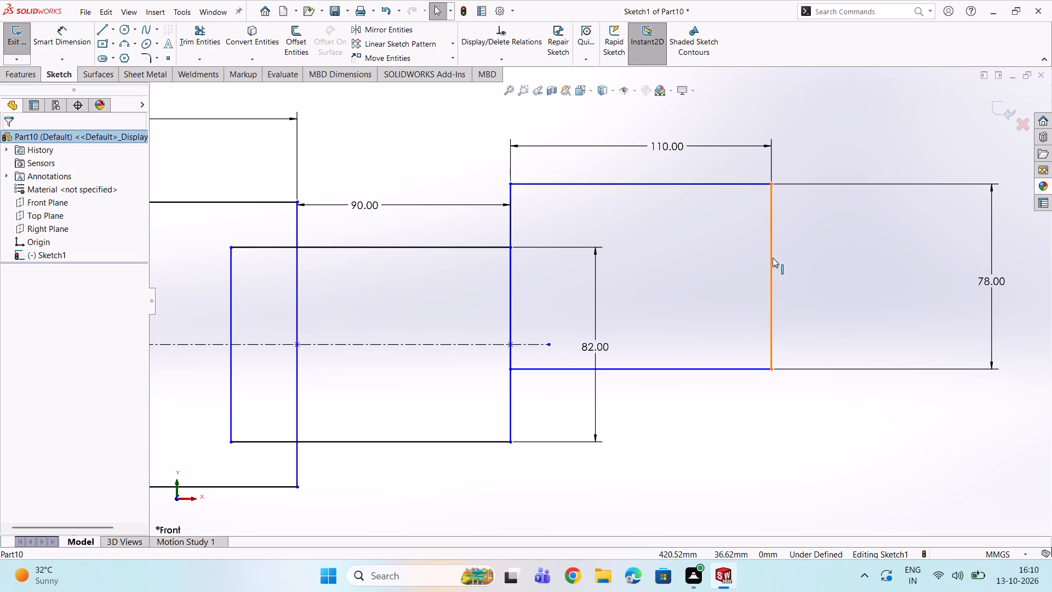
click(771, 277)
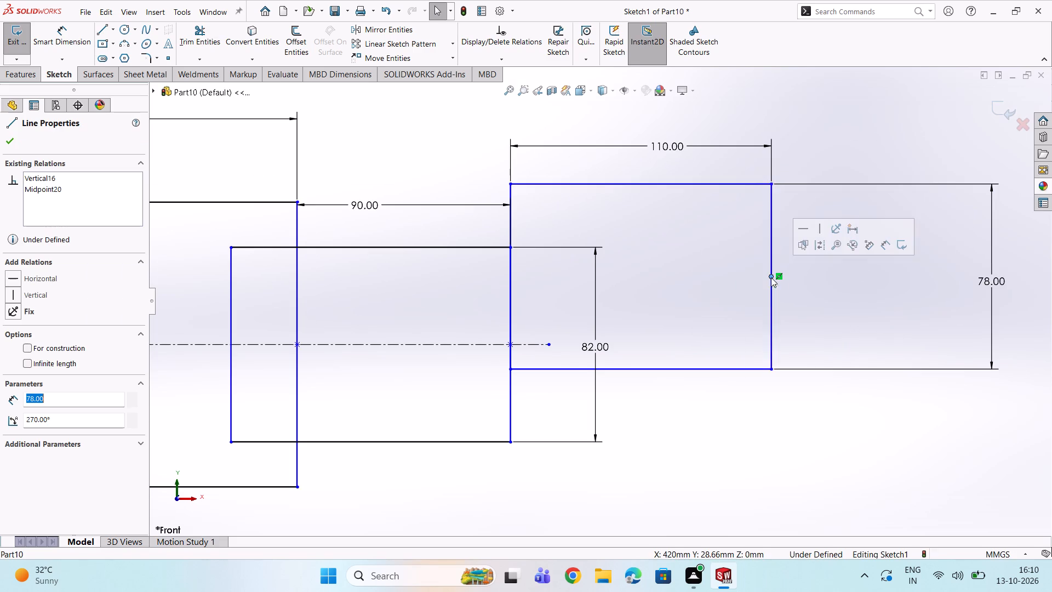
ctrl+double_click(522, 344)
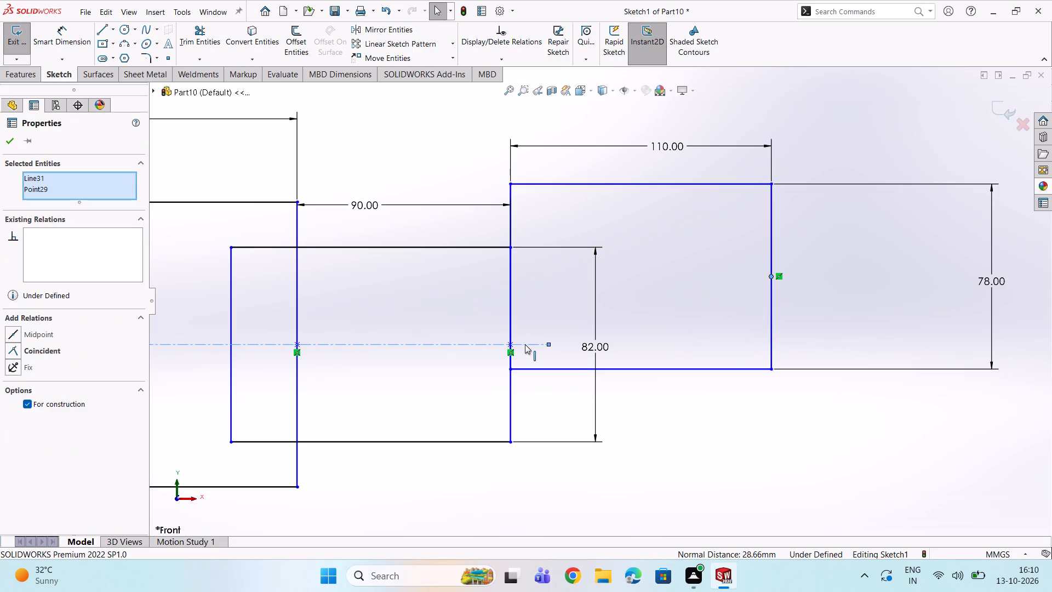
click(13, 334)
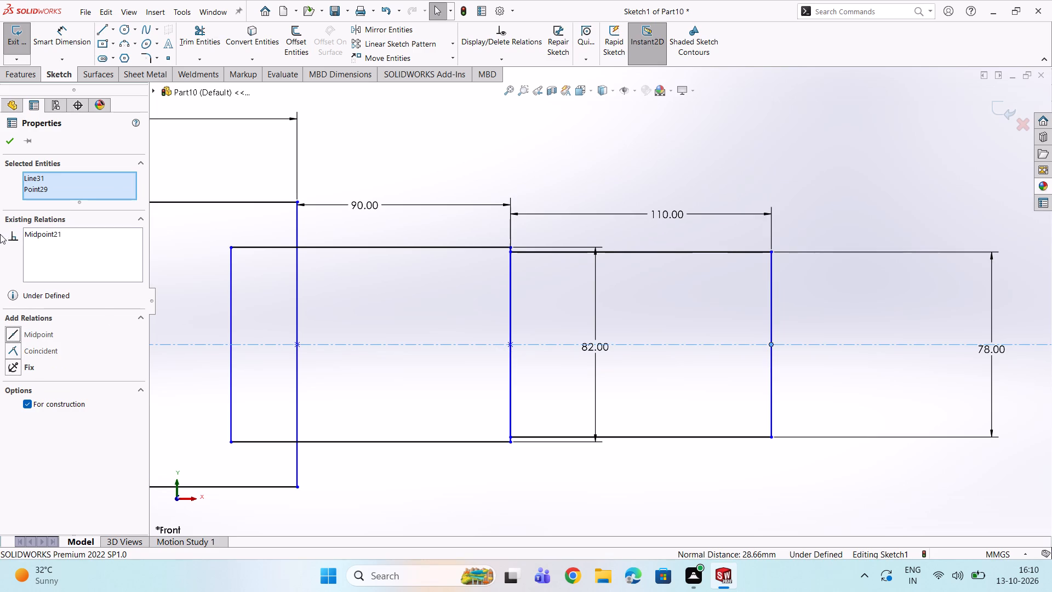
click(10, 141)
Trim the overlapping vertical edges between the 82 mm and 78 mm high rectangles, including the short segment at the lower shoulder.
scroll(630, 341, down, 2)
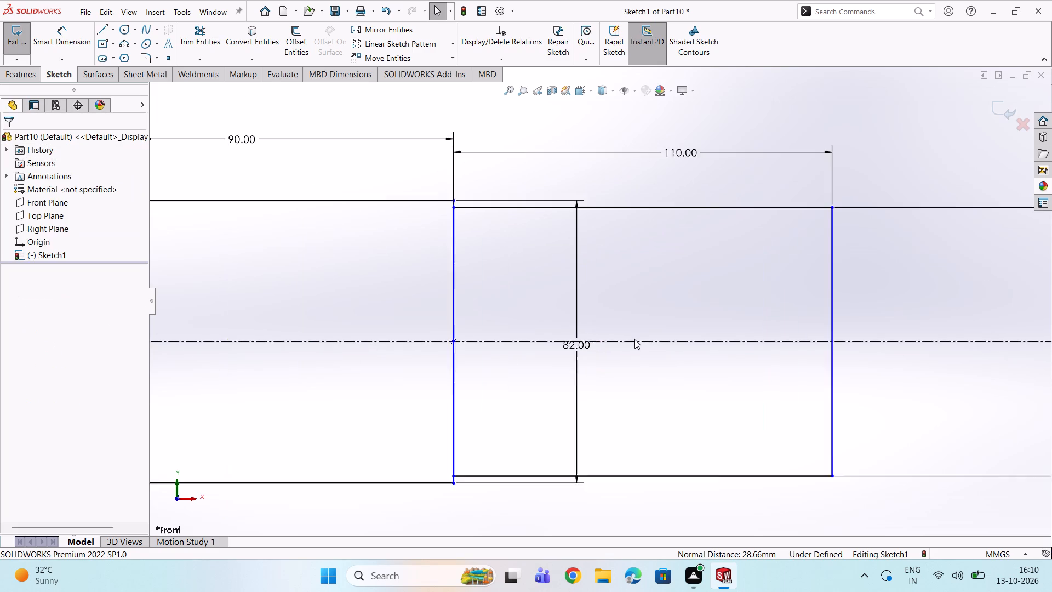
scroll(634, 339, down, 2)
scroll(446, 290, up, 3)
scroll(467, 272, down, 4)
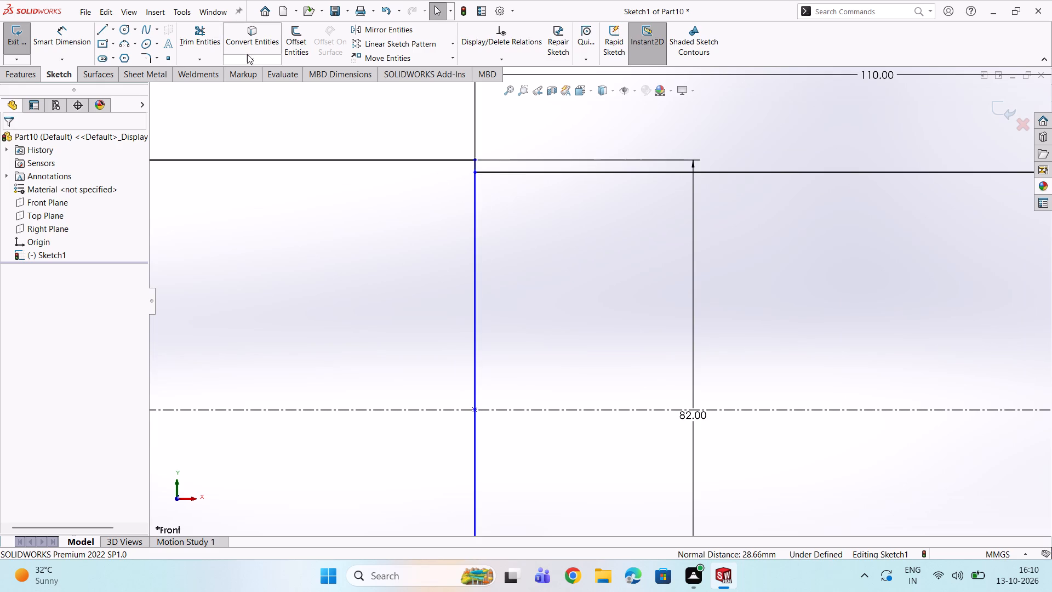
click(193, 40)
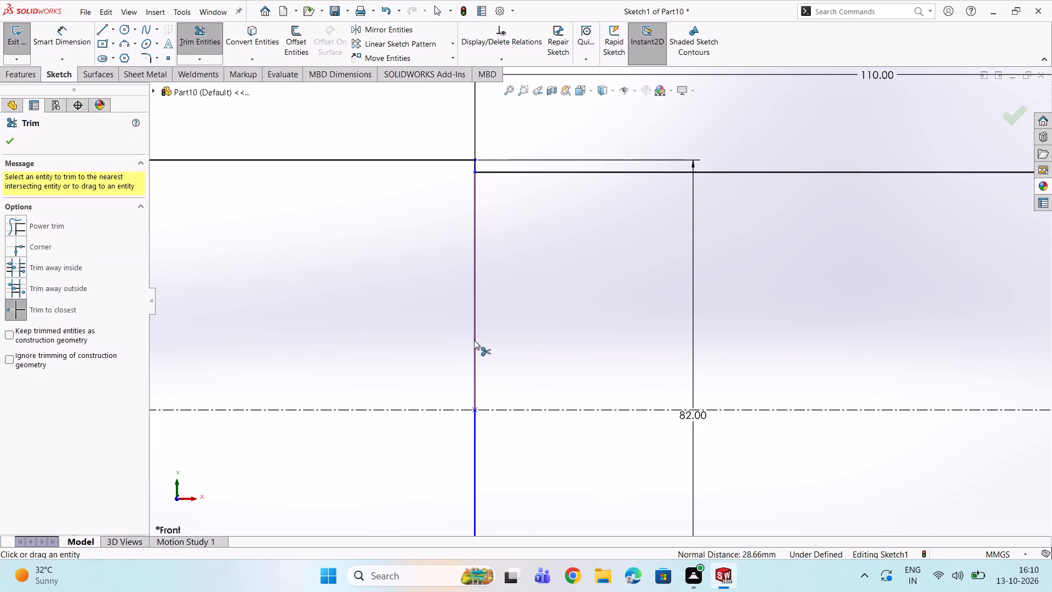
double_click(473, 348)
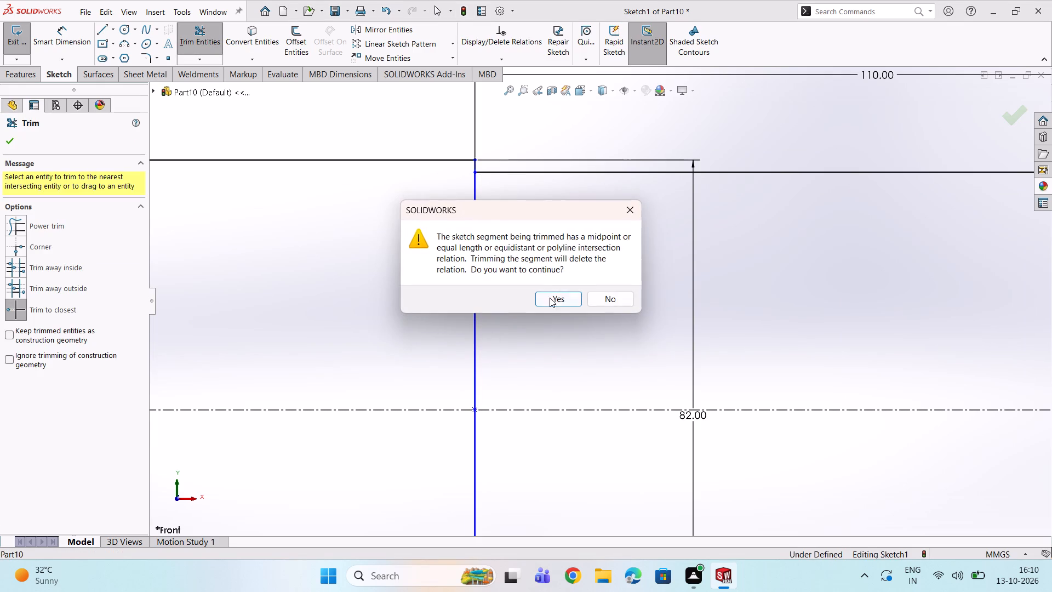
click(550, 295)
click(475, 331)
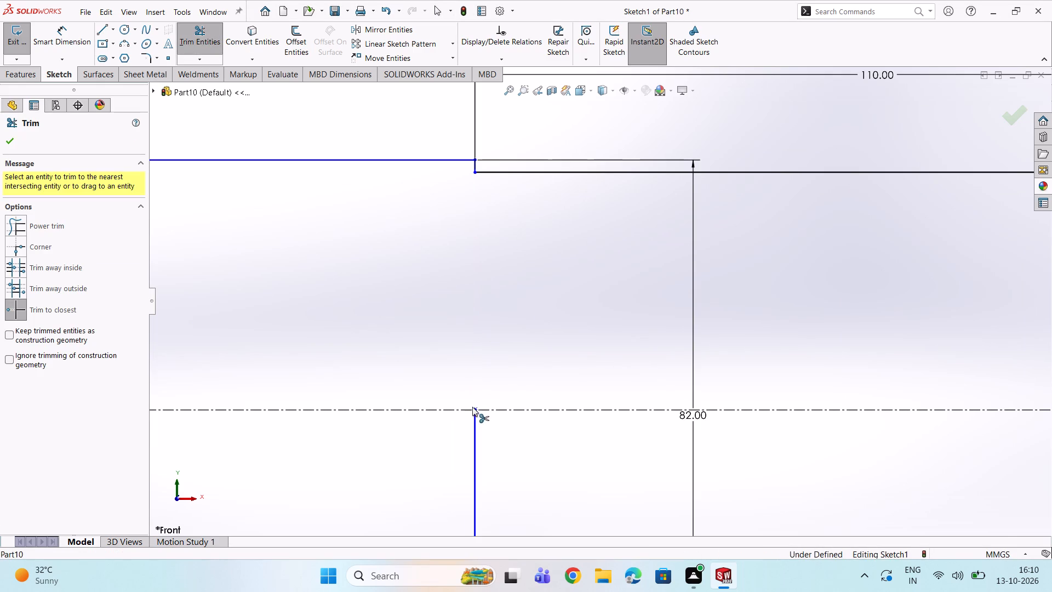
double_click(473, 426)
double_click(473, 433)
scroll(483, 423, up, 4)
scroll(548, 412, down, 6)
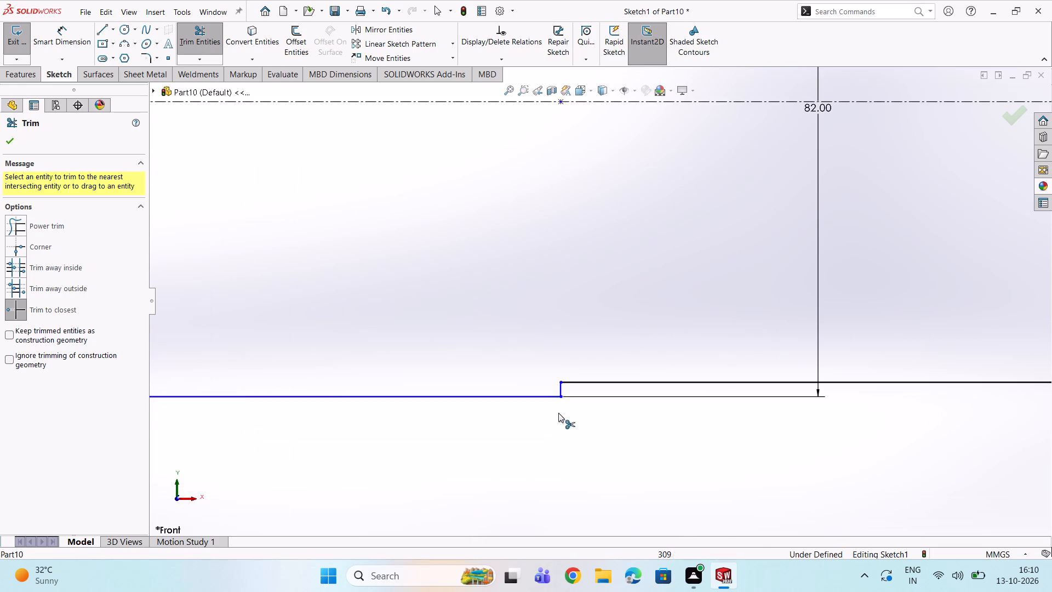
click(559, 391)
scroll(592, 371, up, 4)
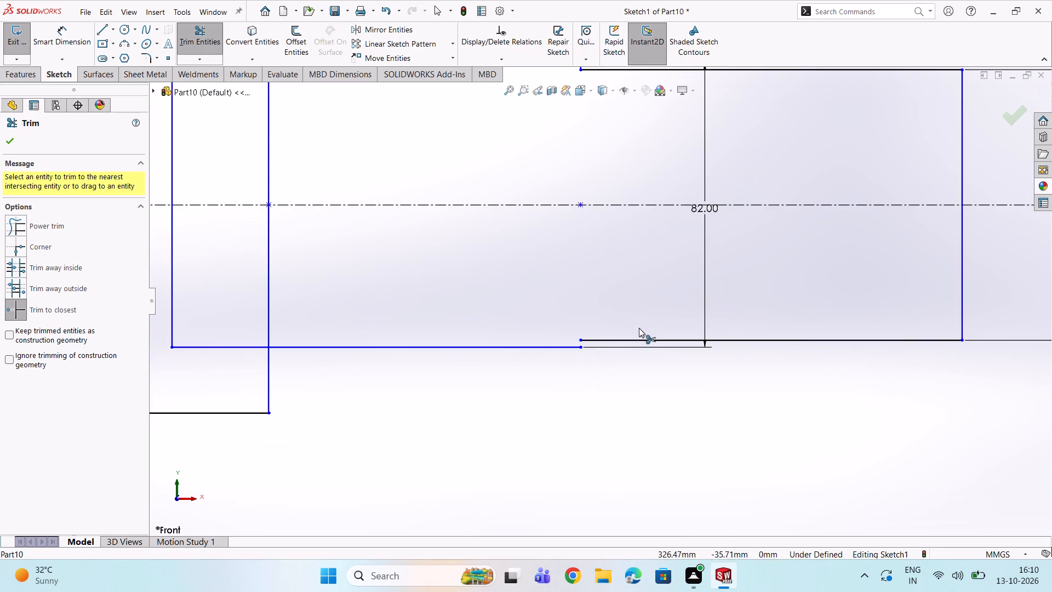
scroll(642, 321, up, 5)
scroll(665, 304, down, 2)
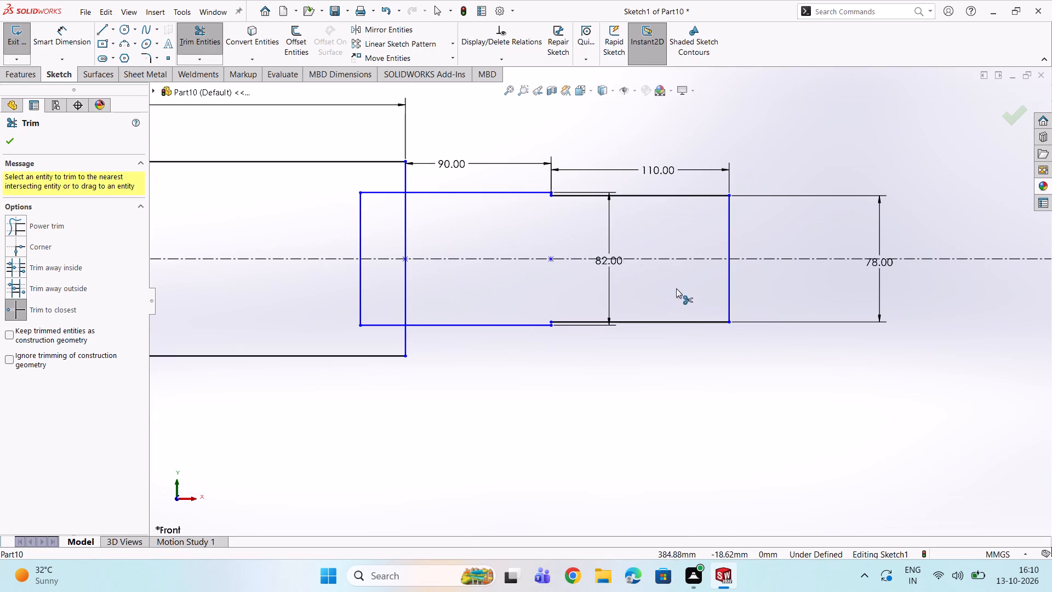
Trim the two steps beyond the large rectangle's right end to their upper half, removing their lower edges, overlap, and the large rectangle's lower right edge.
click(725, 294)
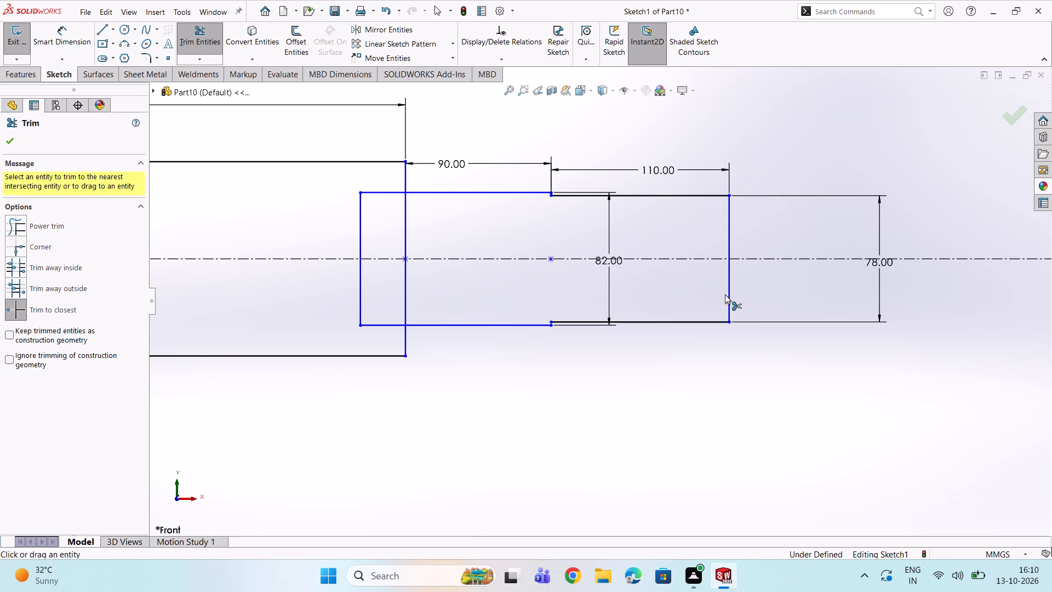
click(728, 294)
click(570, 295)
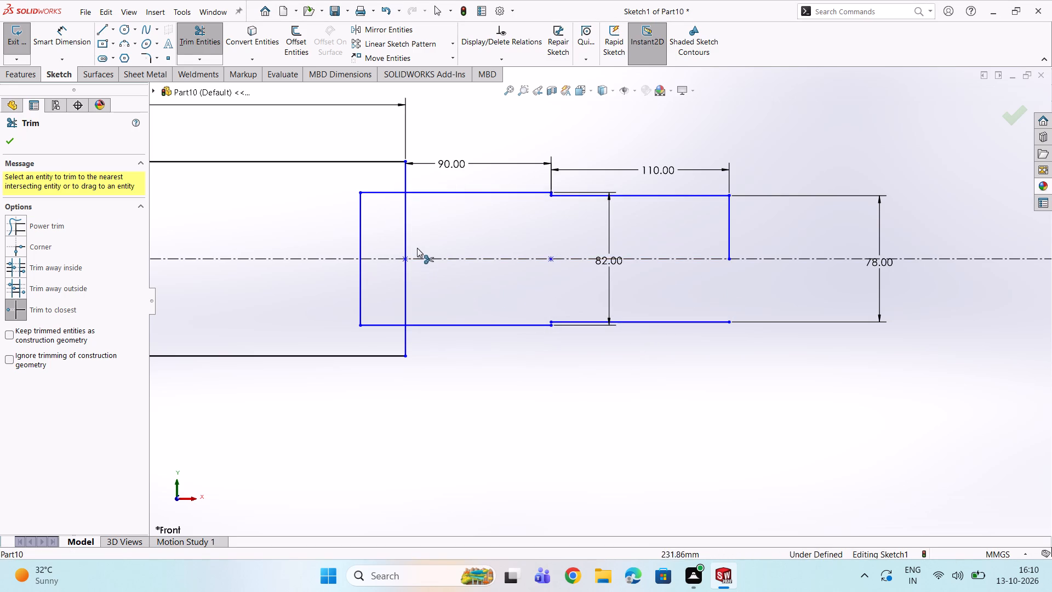
click(384, 193)
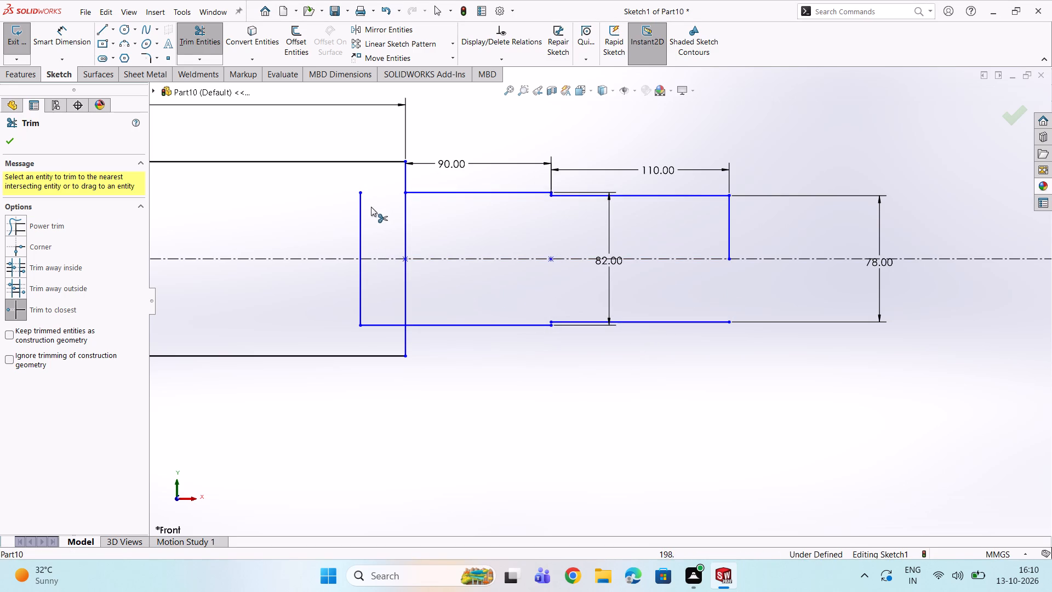
click(364, 209)
click(360, 212)
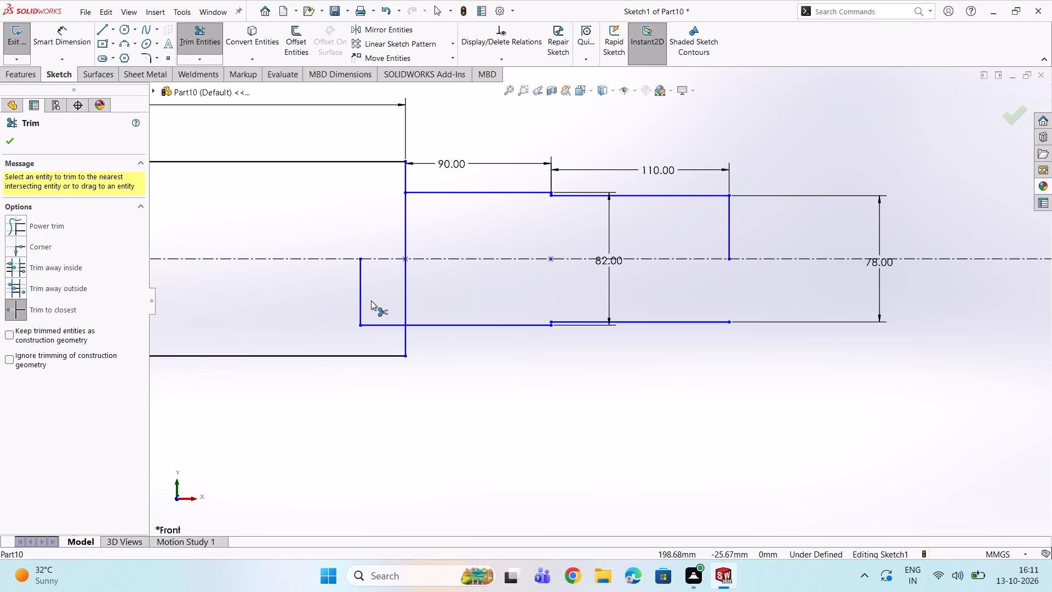
double_click(361, 300)
click(409, 294)
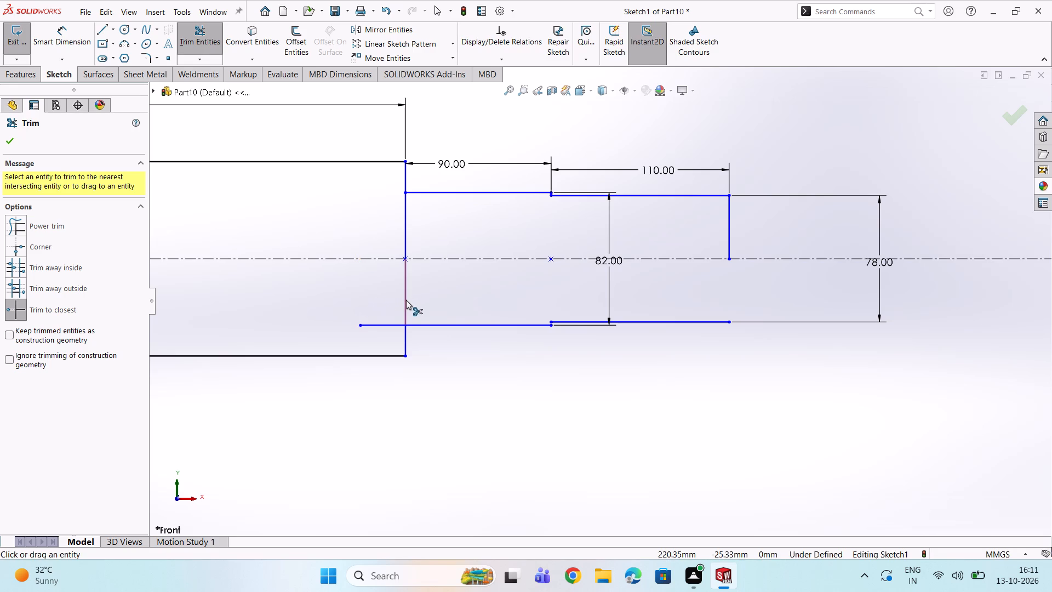
click(406, 300)
double_click(540, 299)
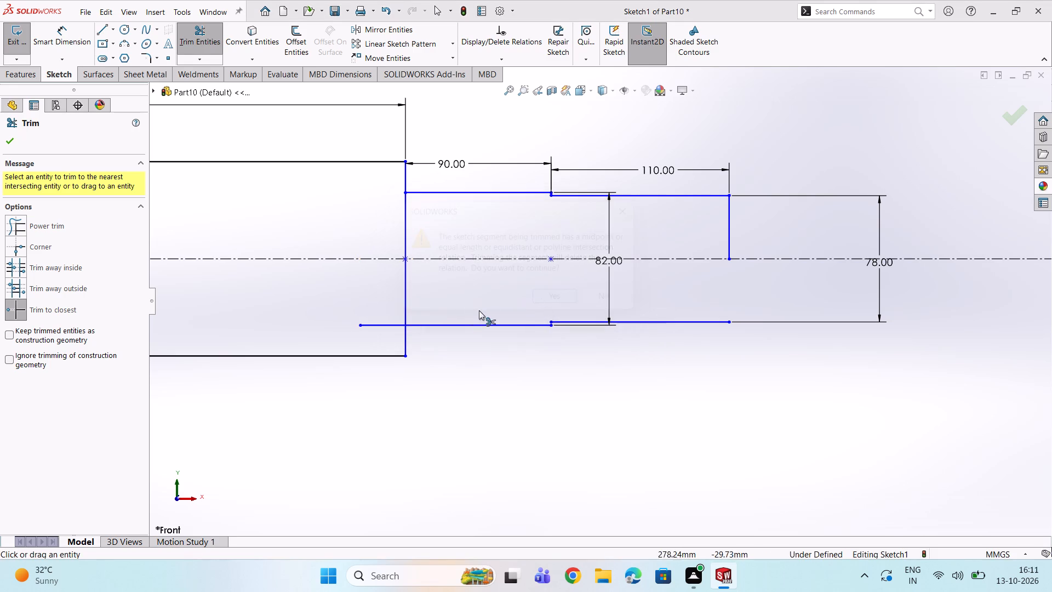
double_click(410, 327)
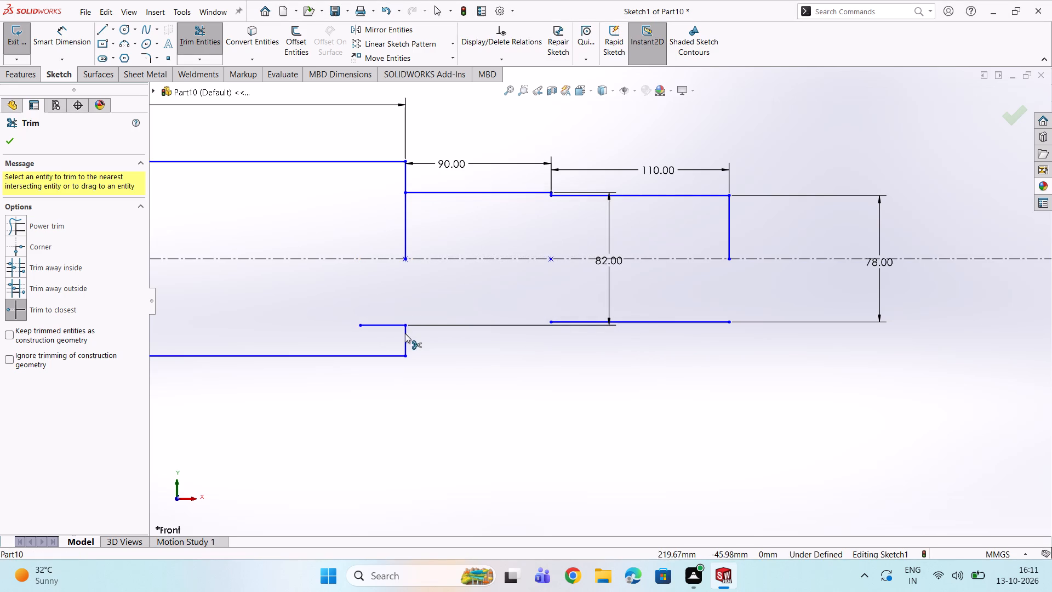
click(405, 333)
double_click(398, 324)
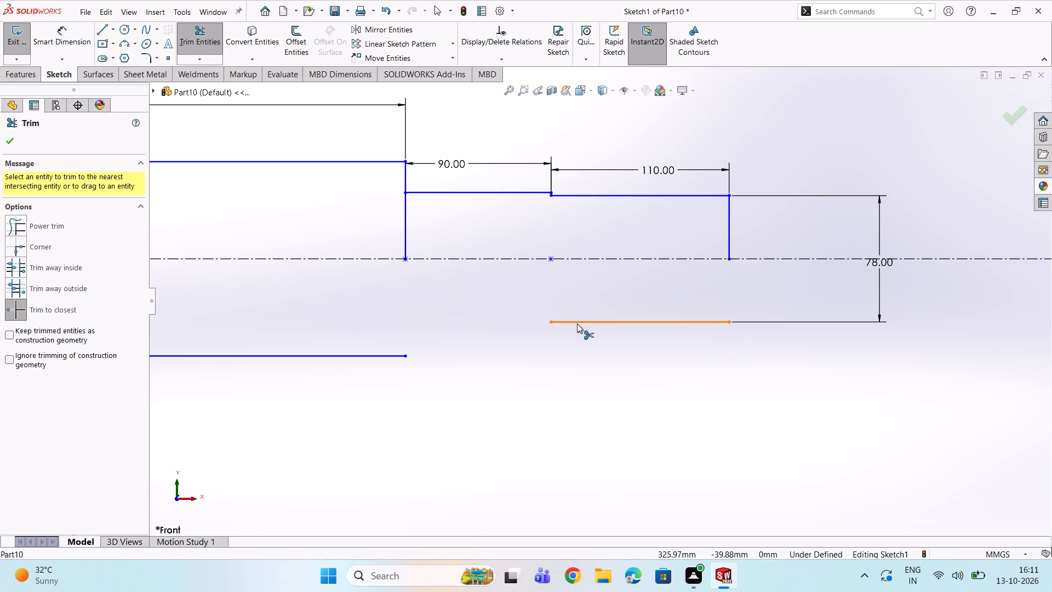
double_click(577, 323)
Dimension the distance between the 440 mm rectangle's left edge and the left edge of the rectangle overlapping it as 90 mm.
scroll(502, 317, up, 6)
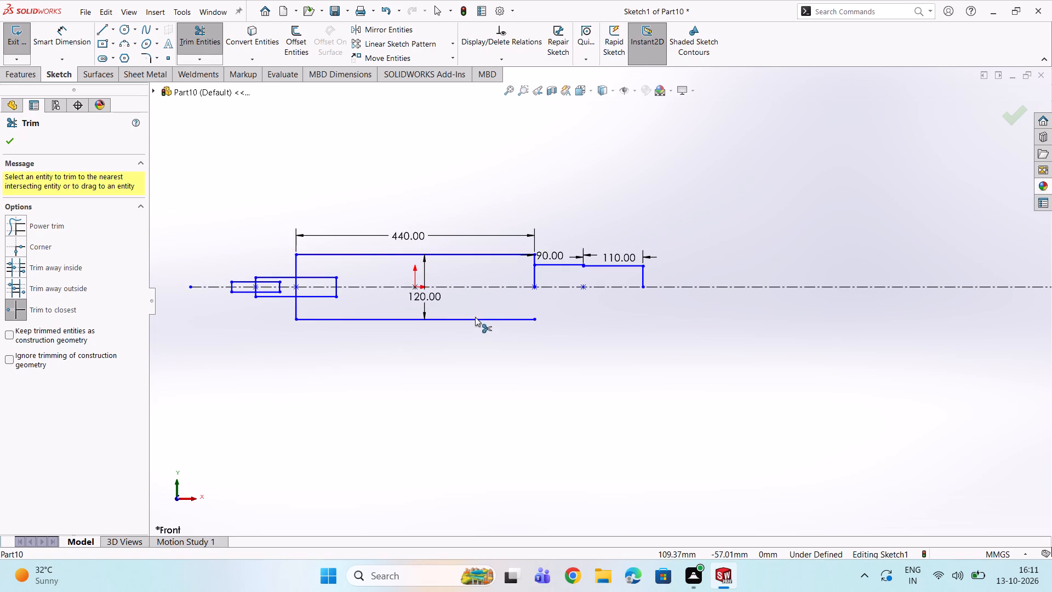
scroll(481, 299, down, 2)
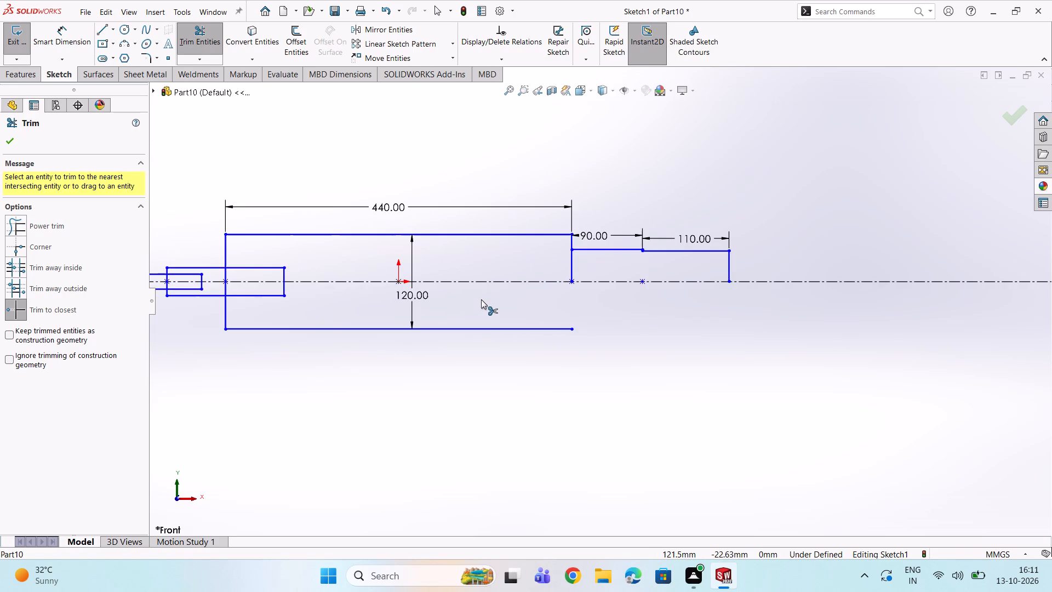
scroll(481, 299, down, 1)
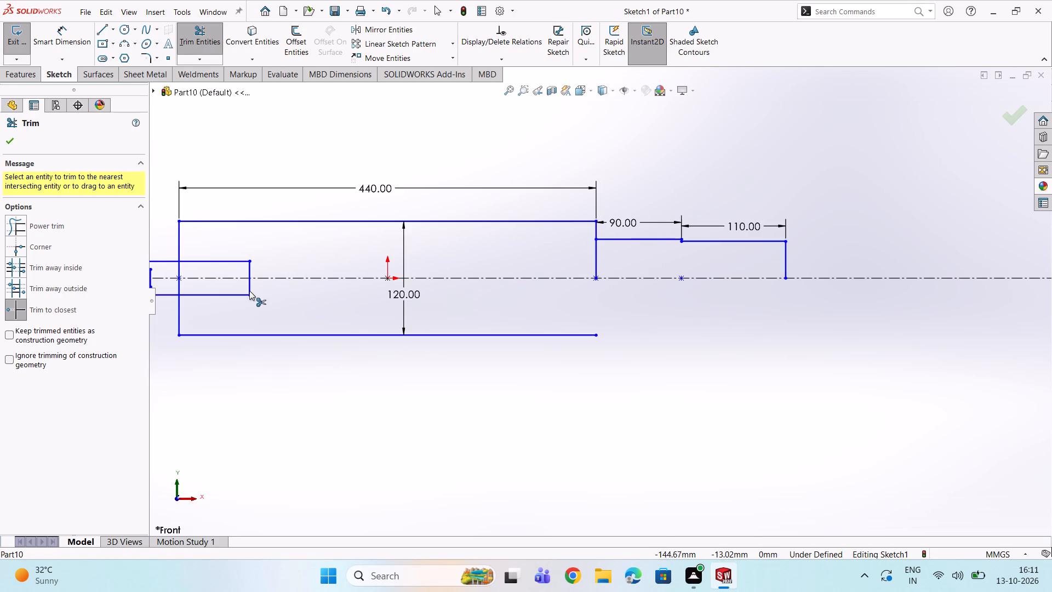
scroll(249, 291, up, 2)
scroll(323, 278, down, 1)
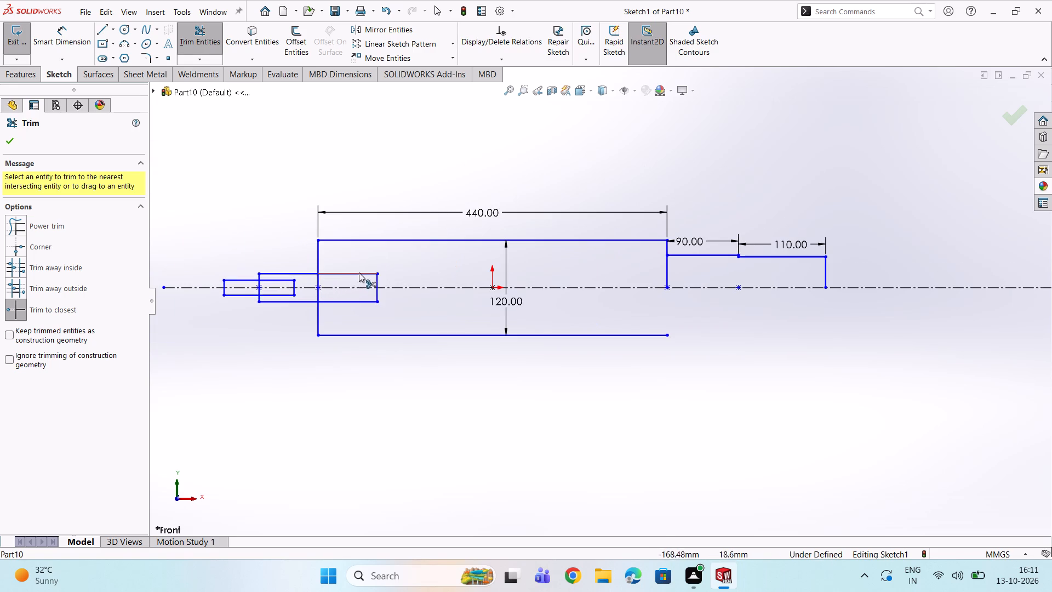
scroll(361, 272, down, 1)
scroll(471, 271, down, 2)
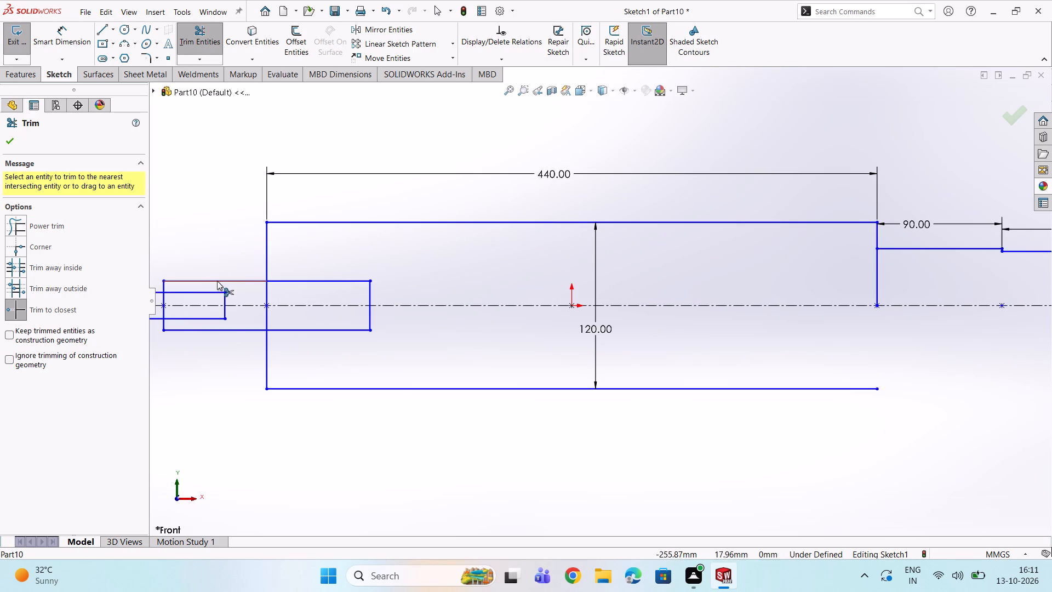
scroll(288, 269, up, 1)
scroll(298, 289, down, 1)
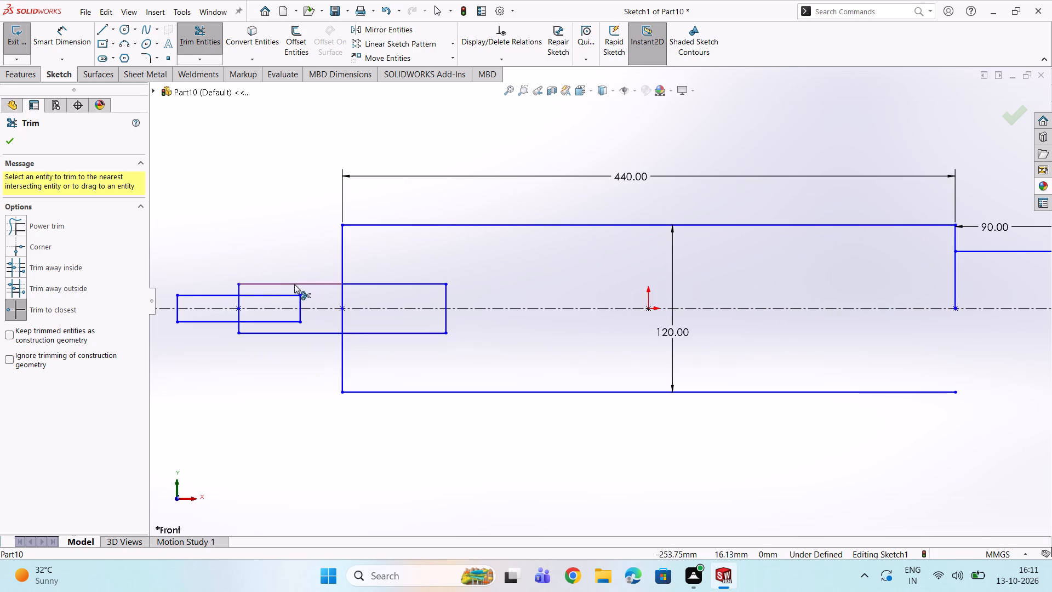
click(73, 48)
scroll(554, 287, up, 2)
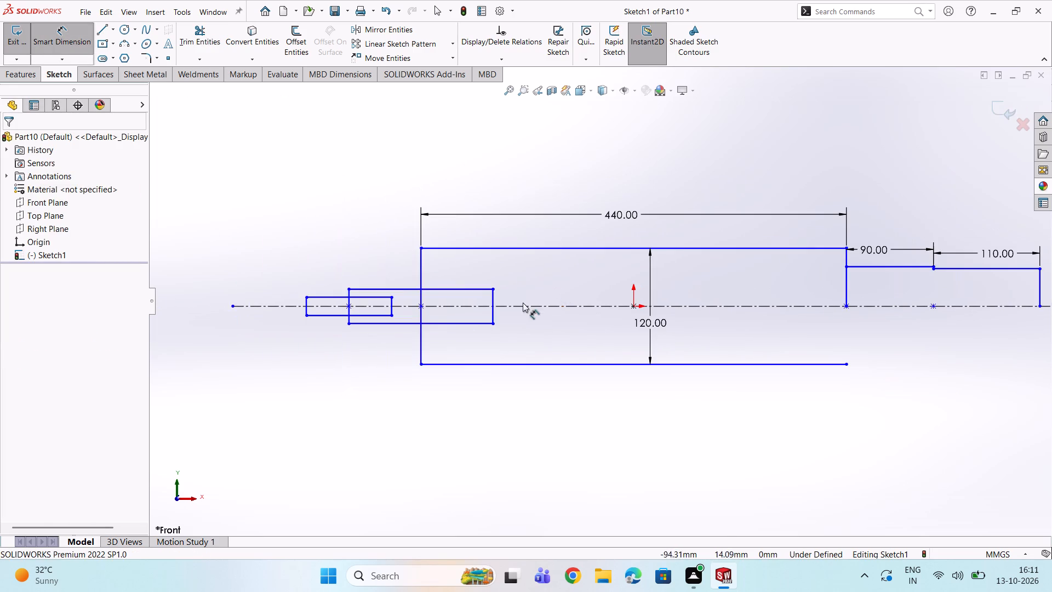
click(420, 272)
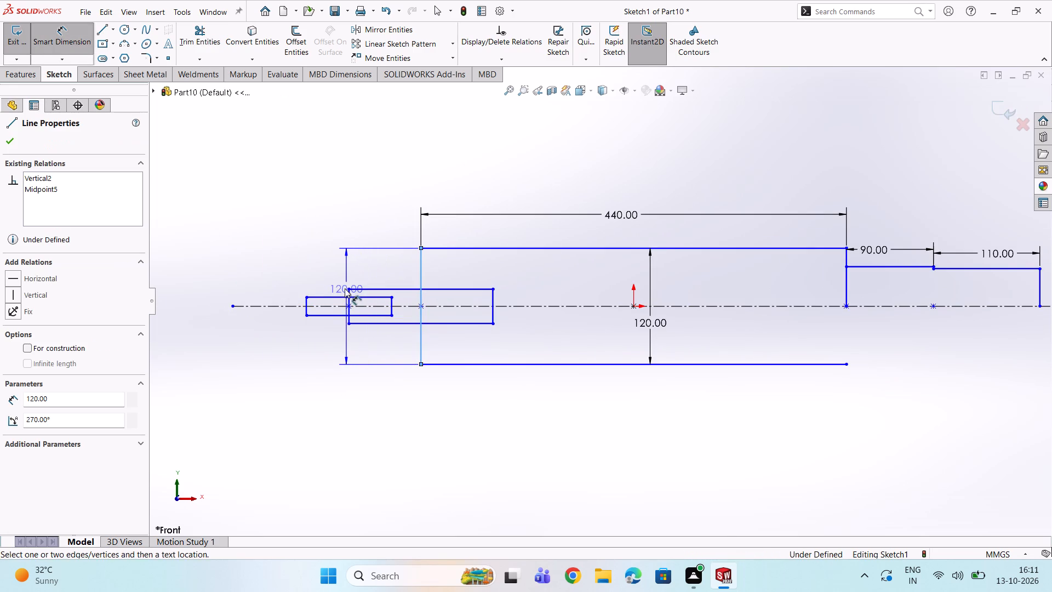
click(348, 294)
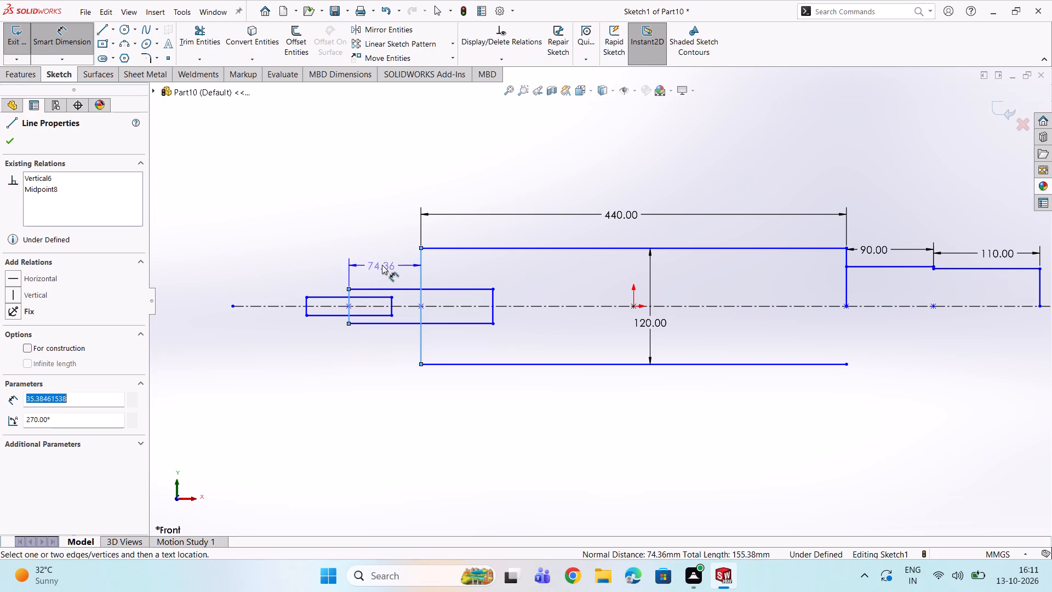
double_click(385, 259)
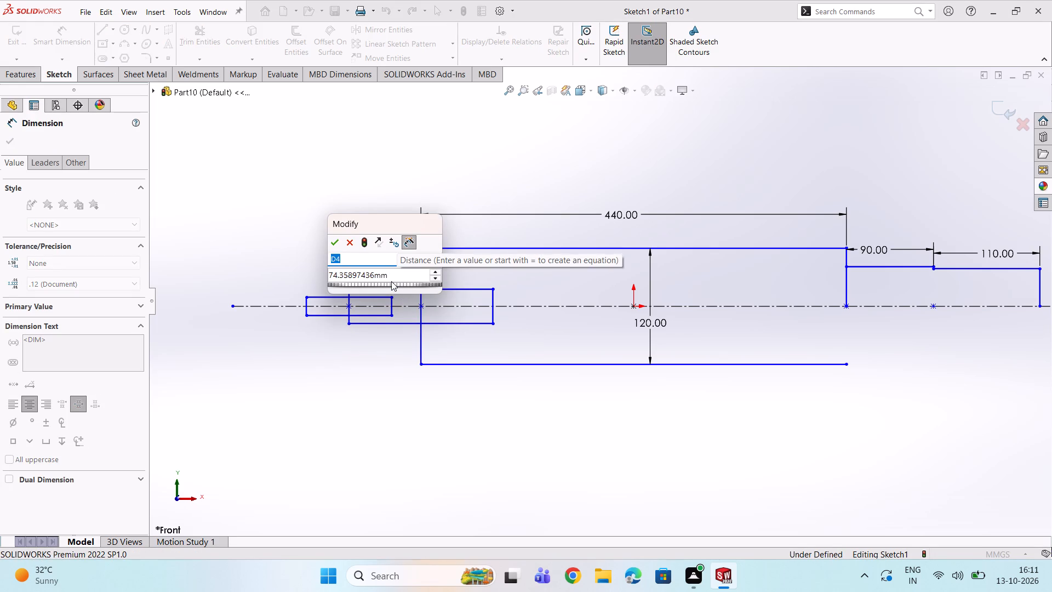
double_click(395, 276)
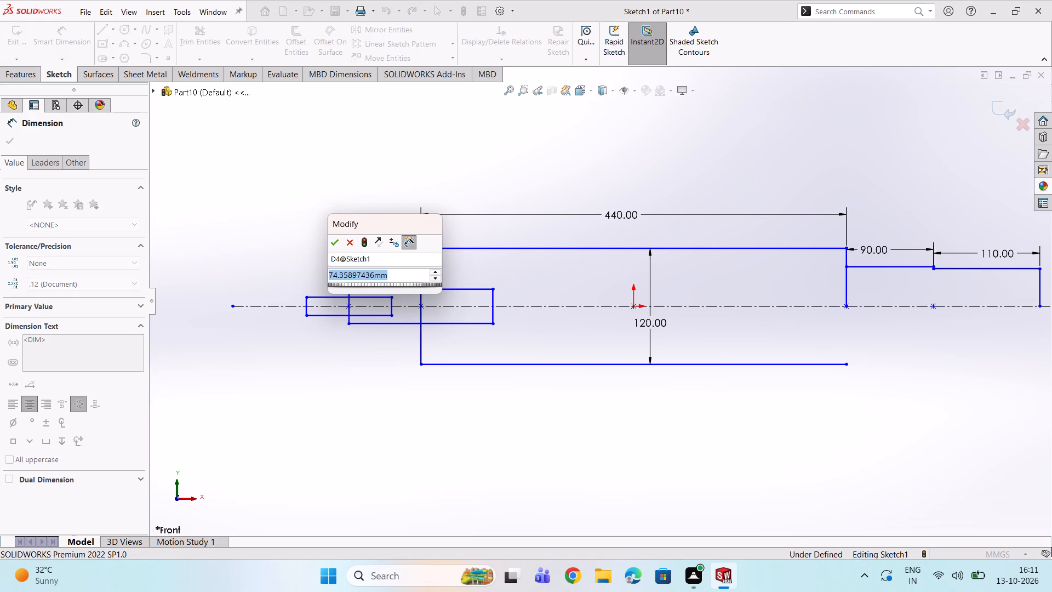
text(90)
key(Return)
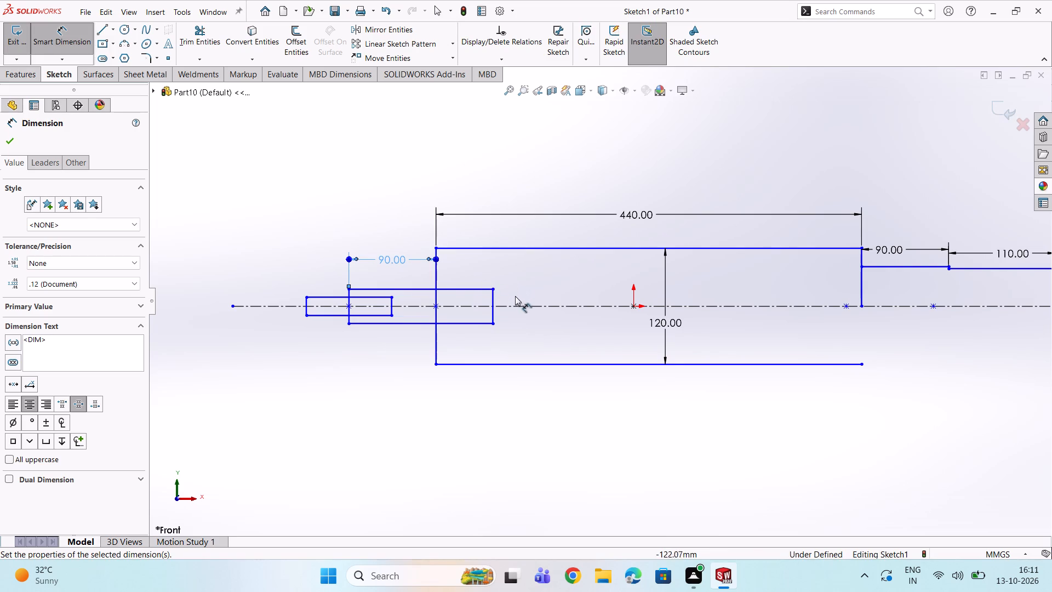
Dimension the horizontal distance from the 440 mm rectangle's lower left corner to the origin as 220 mm.
click(434, 366)
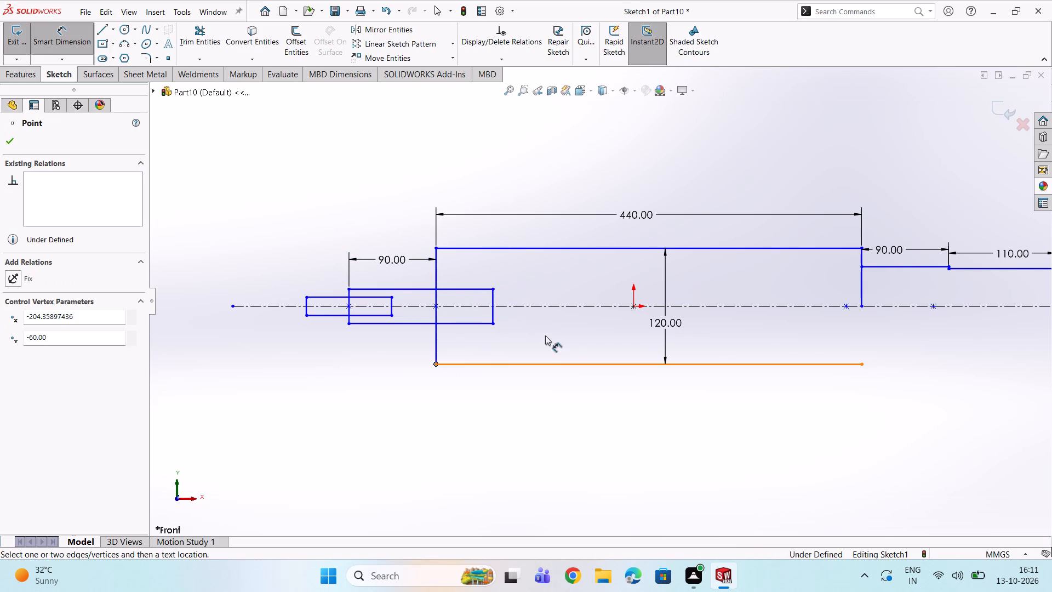
click(633, 307)
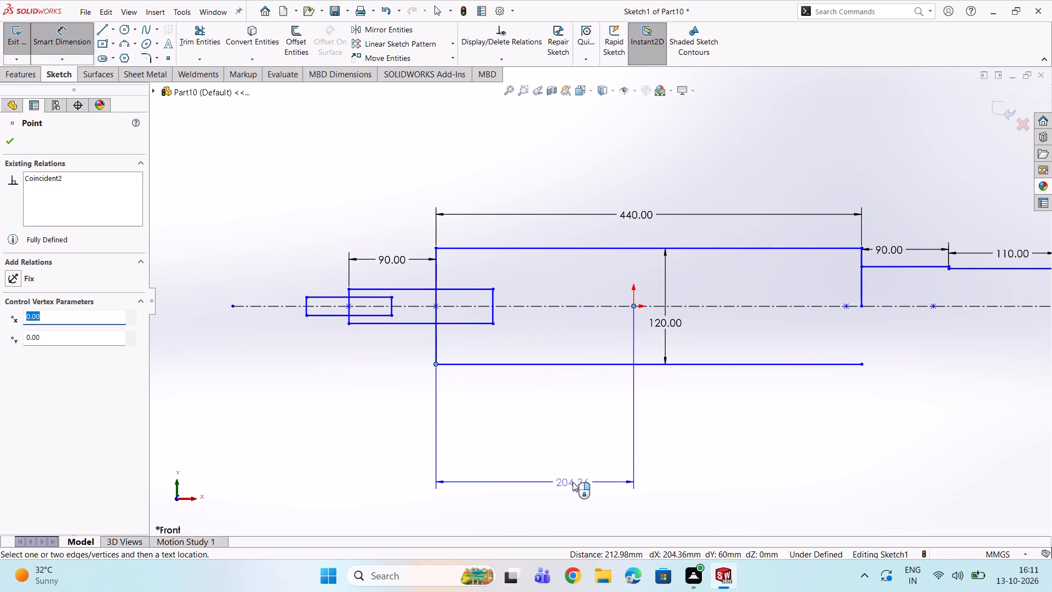
double_click(572, 485)
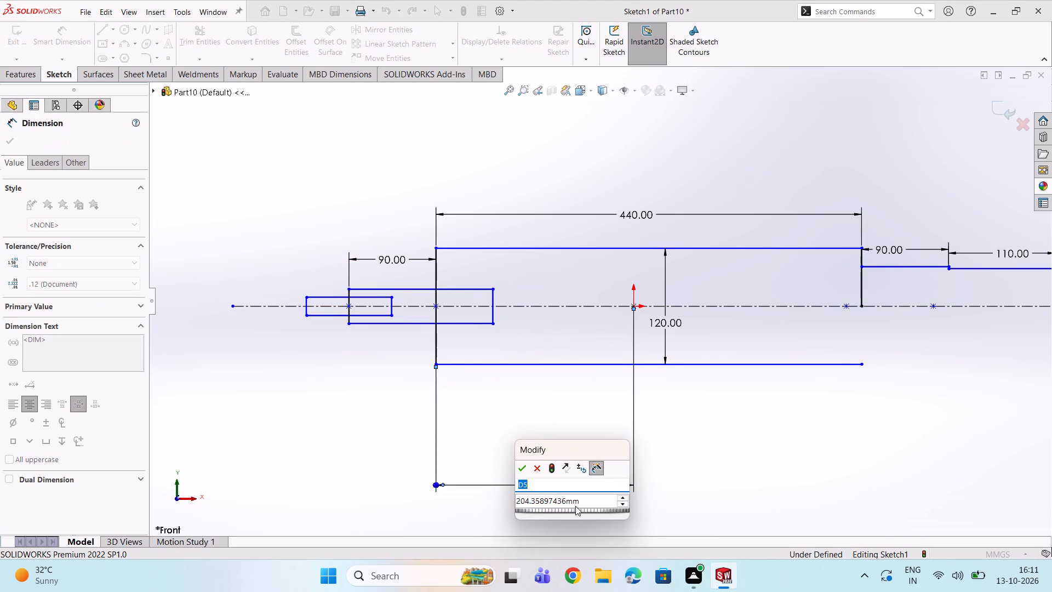
double_click(586, 502)
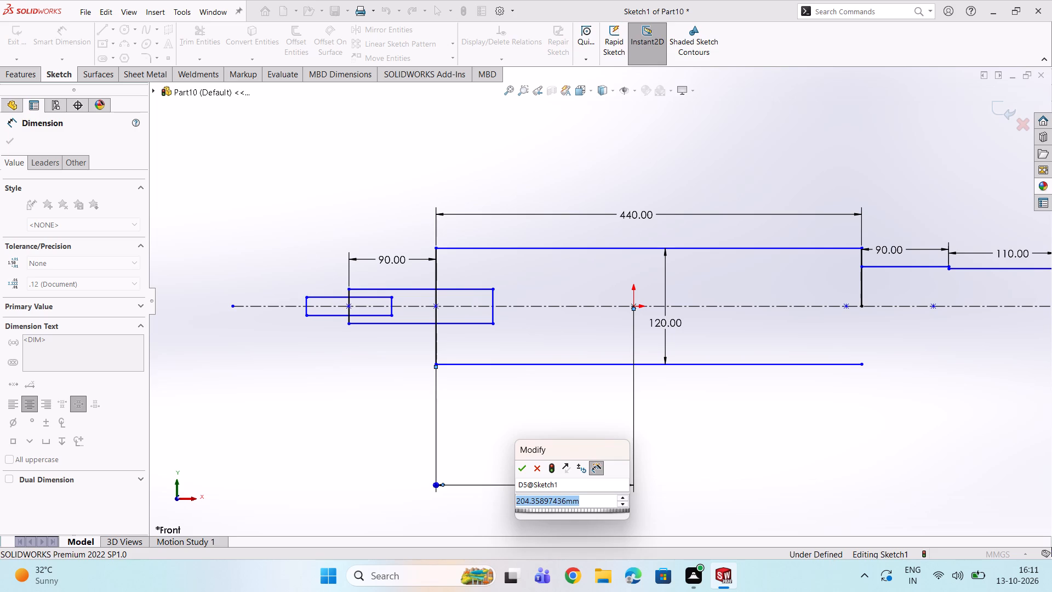
text(220)
key(Return)
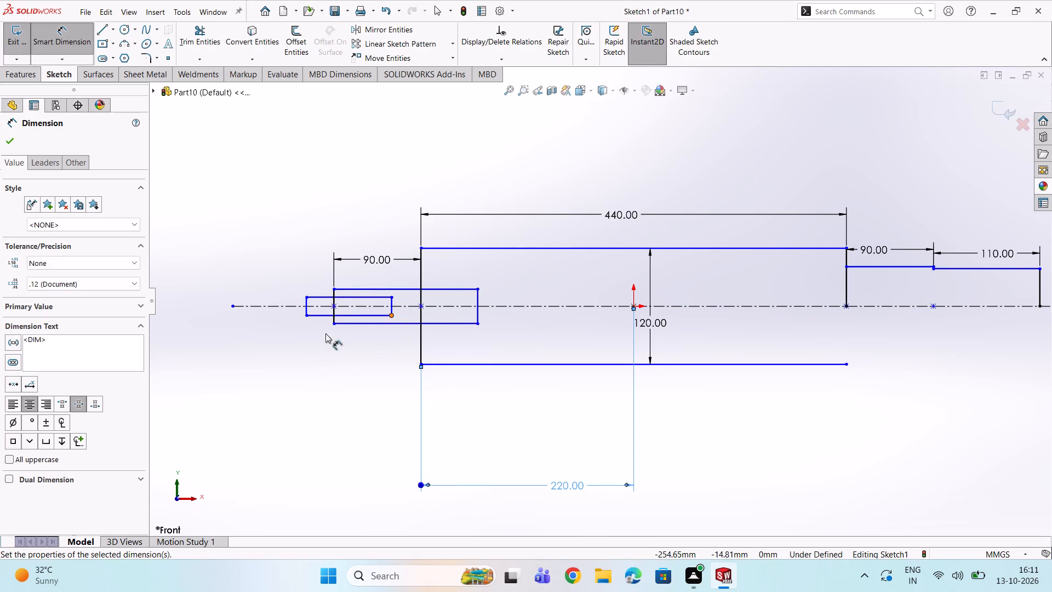
Dimension the distance between the leftmost rectangle's left edge and the adjacent 90 mm step's left edge as 110 mm.
click(334, 296)
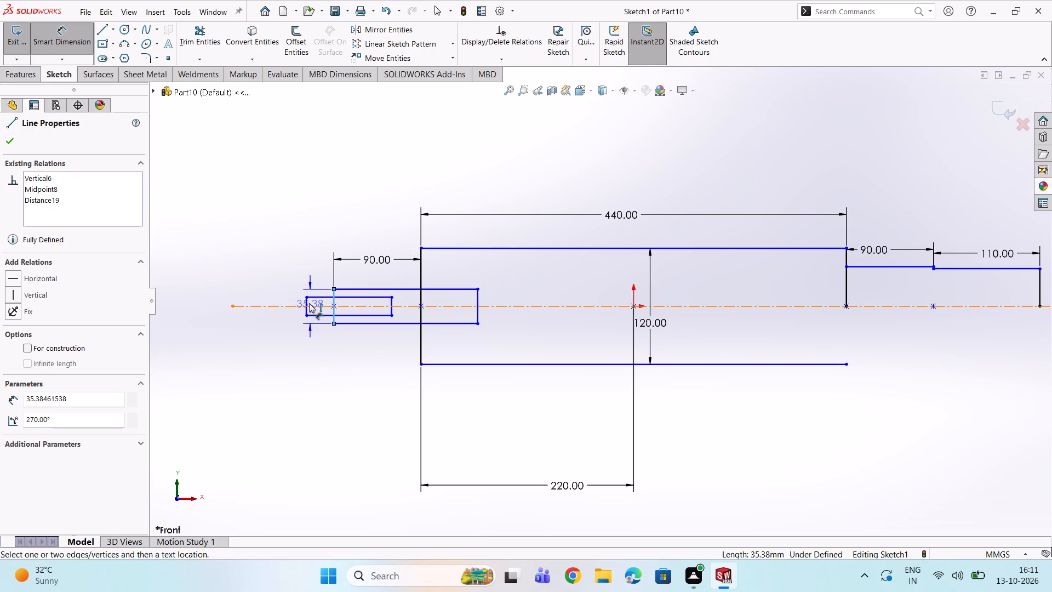
click(305, 301)
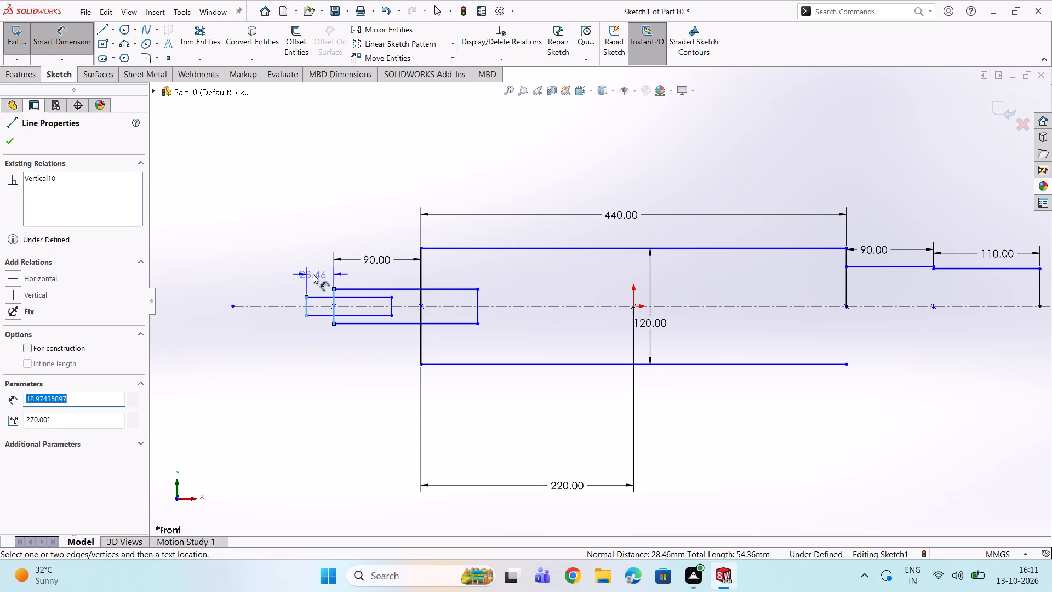
double_click(313, 271)
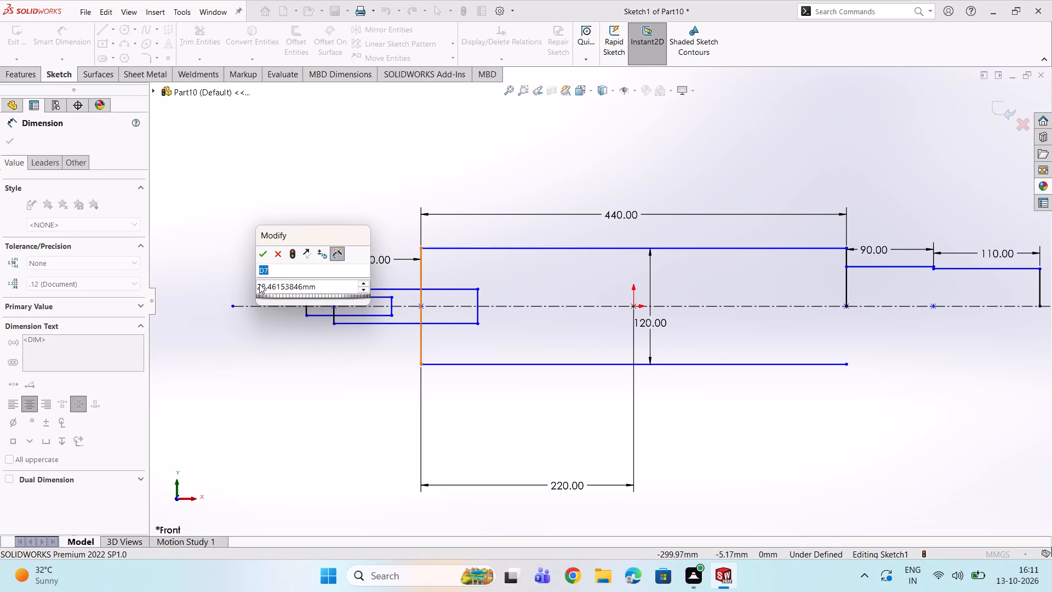
click(328, 281)
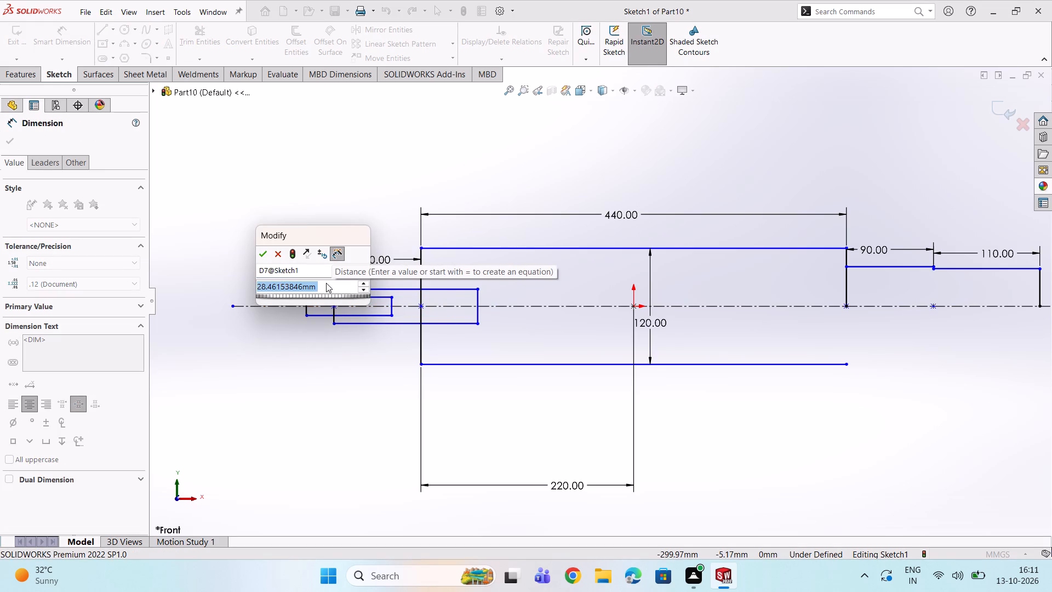
text(110)
key(Return)
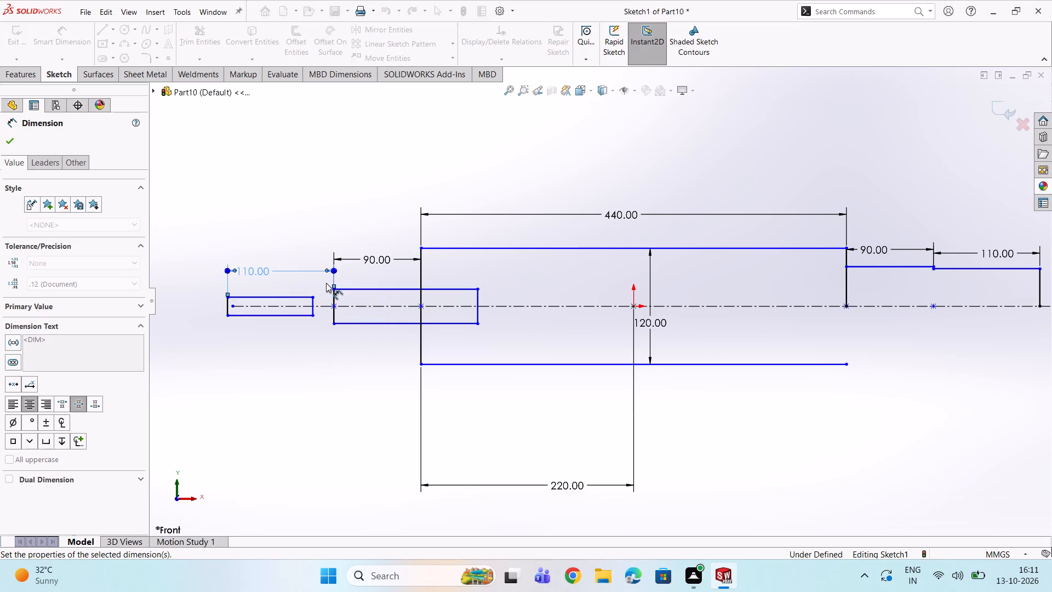
scroll(339, 303, down, 2)
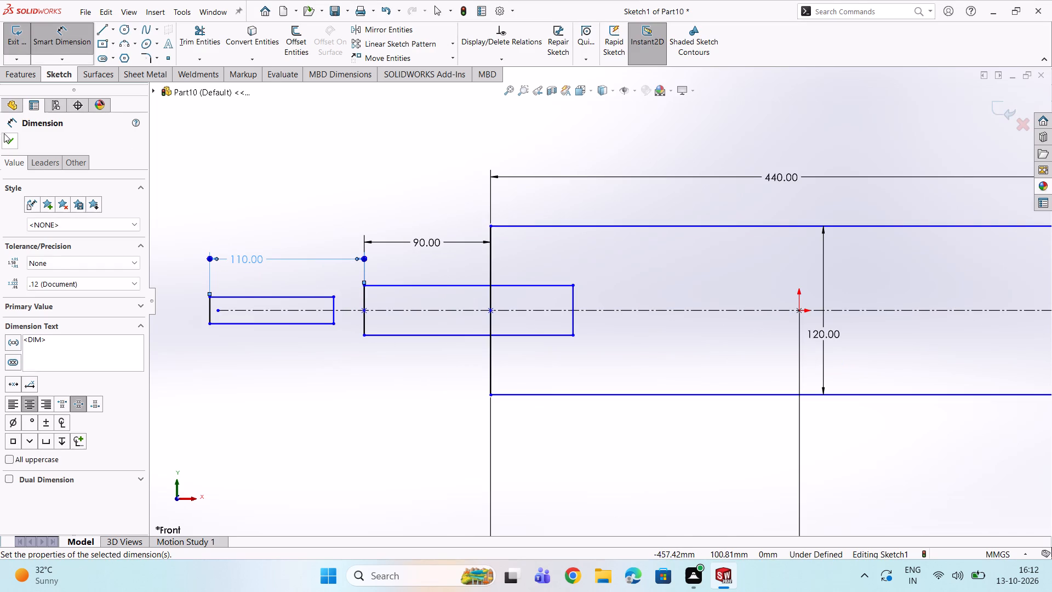
click(4, 135)
Make the leftmost rectangle's right edge collinear with the left edge of the adjacent 90 mm step.
ctrl+click(332, 304)
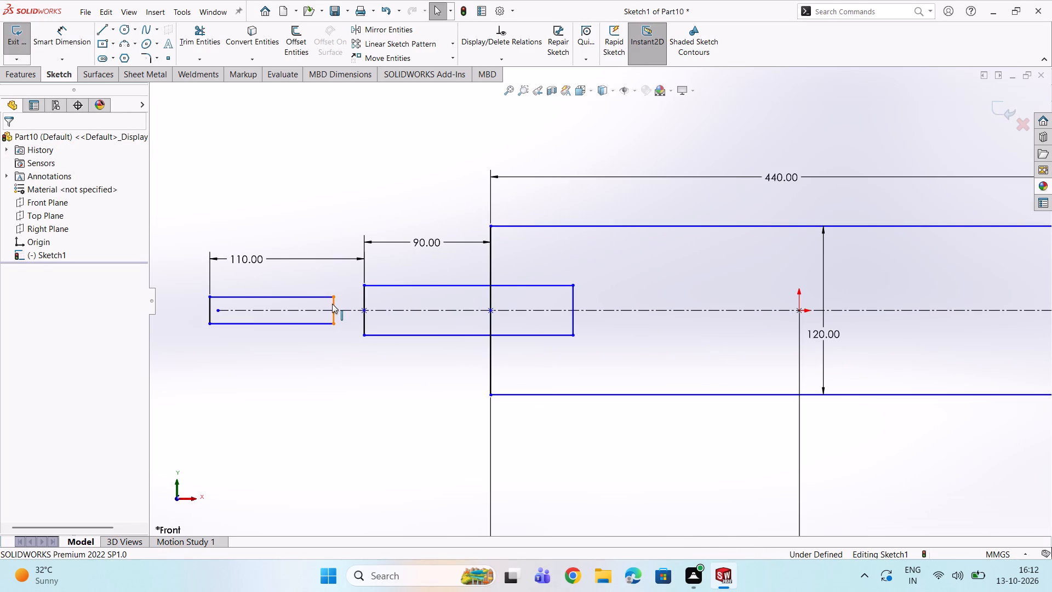
ctrl+click(364, 299)
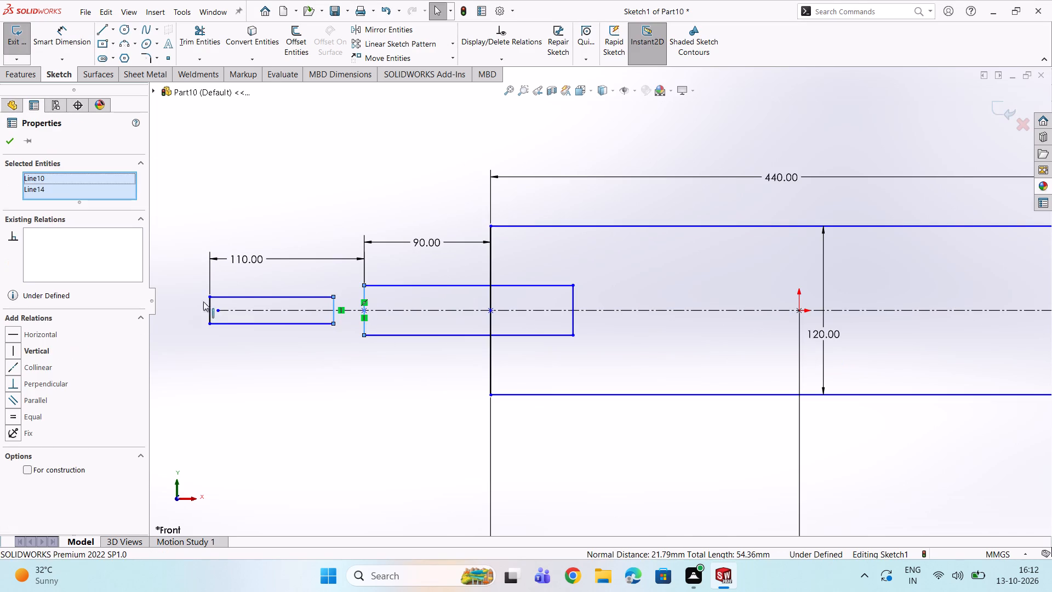
click(12, 365)
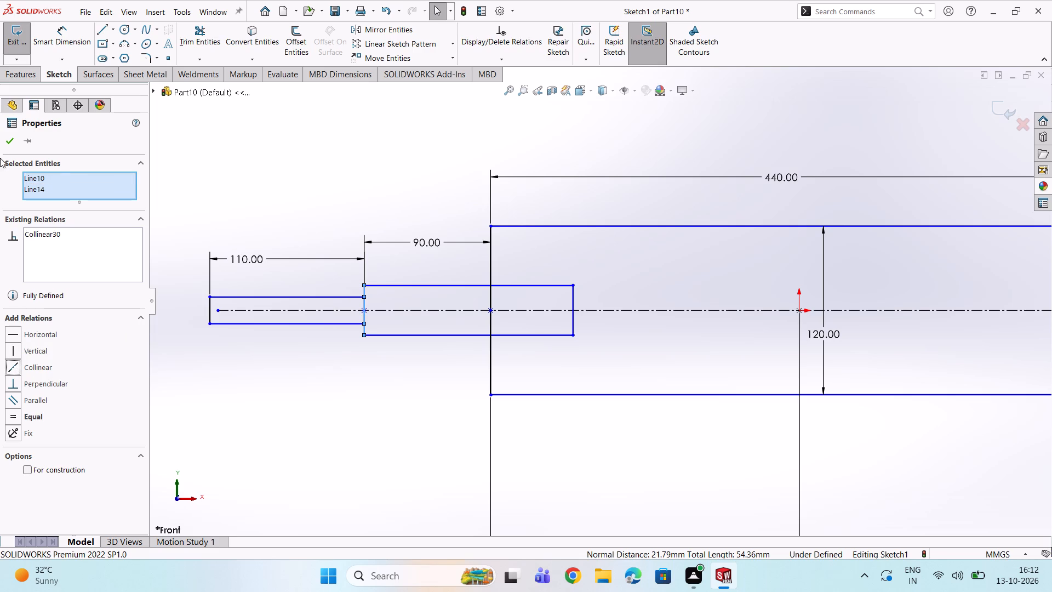
double_click(7, 144)
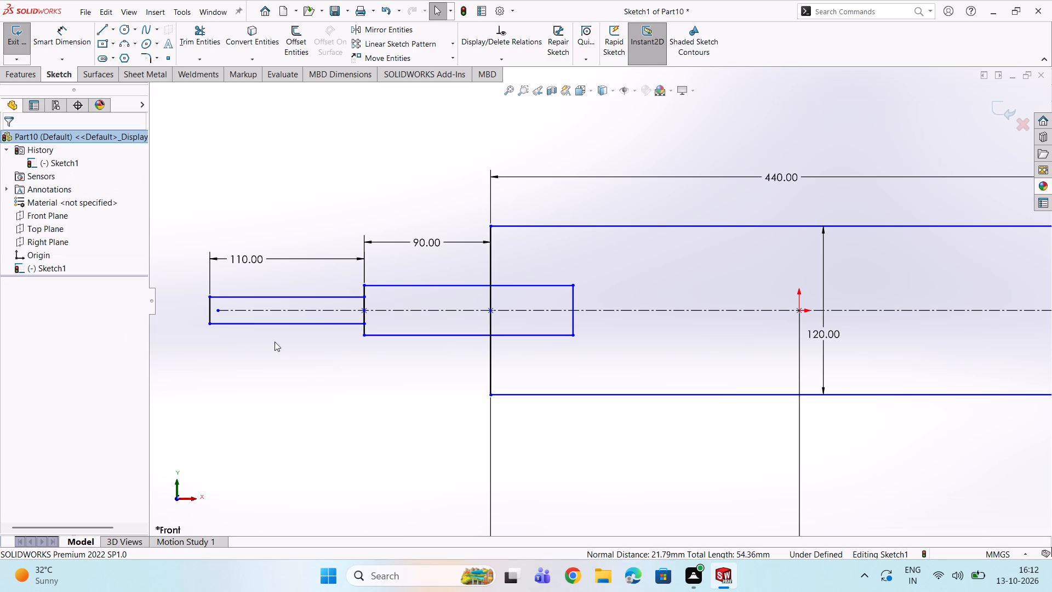
Power-trim the portion of the 90 mm step's rectangle that lies inside the 440 mm rectangle's left end.
scroll(290, 338, up, 2)
scroll(454, 316, down, 4)
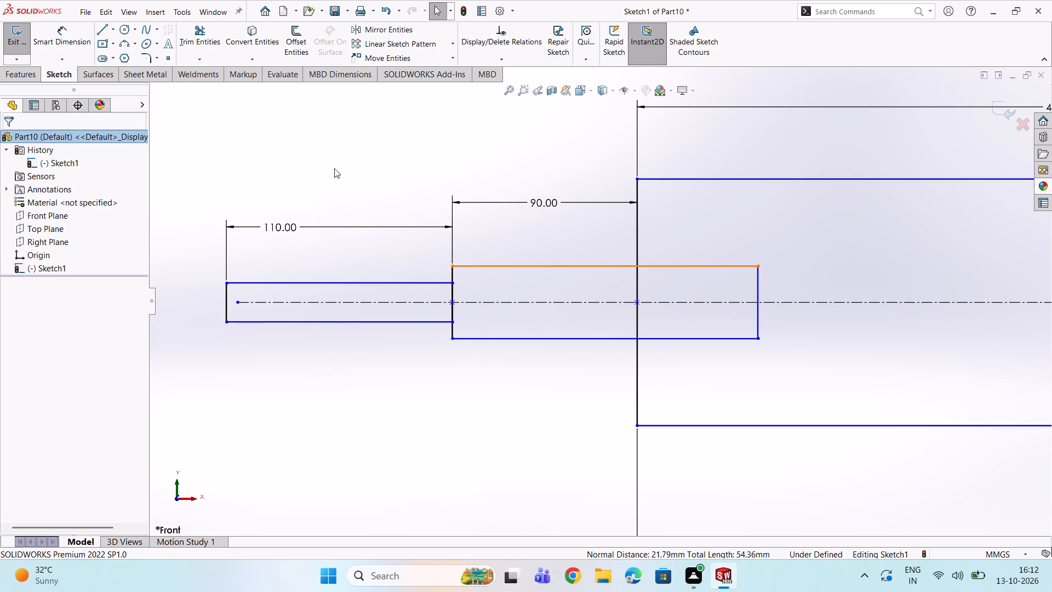
click(207, 31)
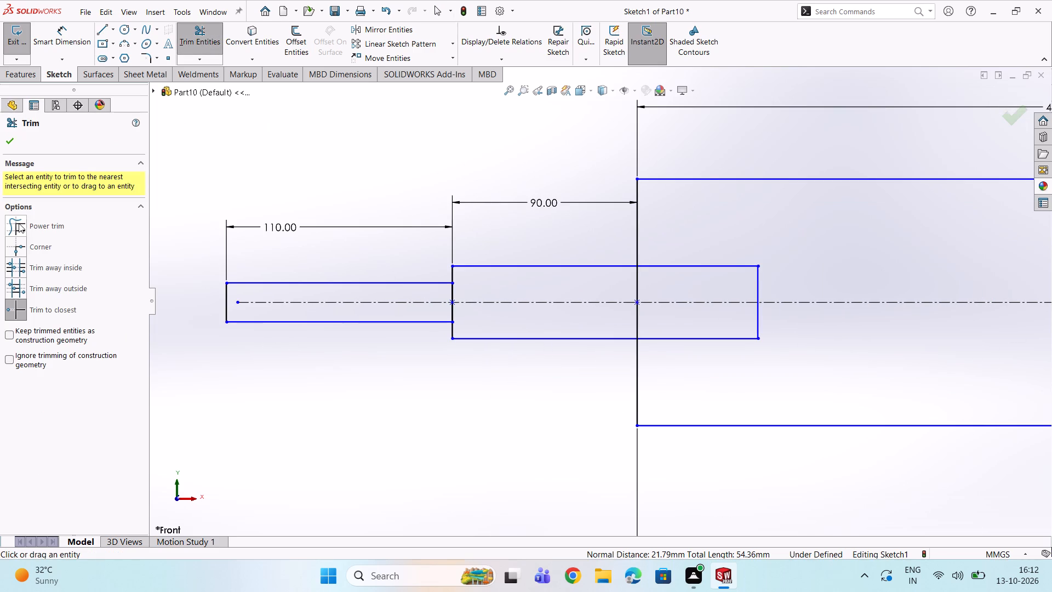
click(19, 223)
drag(721, 240, 722, 299)
drag(723, 314, 723, 320)
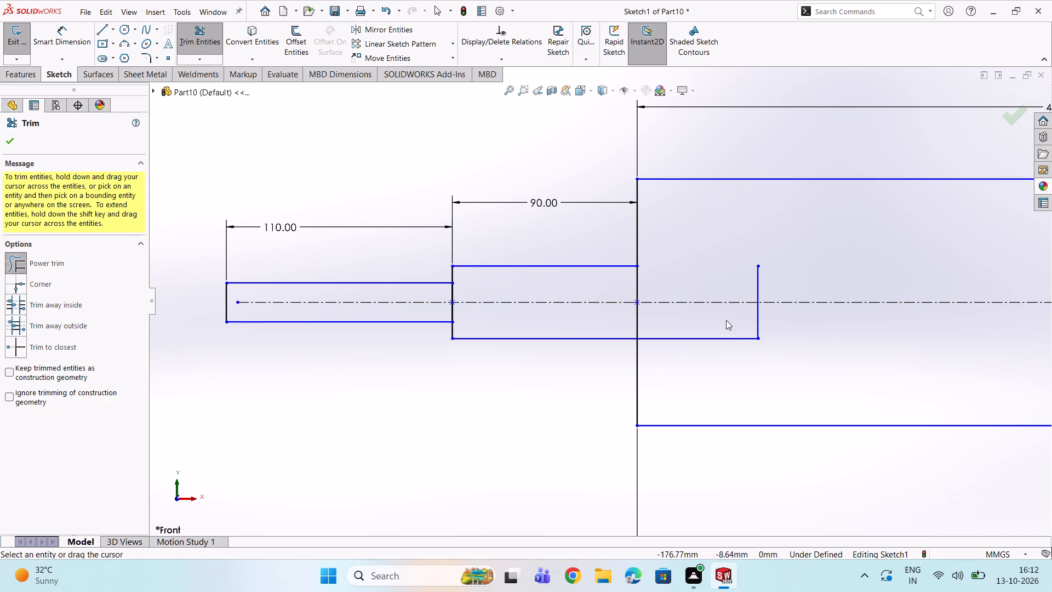
drag(700, 334, 704, 354)
drag(710, 354, 729, 348)
drag(754, 320, 769, 320)
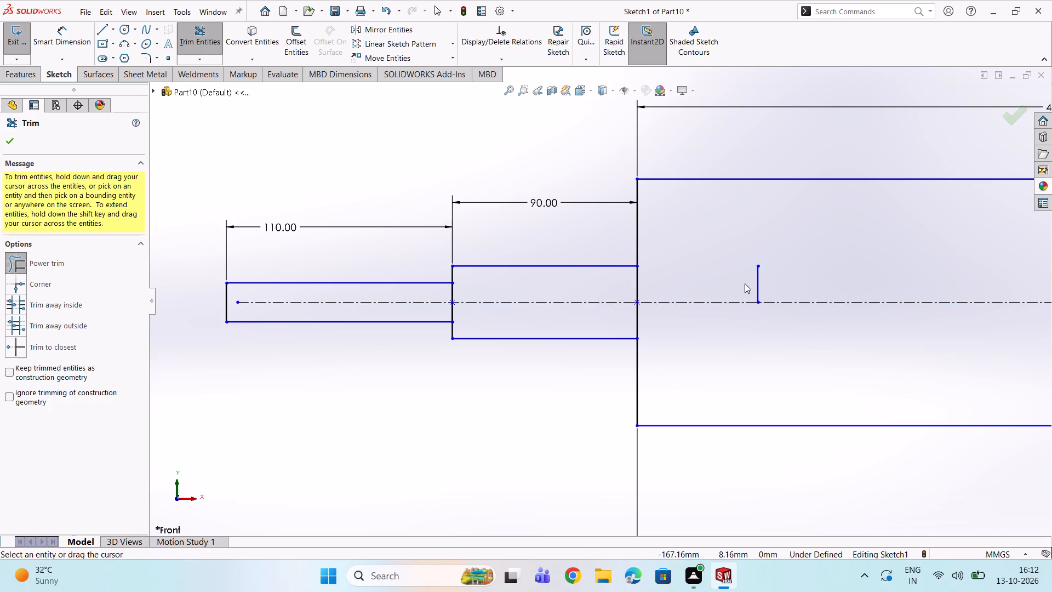
drag(742, 278, 821, 289)
Power-trim the vertical edge between the left 110 mm and 90 mm steps within the 110 mm step's height, above and below the centerline.
scroll(791, 272, up, 3)
scroll(531, 329, down, 6)
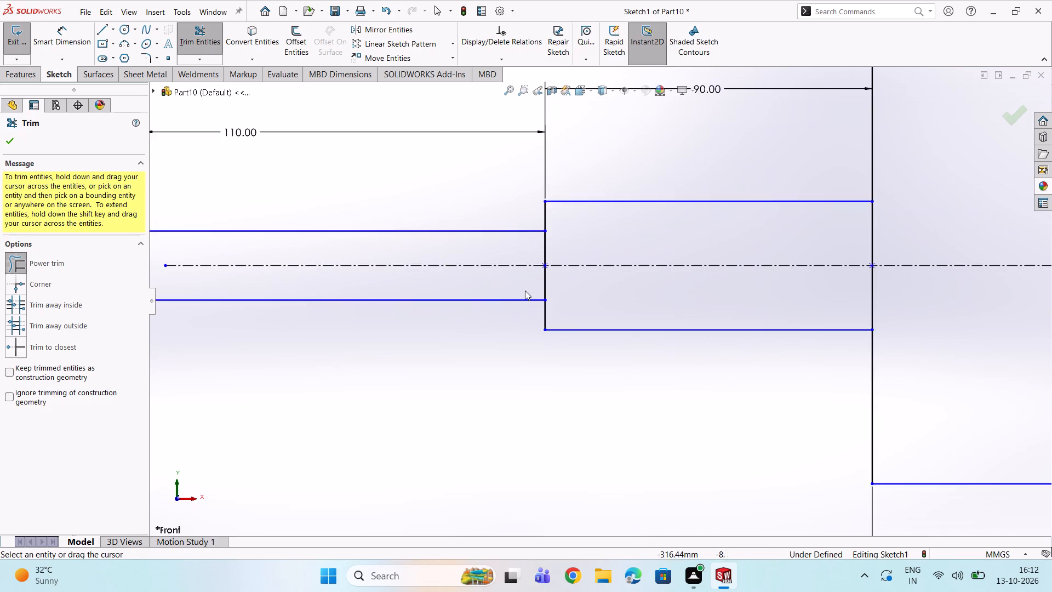
scroll(525, 291, down, 3)
drag(594, 299, 601, 301)
drag(610, 304, 615, 305)
click(617, 305)
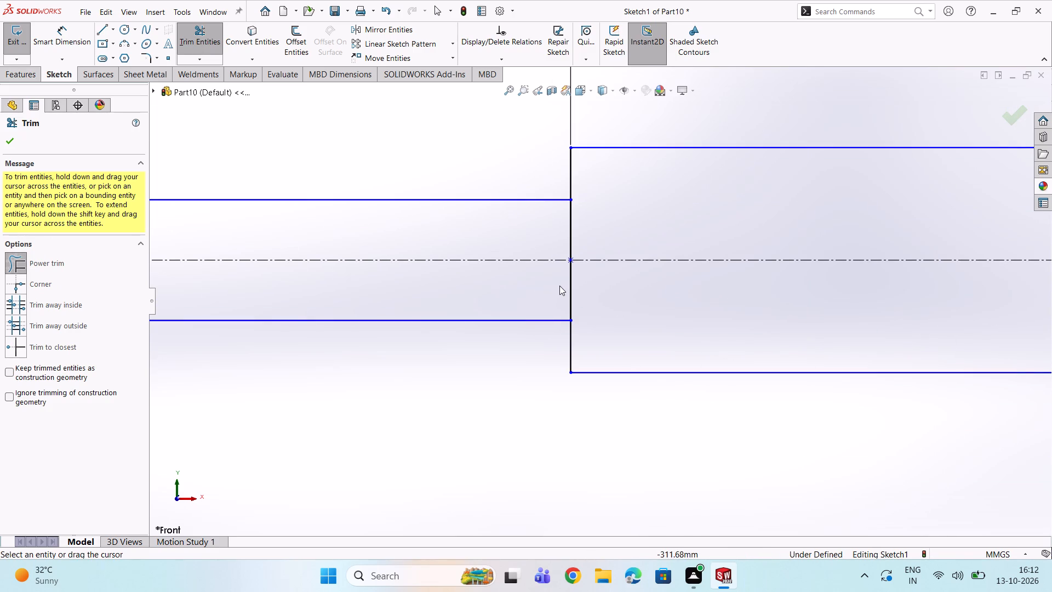
drag(559, 286, 618, 289)
drag(556, 232, 569, 232)
drag(579, 232, 610, 232)
click(611, 232)
drag(604, 230, 603, 229)
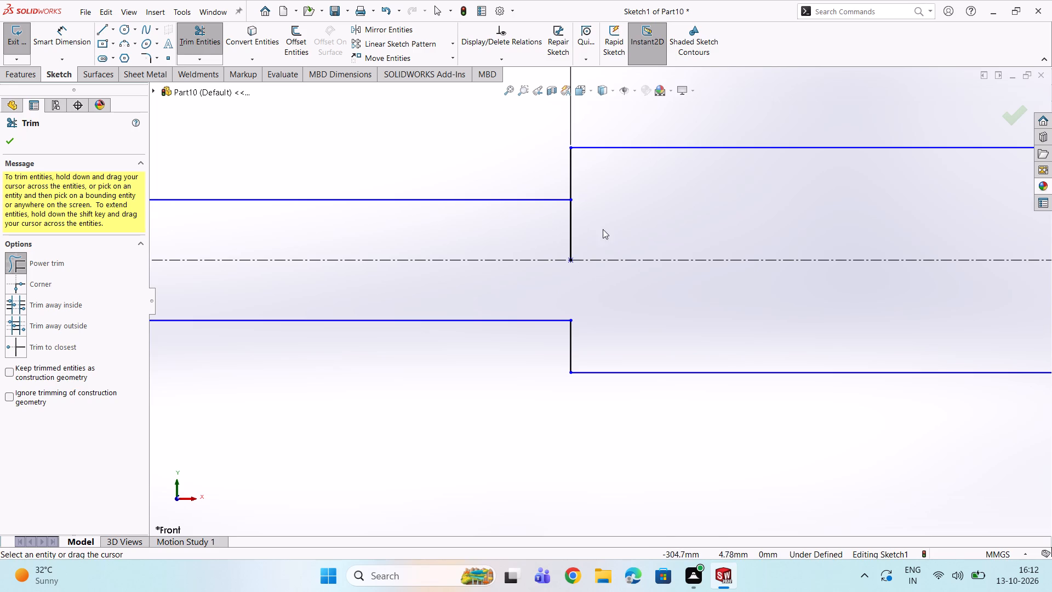
drag(603, 229, 550, 225)
Corner-trim the centerline with the leftmost vertical edge of the 110 mm step, keeping the edge's upper half.
scroll(575, 230, up, 11)
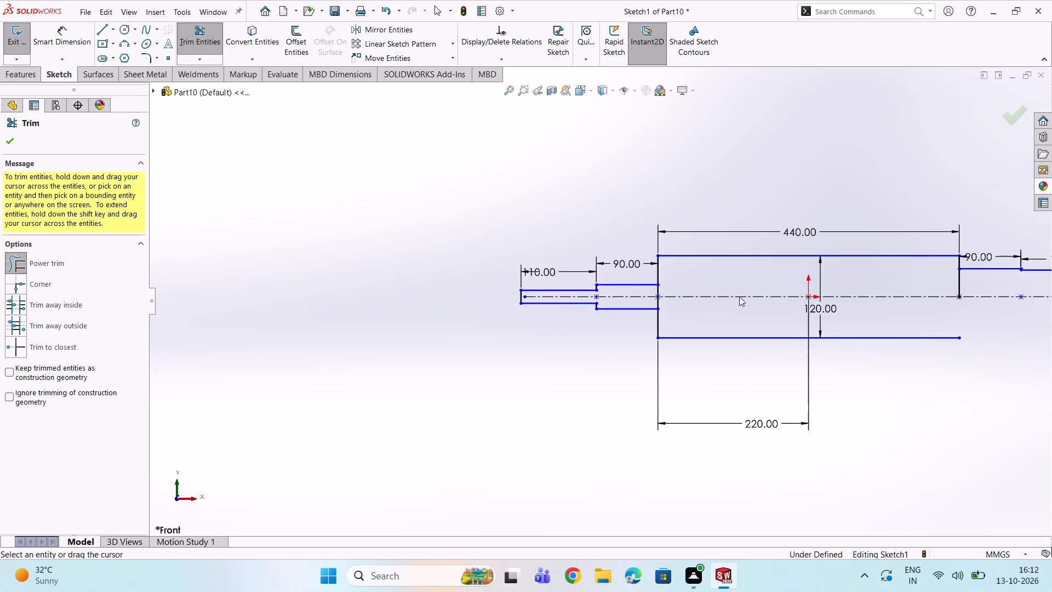
scroll(764, 297, down, 2)
middle_click(824, 298)
scroll(824, 298, up, 3)
scroll(826, 300, down, 5)
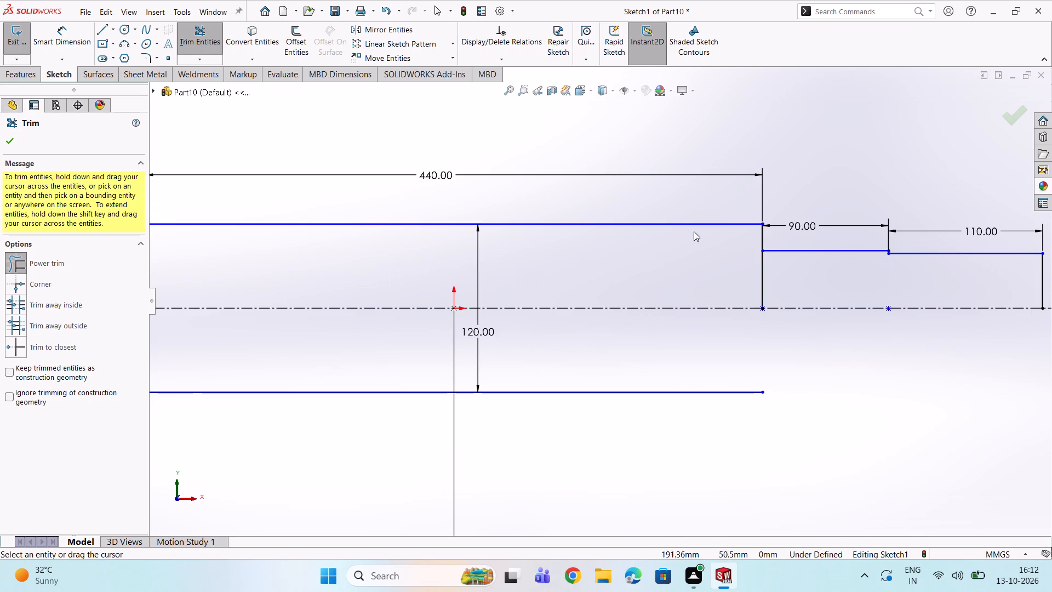
scroll(356, 332, up, 4)
scroll(377, 323, down, 2)
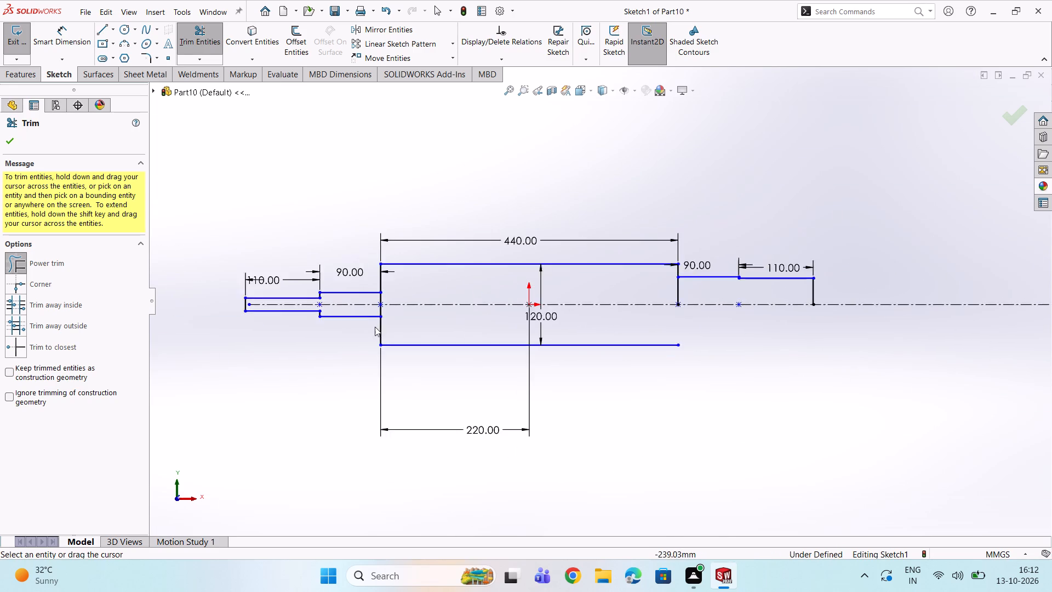
scroll(371, 322, down, 5)
scroll(306, 264, up, 3)
scroll(300, 265, down, 2)
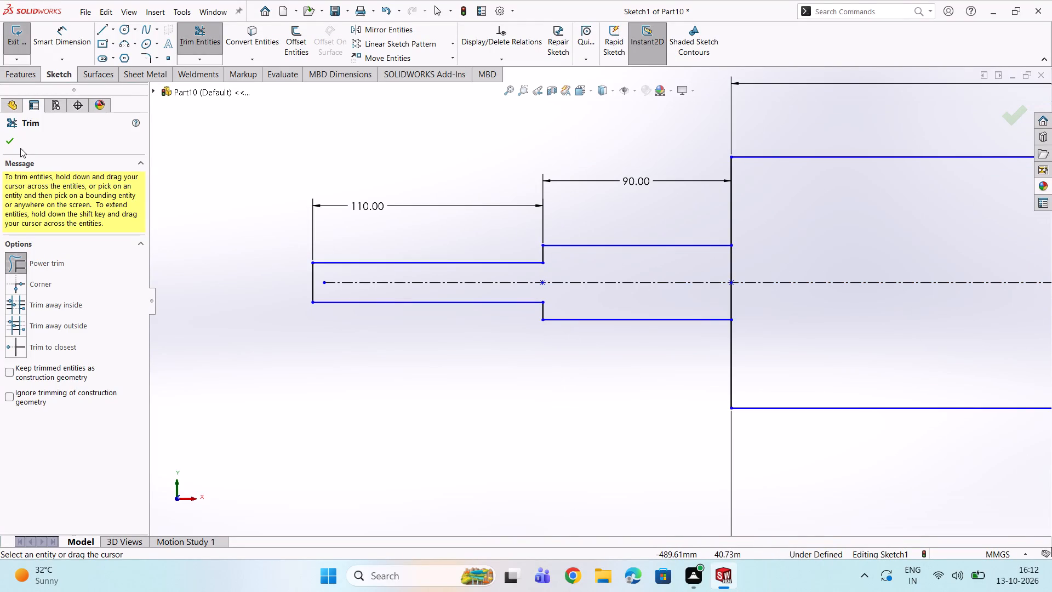
click(24, 289)
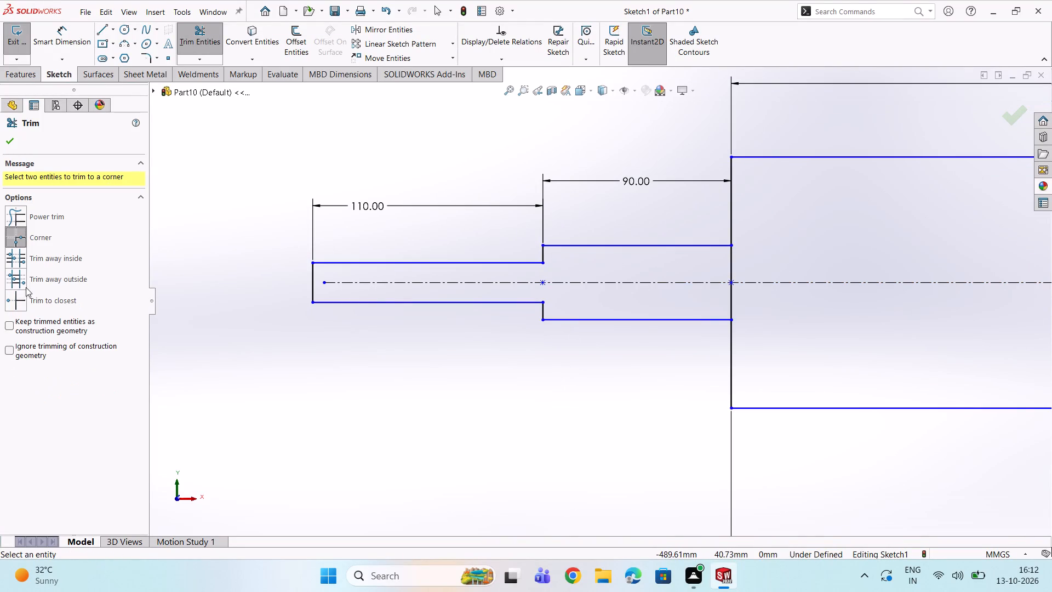
click(340, 281)
click(311, 280)
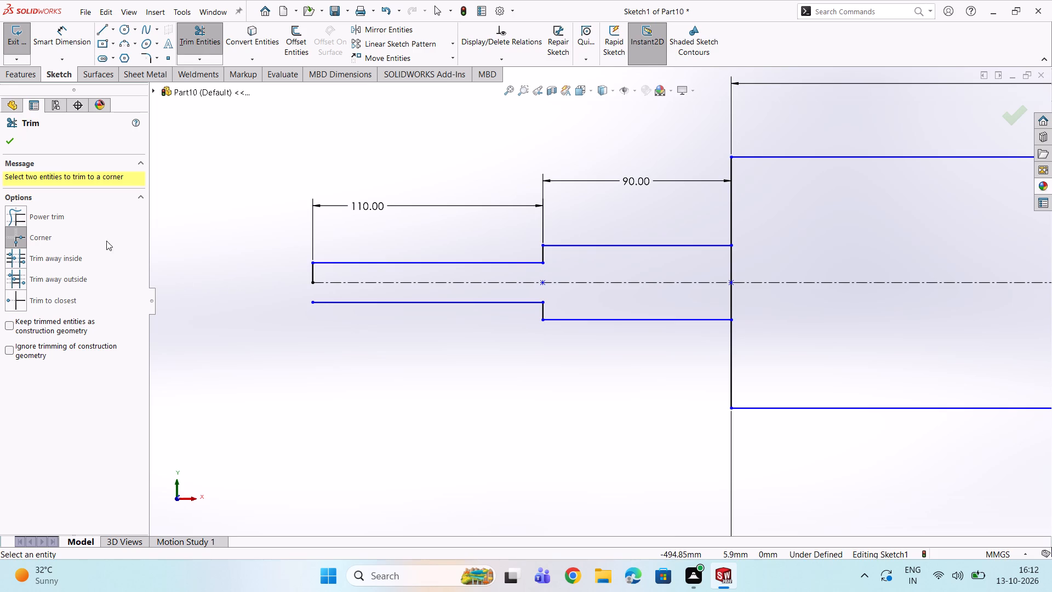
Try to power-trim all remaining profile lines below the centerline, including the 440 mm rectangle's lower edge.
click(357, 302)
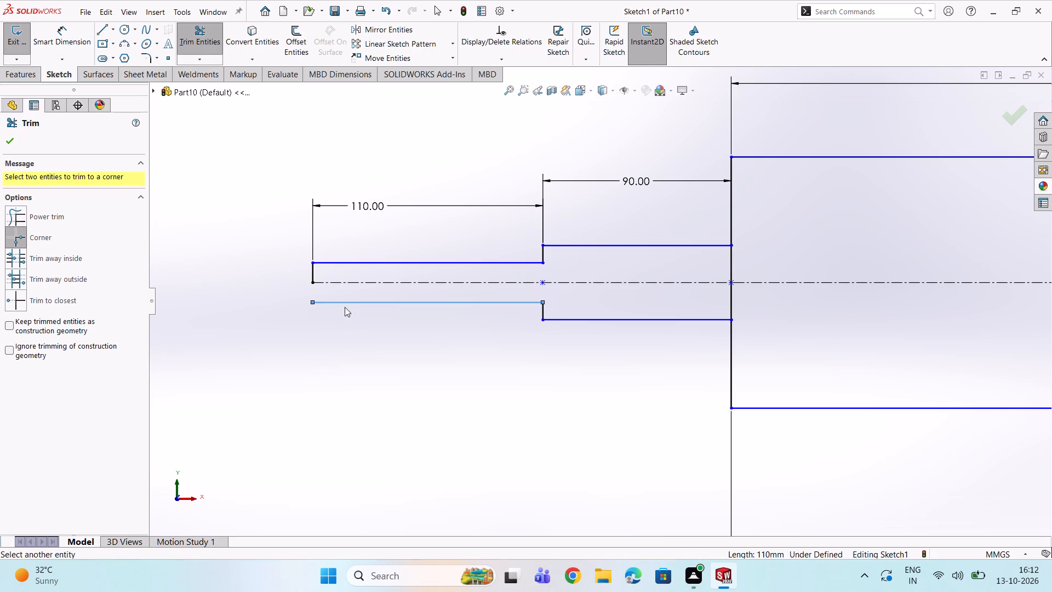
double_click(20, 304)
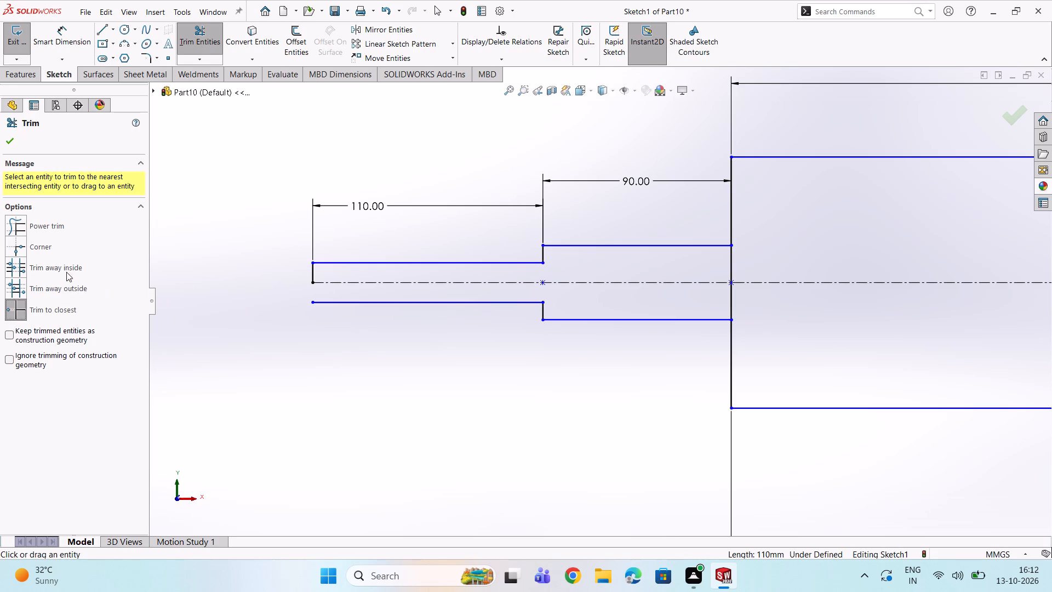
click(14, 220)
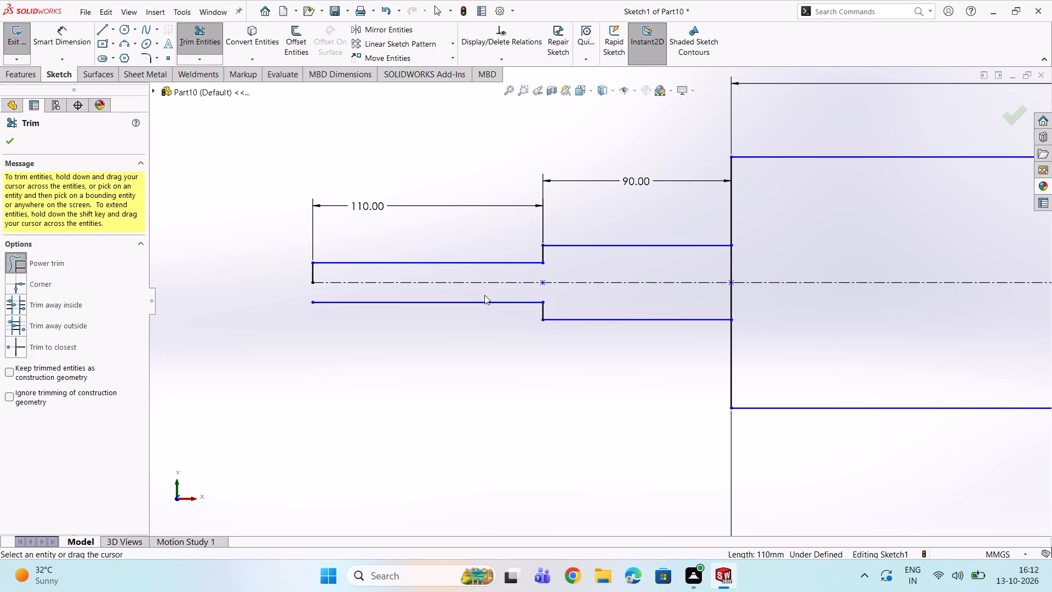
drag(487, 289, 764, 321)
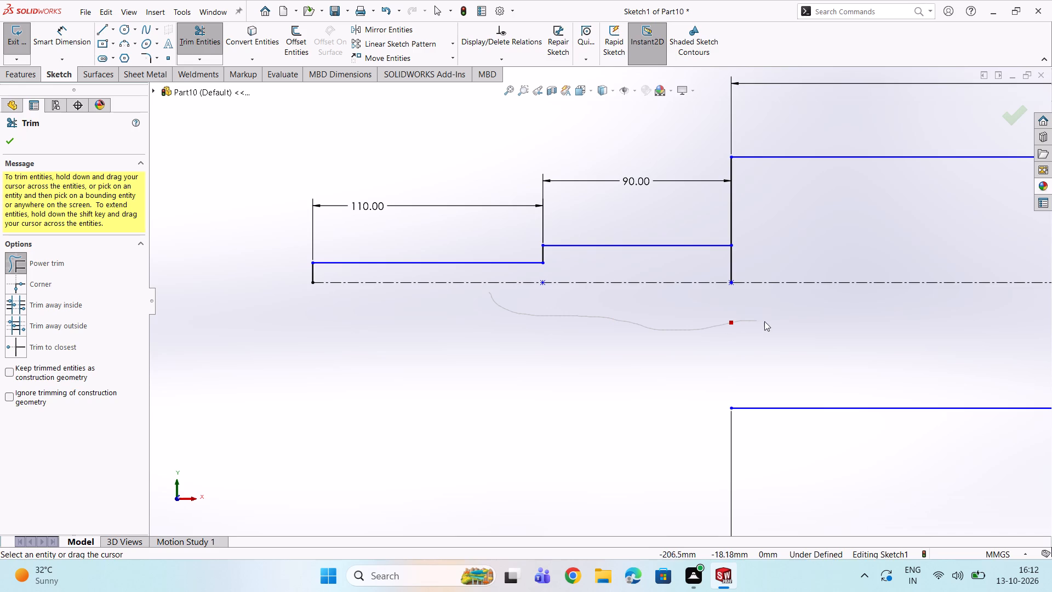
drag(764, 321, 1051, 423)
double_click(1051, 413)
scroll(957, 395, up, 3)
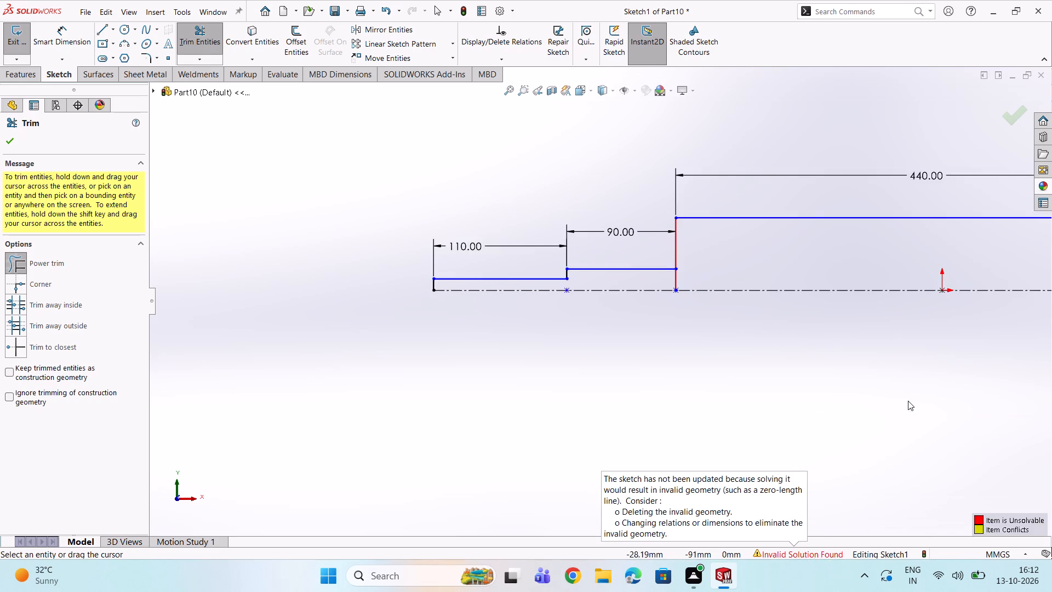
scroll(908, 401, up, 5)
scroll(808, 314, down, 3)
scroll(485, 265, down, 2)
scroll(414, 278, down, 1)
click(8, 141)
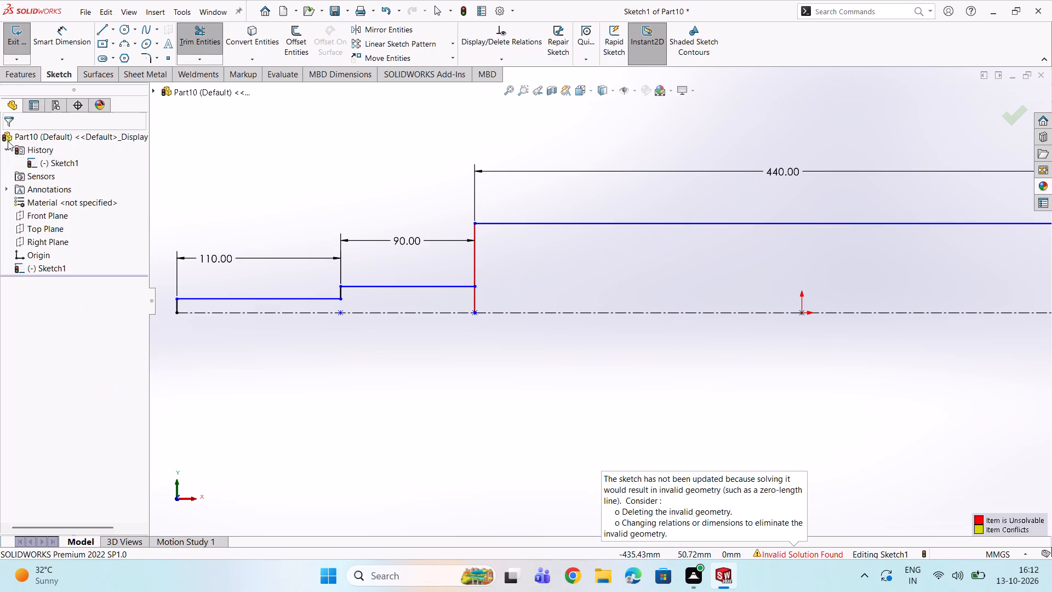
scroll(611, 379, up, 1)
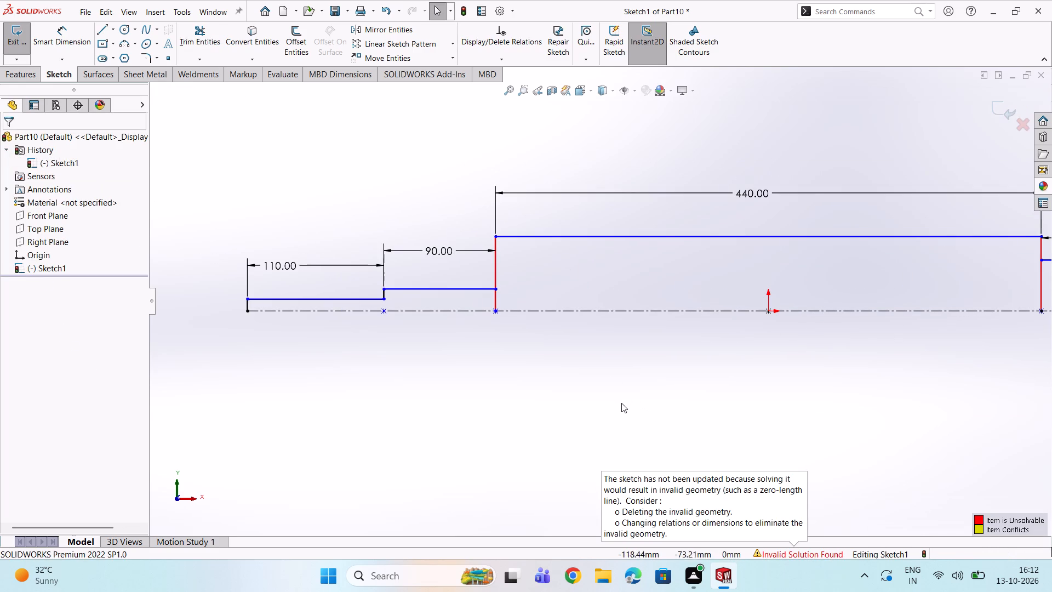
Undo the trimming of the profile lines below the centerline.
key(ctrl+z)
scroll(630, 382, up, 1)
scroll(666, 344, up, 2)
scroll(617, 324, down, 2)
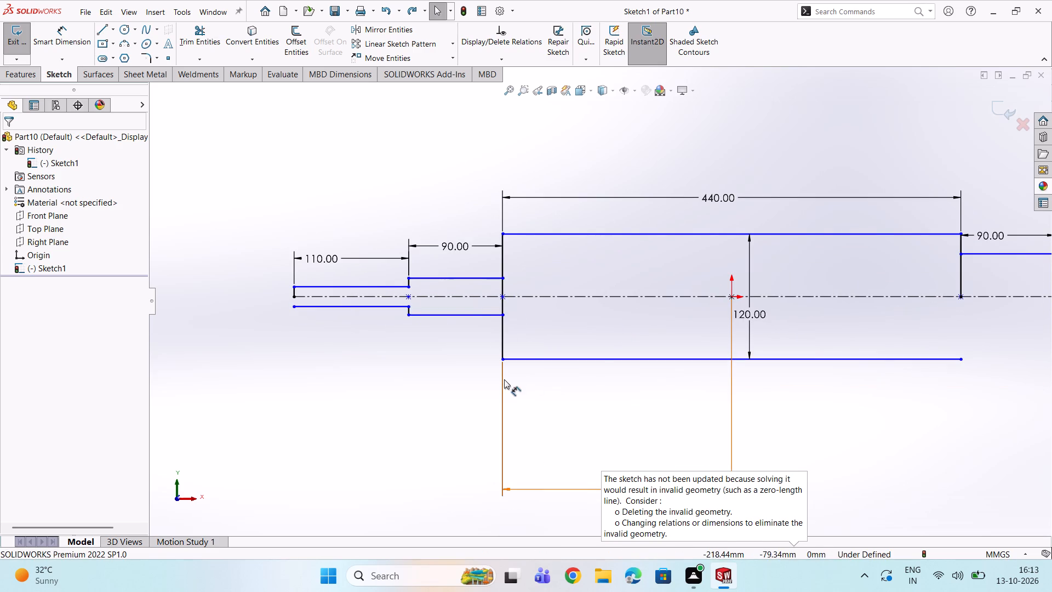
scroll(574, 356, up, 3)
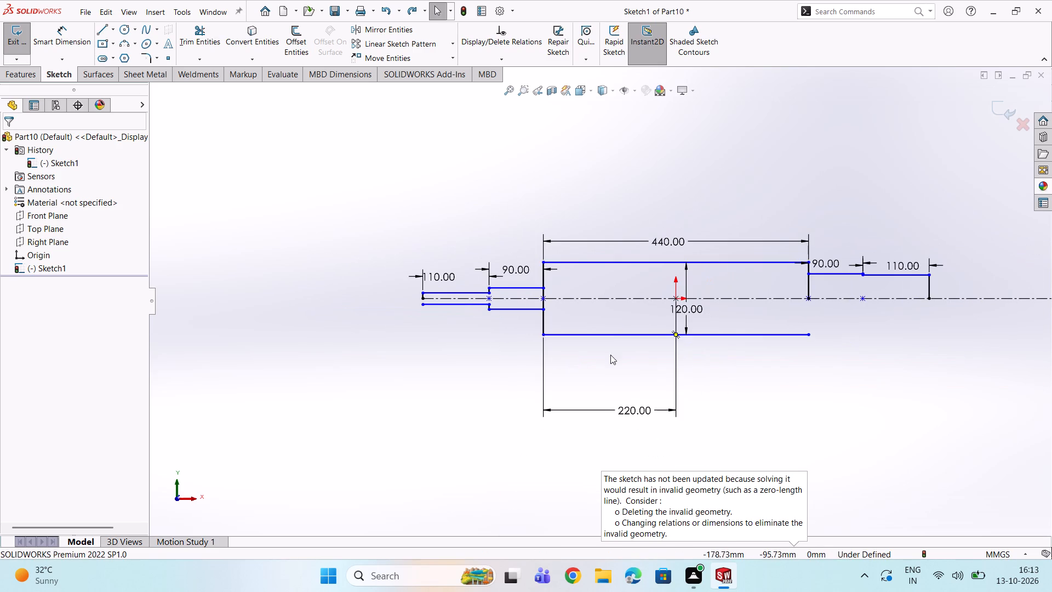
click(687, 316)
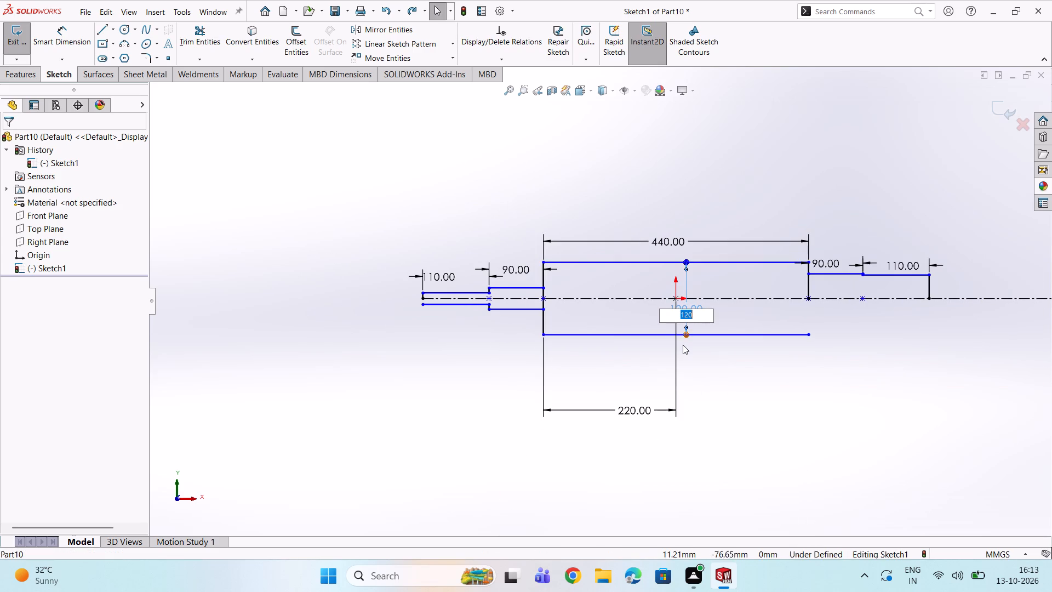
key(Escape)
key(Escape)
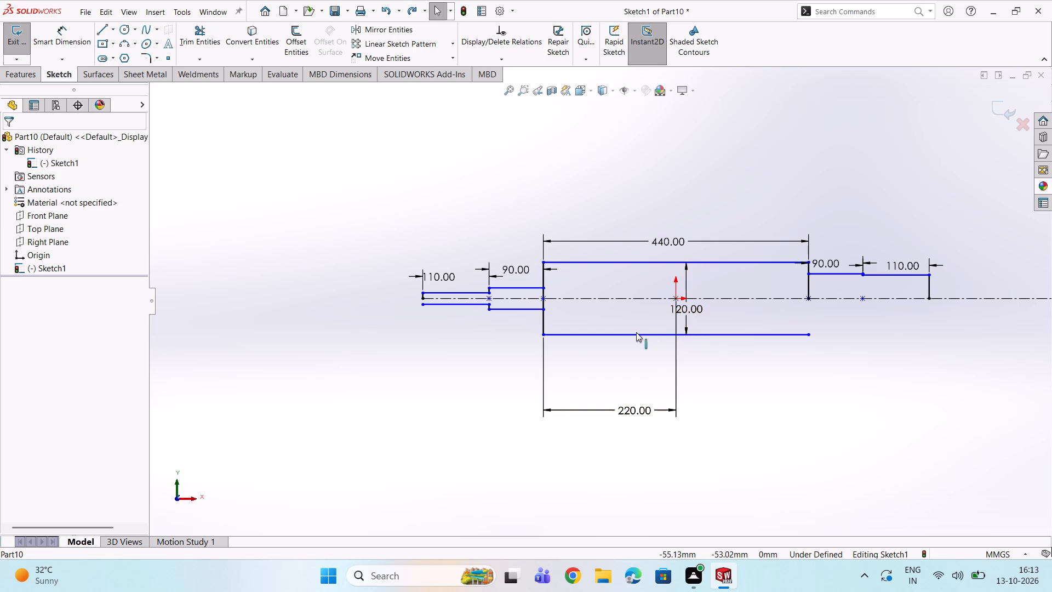
Dimension the distance from the centerline to the upper edge of the left 90 mm step as 41 mm.
scroll(658, 322, down, 1)
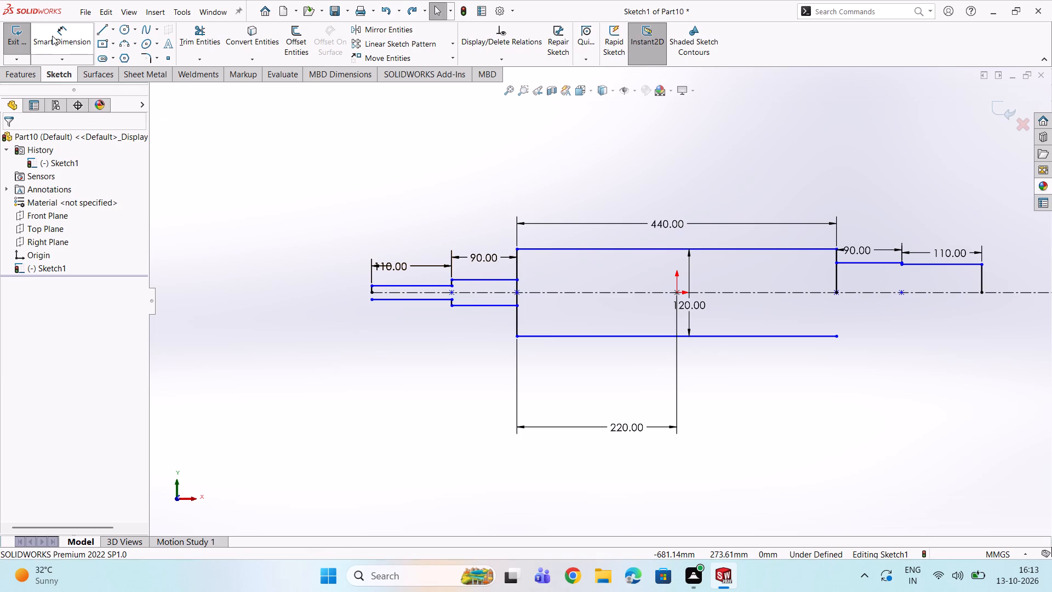
click(76, 39)
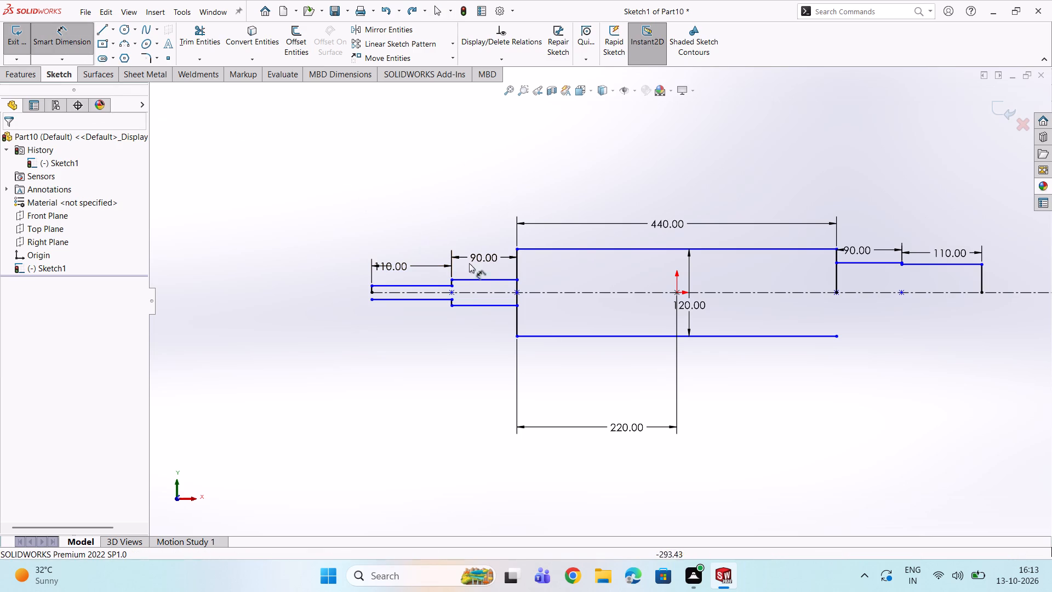
double_click(483, 291)
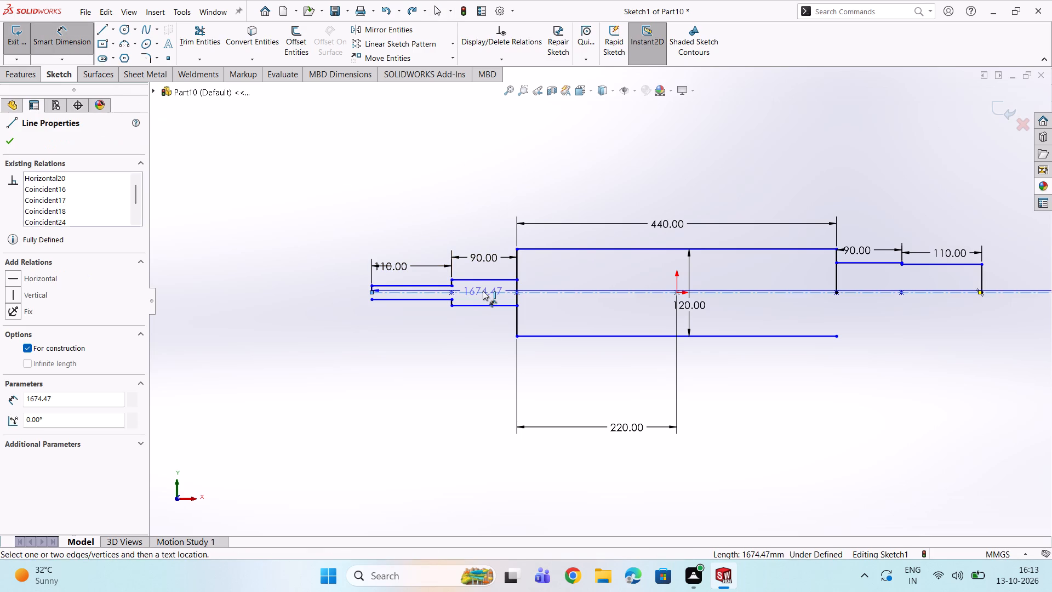
click(476, 279)
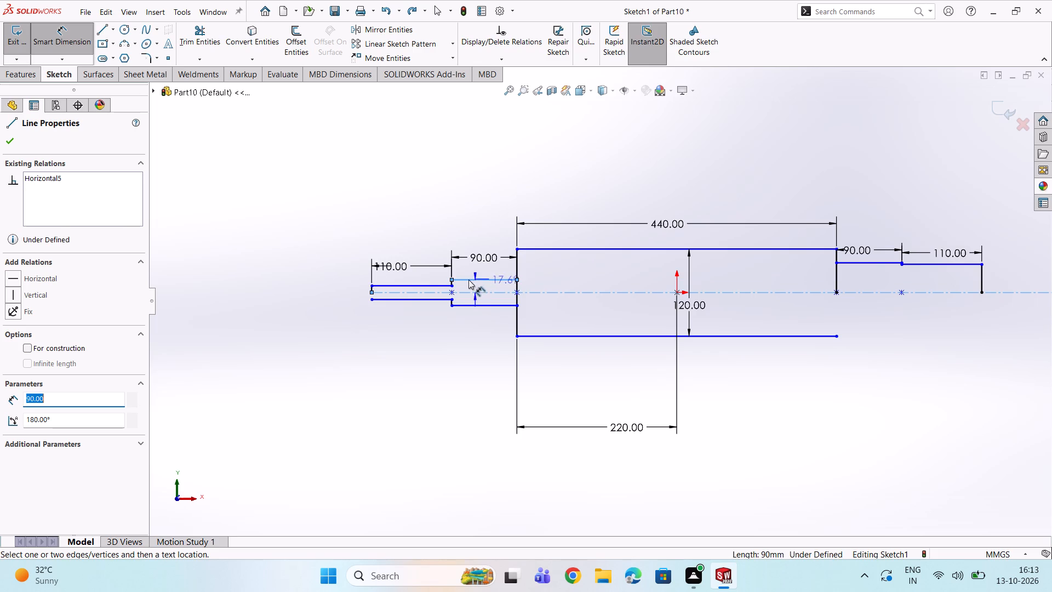
double_click(476, 285)
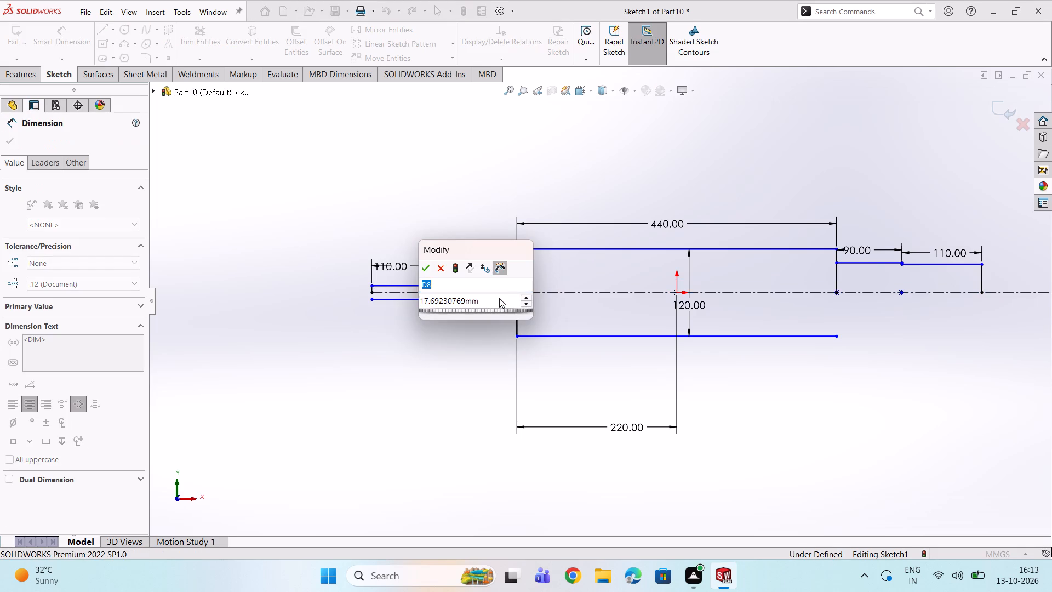
click(498, 299)
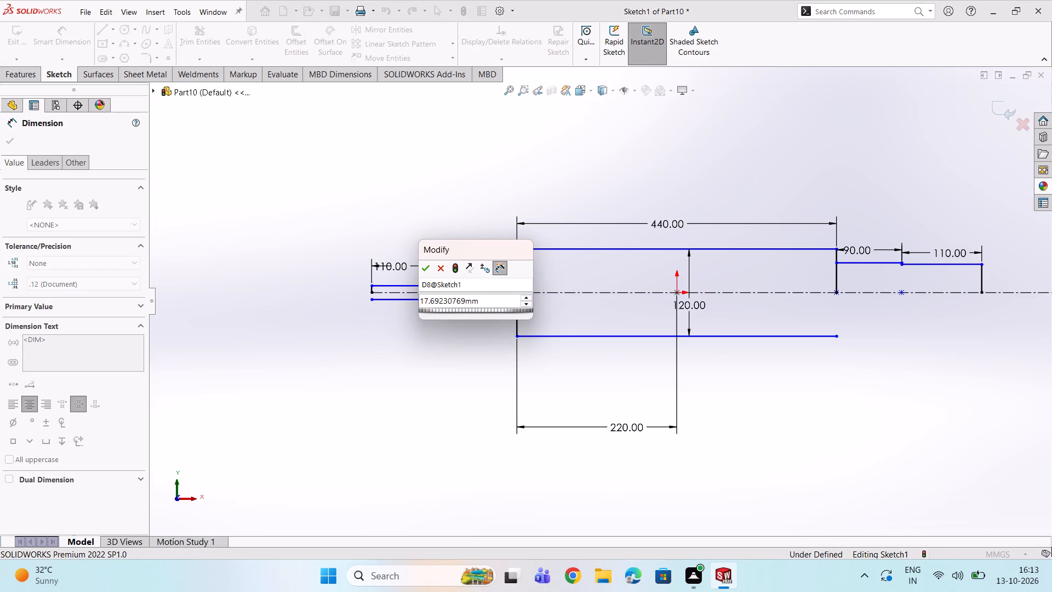
click(498, 299)
click(498, 299)
text(41)
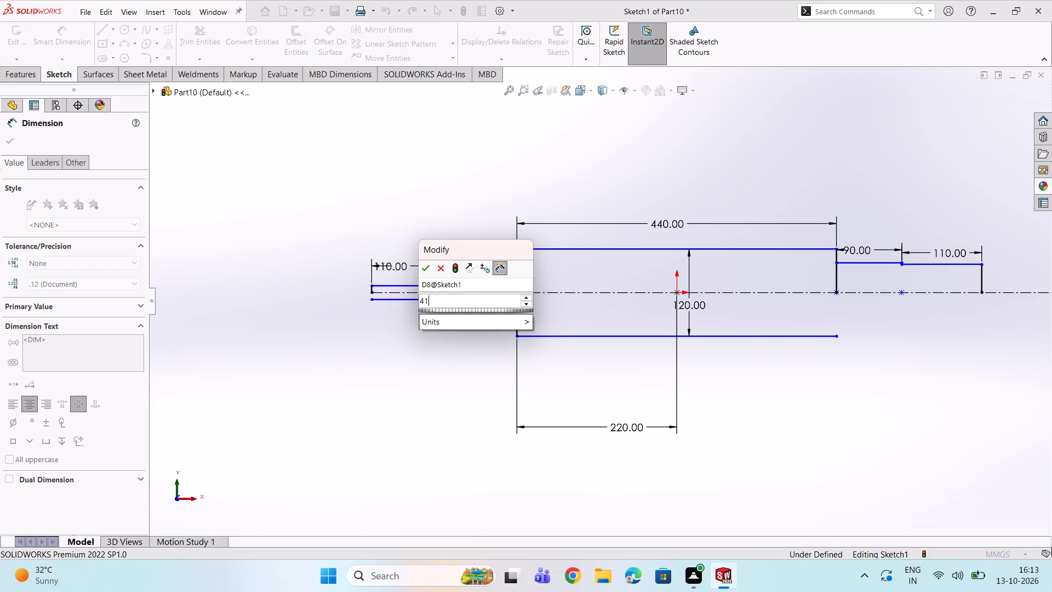
key(Return)
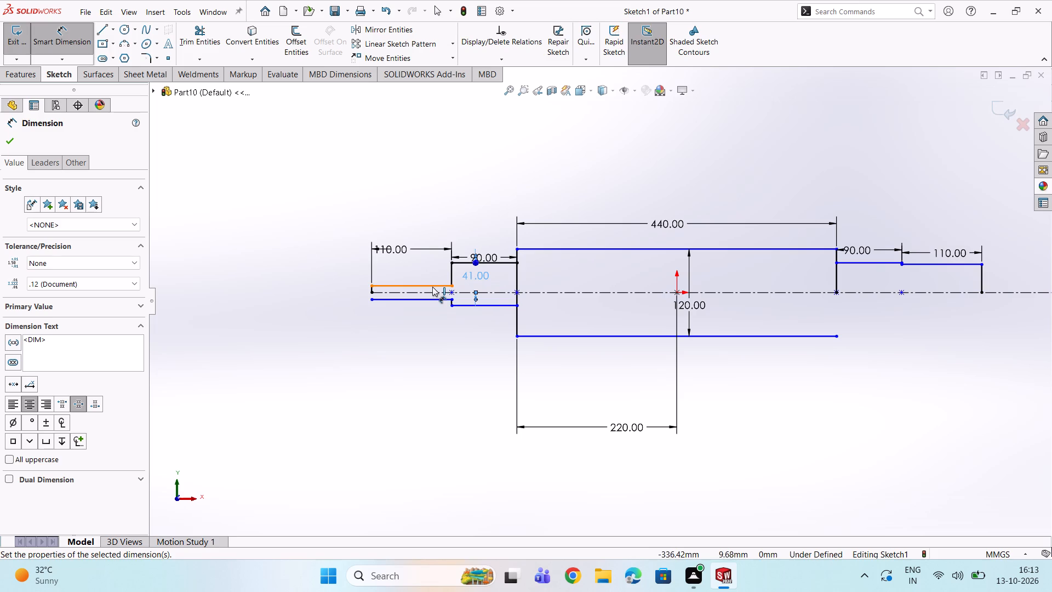
Dimension the distance from the centerline to the upper edge of the left 110 mm step as 39 mm.
click(432, 287)
scroll(432, 289, down, 2)
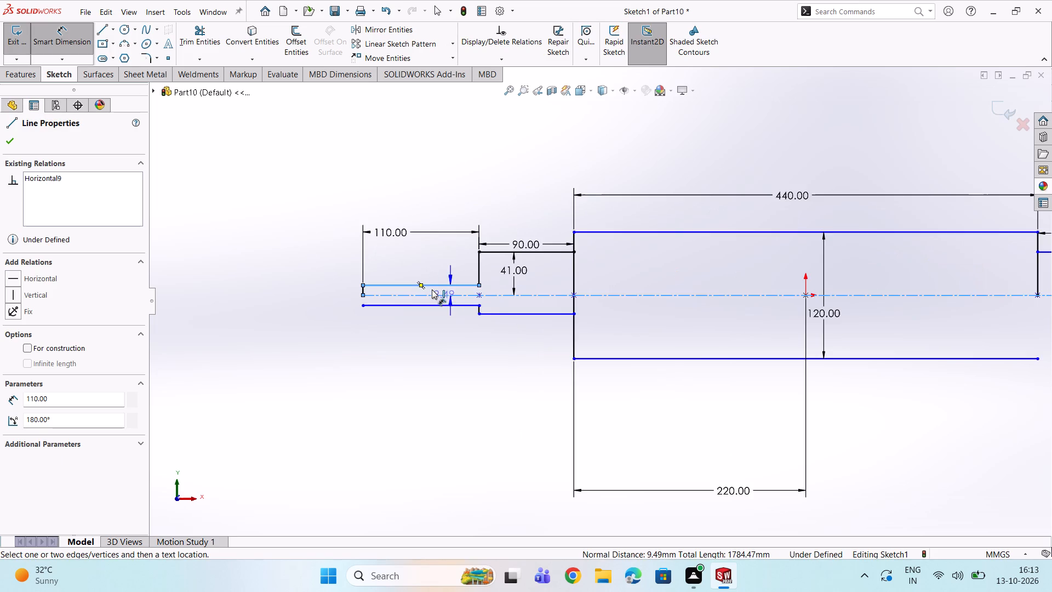
scroll(416, 299, down, 2)
click(447, 286)
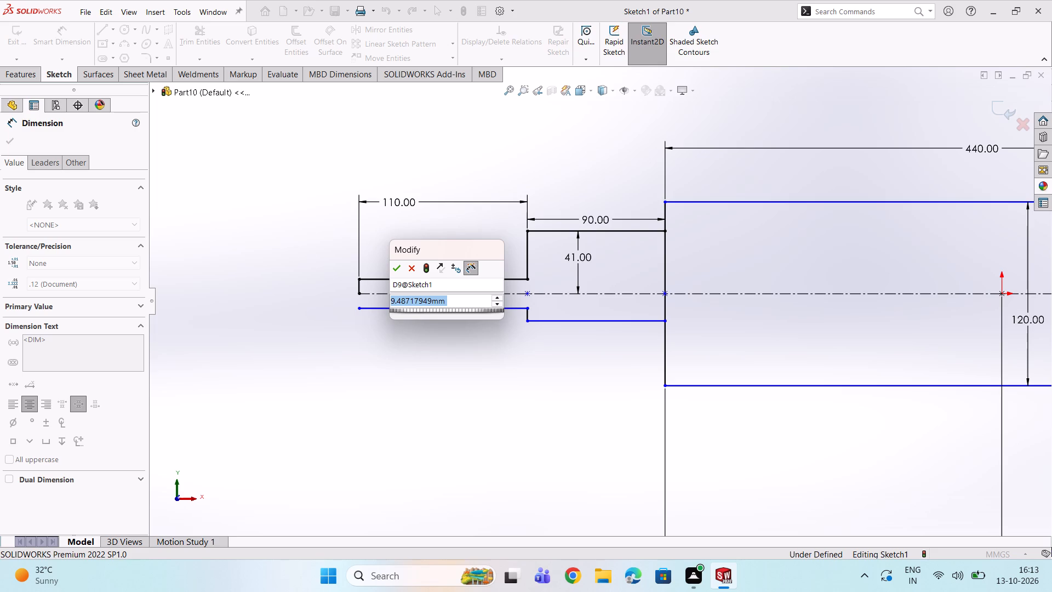
text(39)
key(Return)
scroll(504, 247, down, 2)
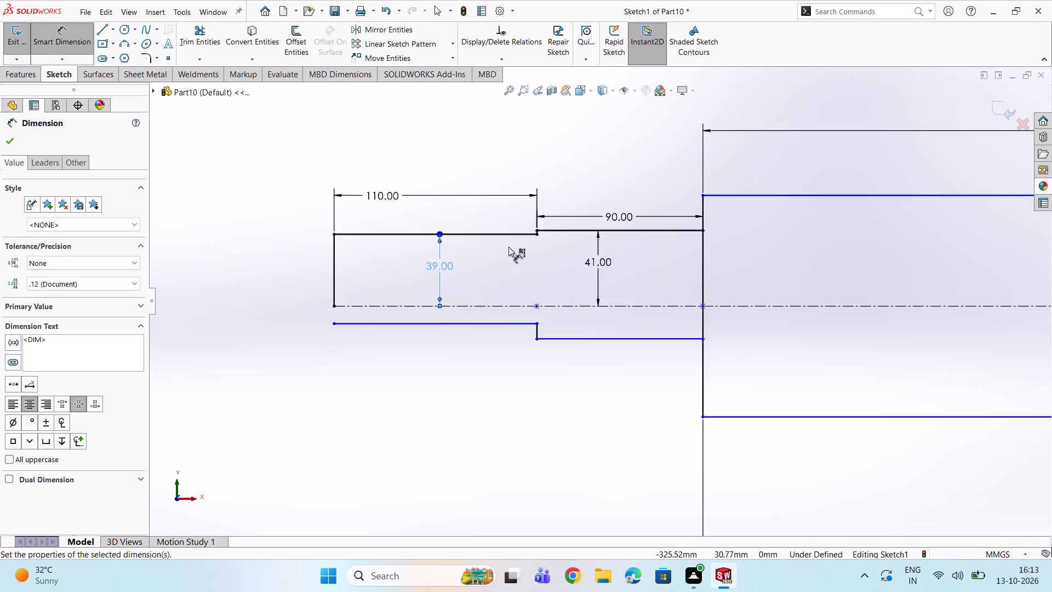
Trim to closest the 440 mm block's left side between the centerline and the left 90 mm step's lower edge, accepting the relation's deletion.
scroll(508, 247, down, 8)
scroll(533, 308, up, 4)
scroll(427, 358, up, 2)
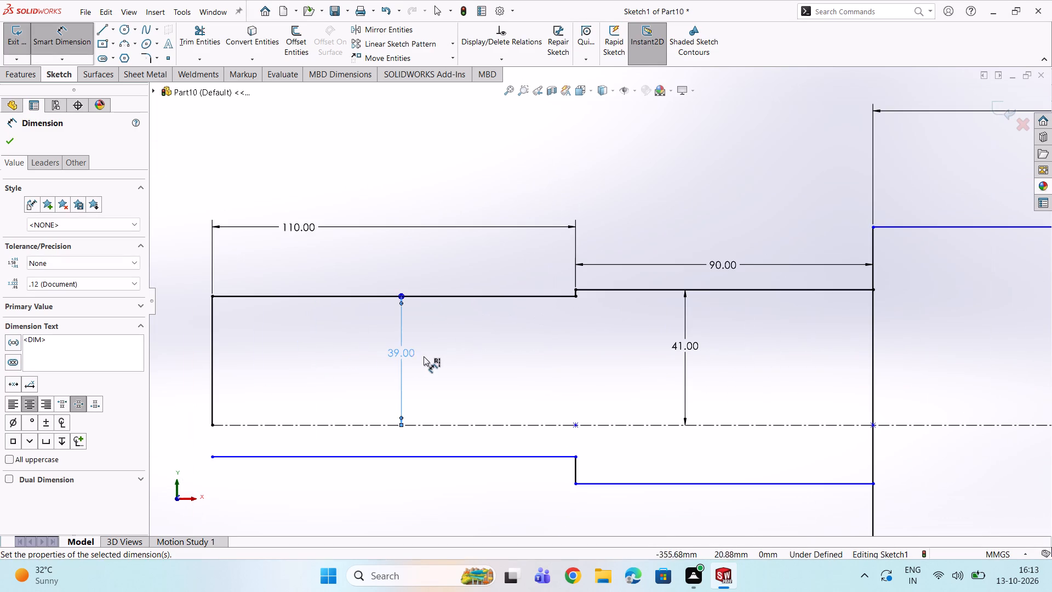
double_click(9, 134)
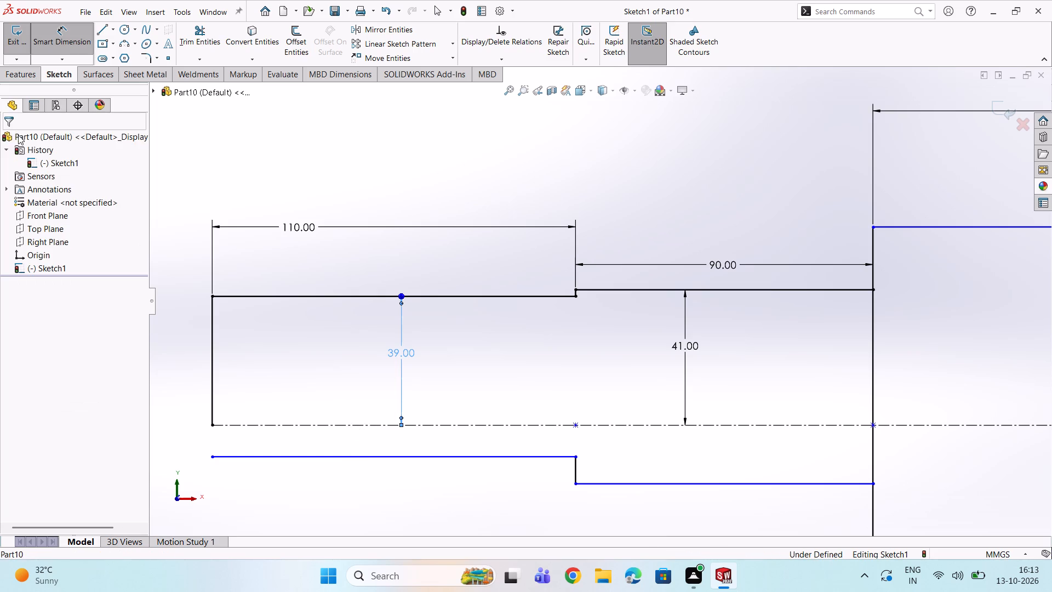
scroll(732, 422, up, 4)
scroll(778, 318, down, 3)
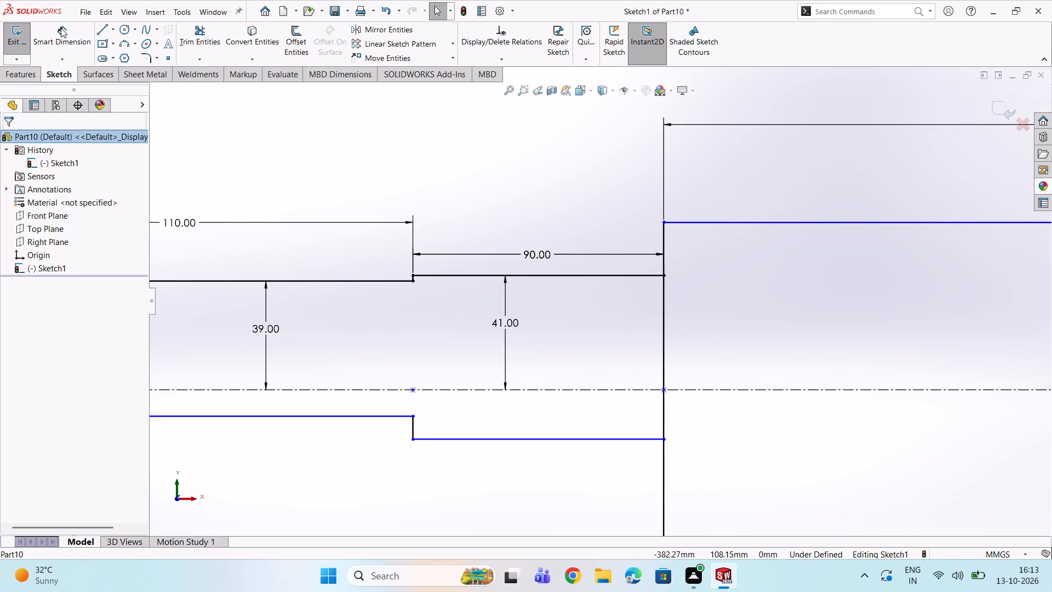
click(195, 31)
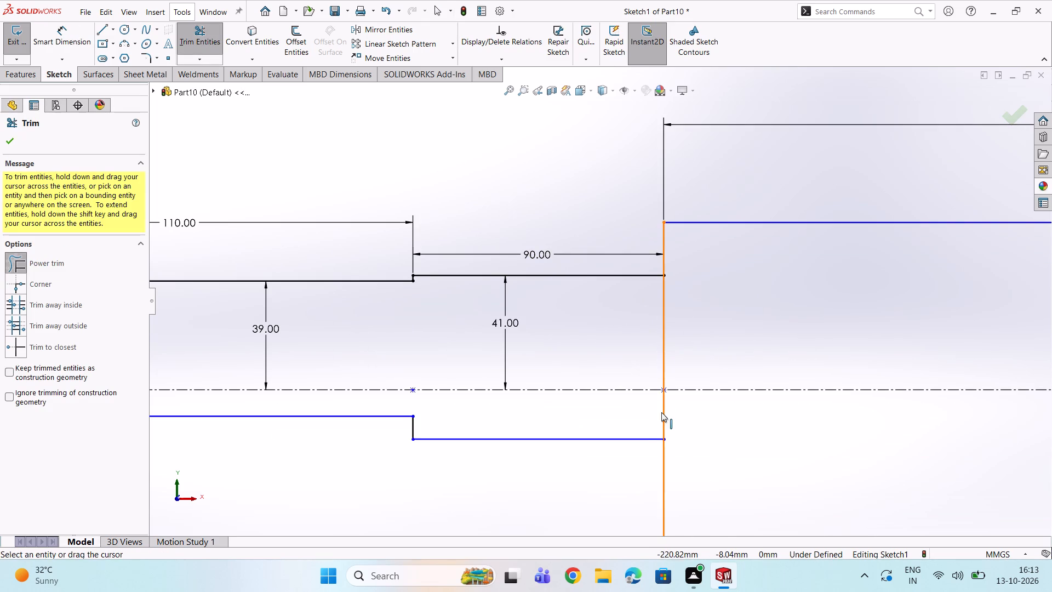
click(19, 342)
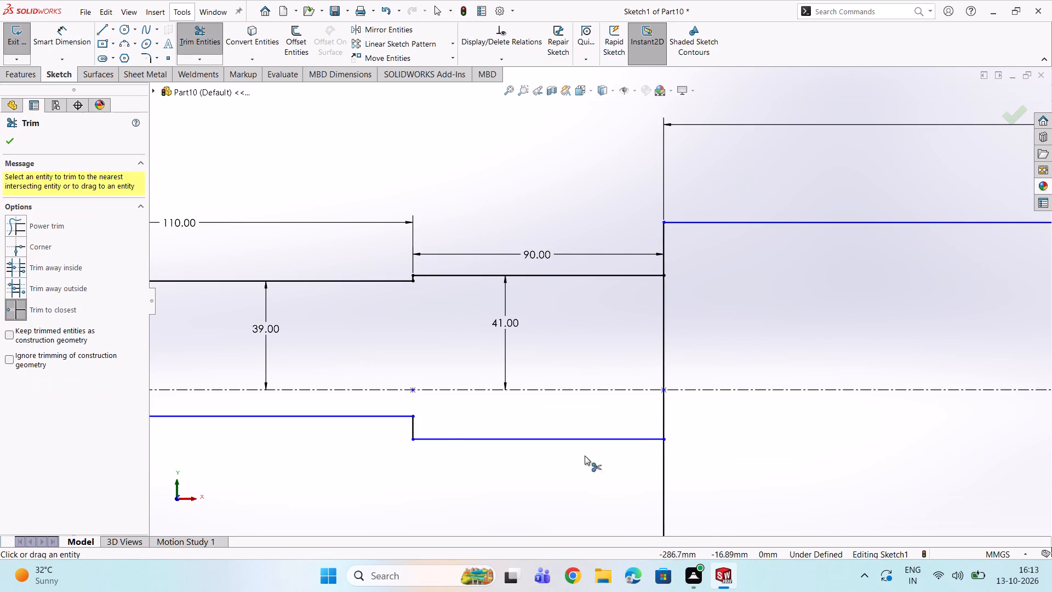
click(662, 426)
scroll(666, 427, up, 1)
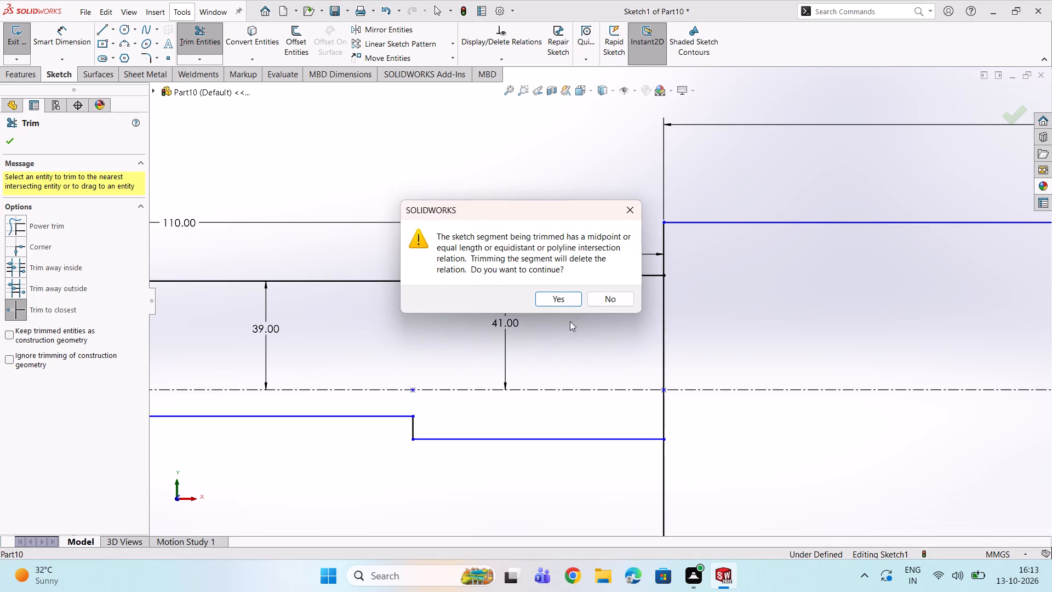
click(557, 303)
Trim away all remaining lines below the centerline: the left steps' lower edges, their short connecting line, and the 440 mm block's lower outline.
scroll(667, 425, up, 7)
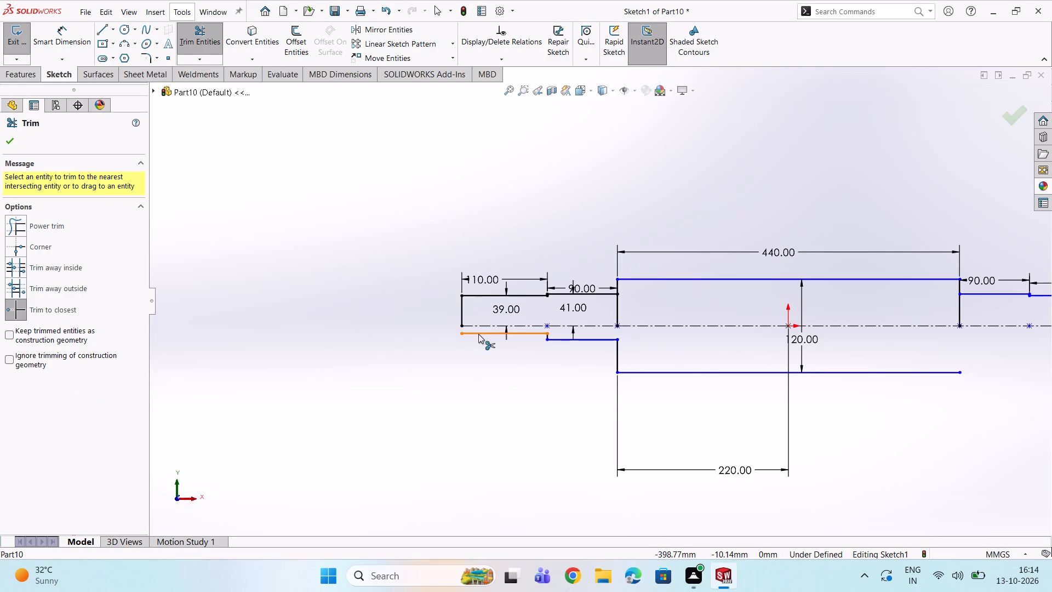
click(478, 334)
click(564, 339)
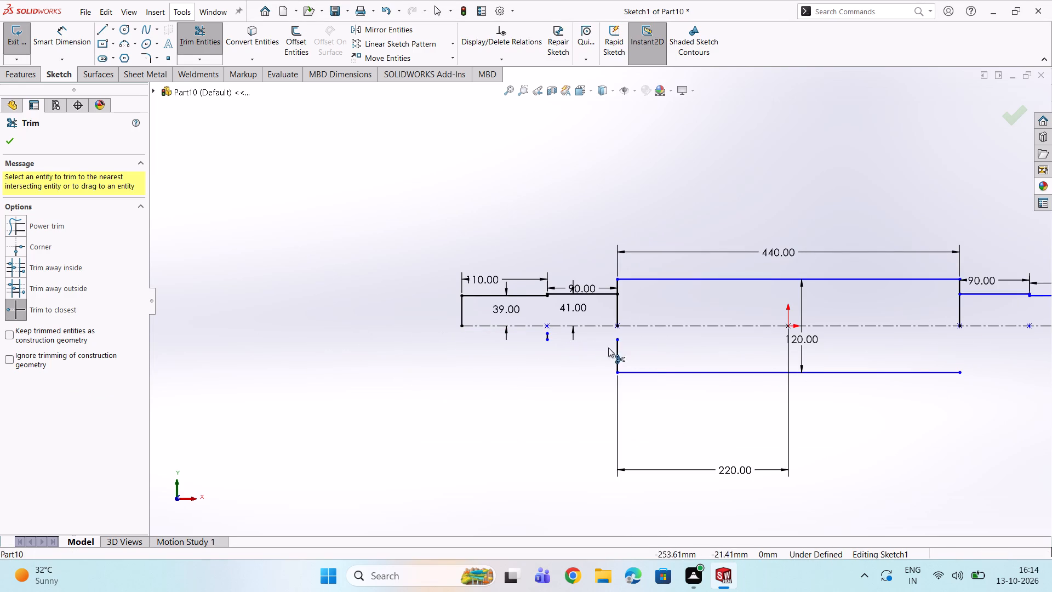
click(614, 359)
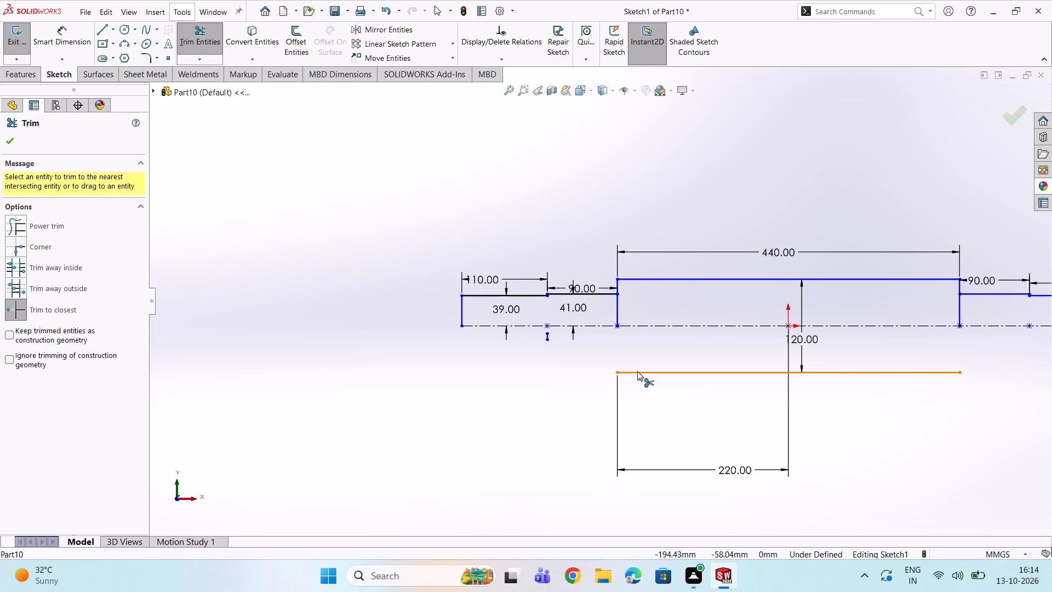
click(637, 371)
scroll(567, 341, down, 9)
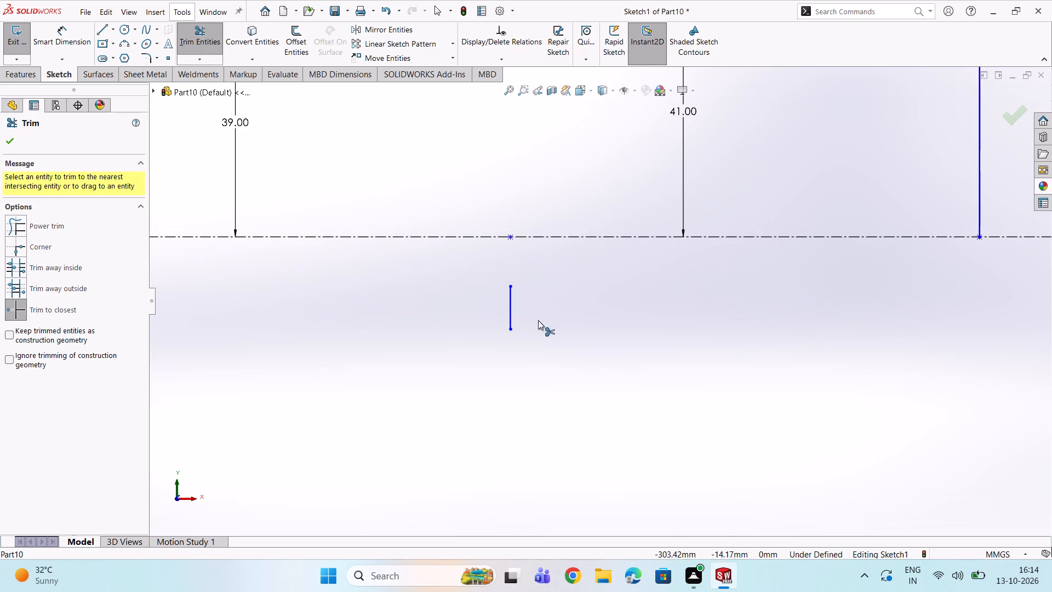
click(511, 312)
scroll(531, 307, up, 9)
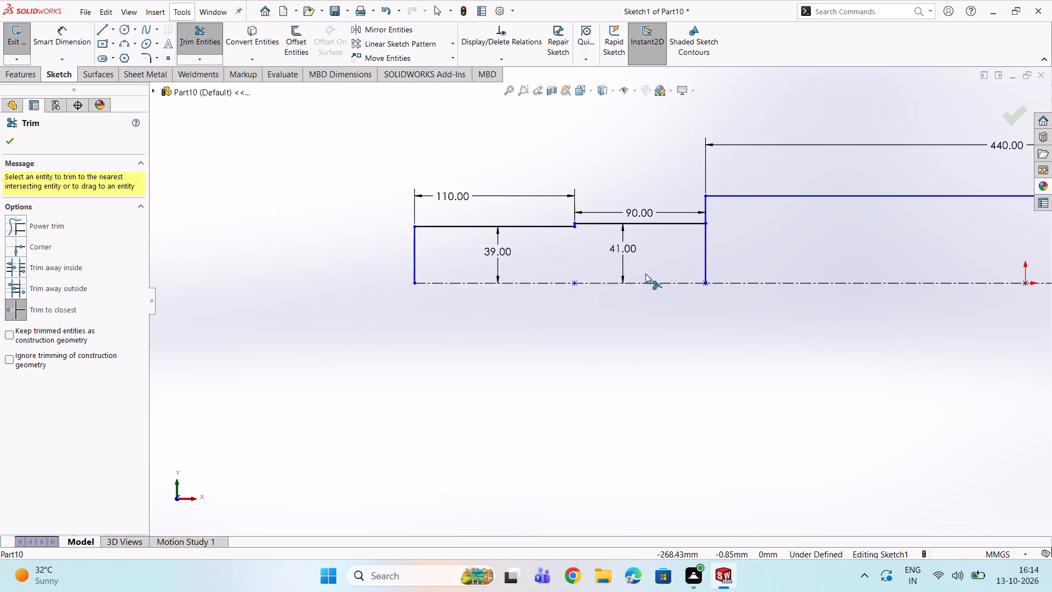
Dimension the distance from the centerline to the upper edge of the right 90 mm step as 41 mm.
scroll(645, 274, up, 2)
scroll(723, 265, down, 3)
scroll(782, 271, up, 1)
scroll(782, 272, down, 1)
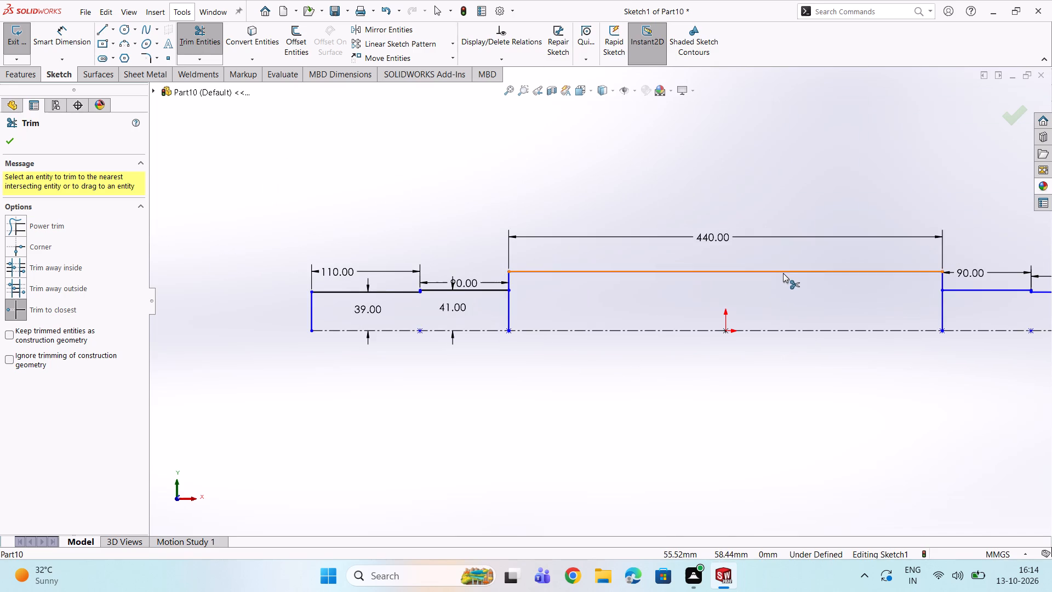
scroll(810, 277, down, 2)
scroll(823, 281, up, 3)
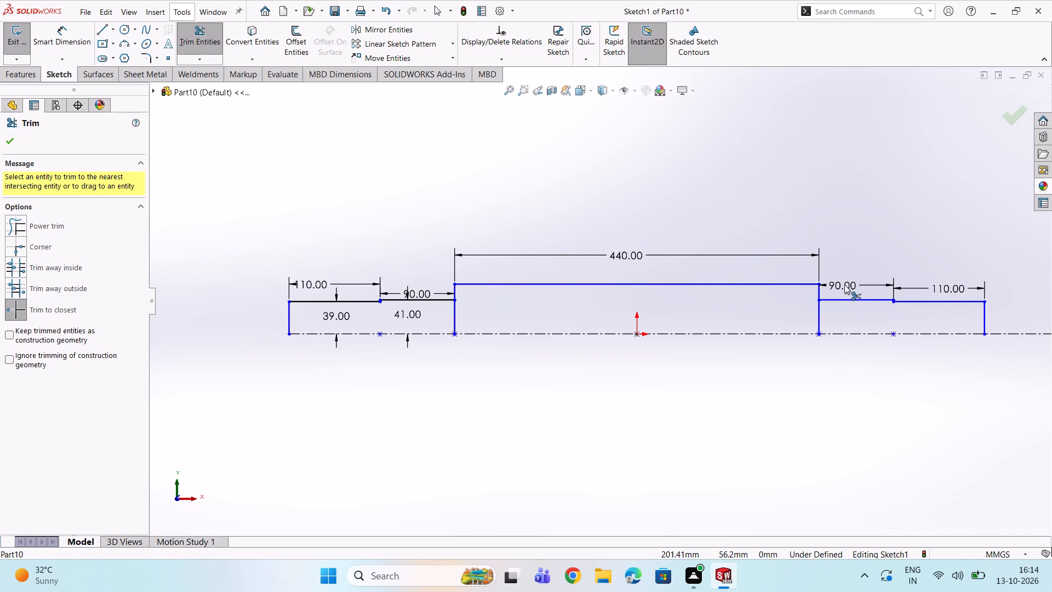
scroll(844, 287, down, 1)
click(78, 45)
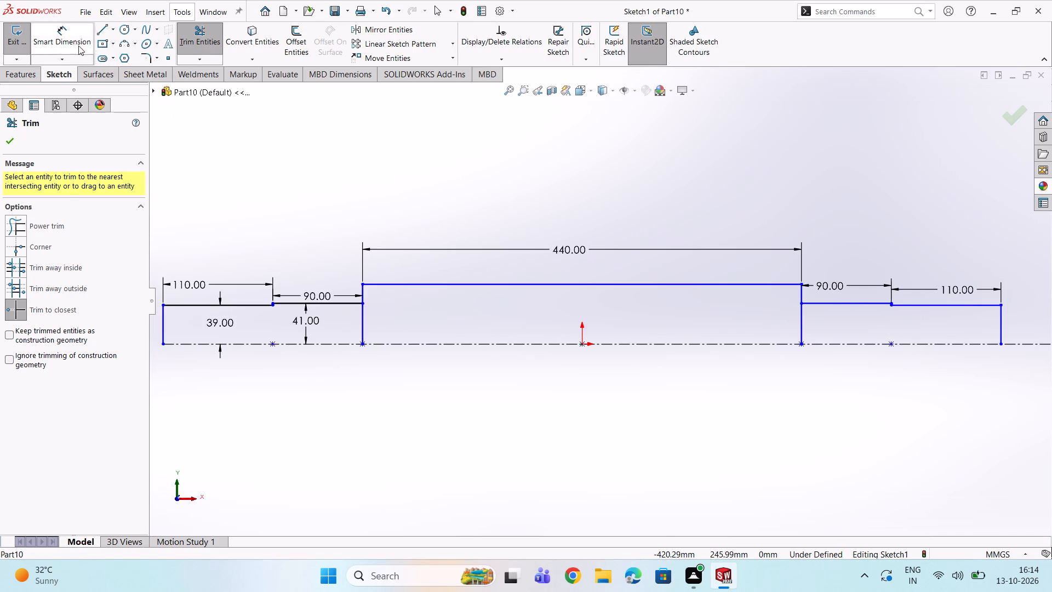
click(834, 305)
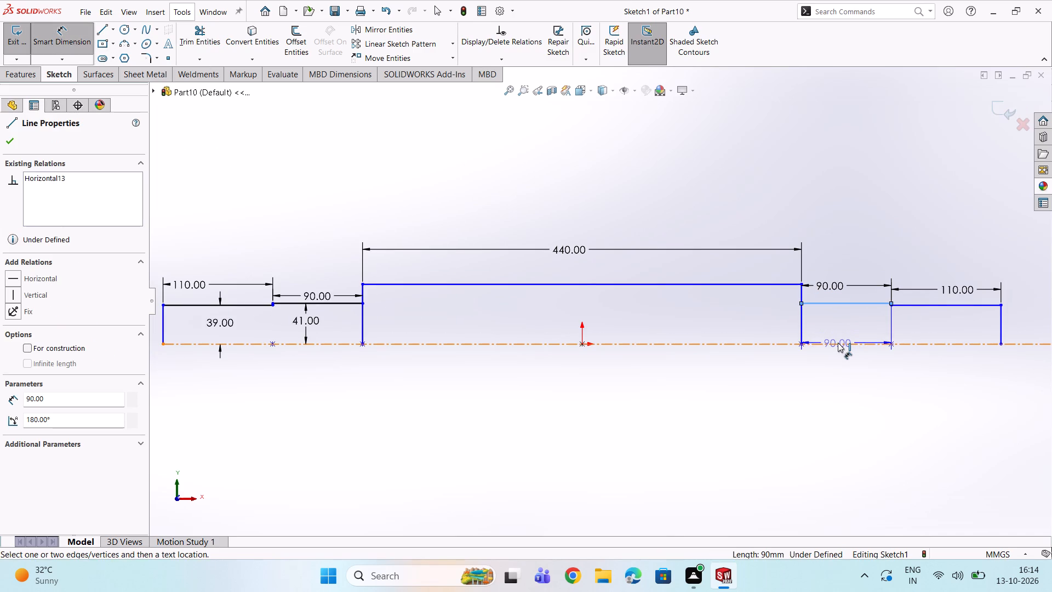
click(838, 343)
click(847, 331)
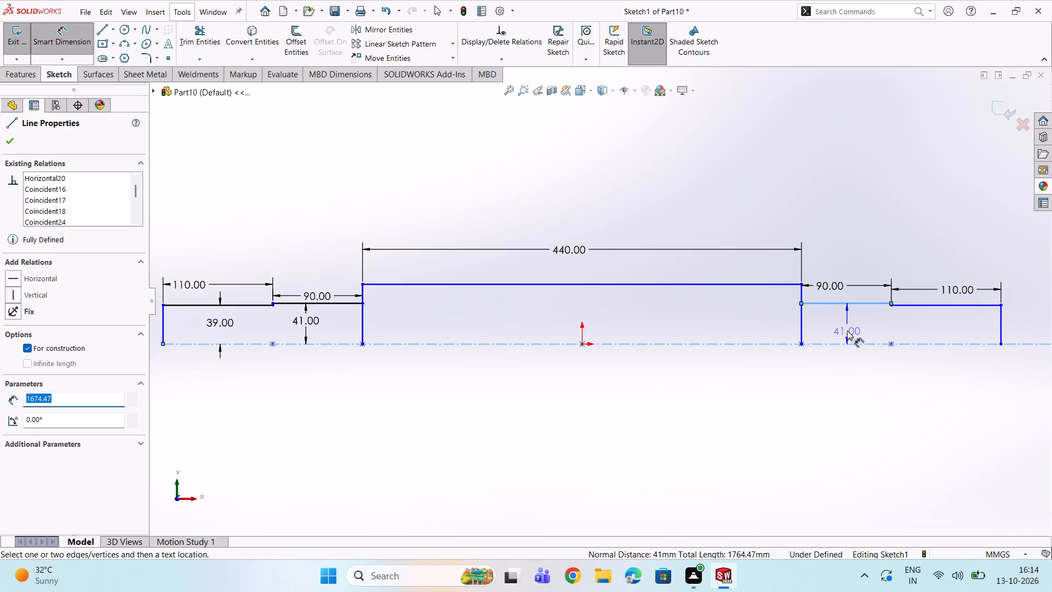
double_click(939, 306)
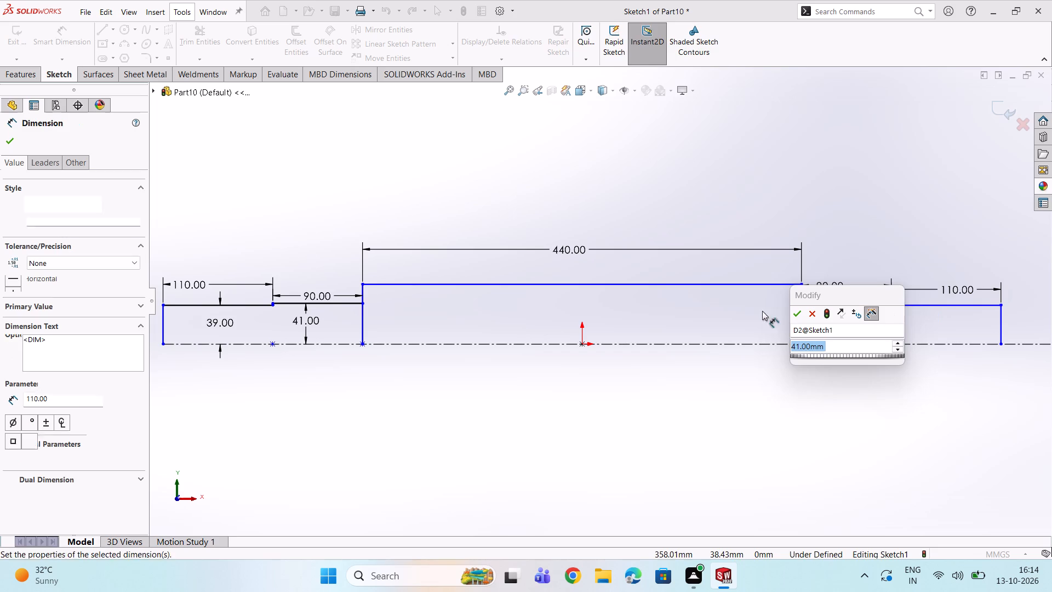
click(801, 314)
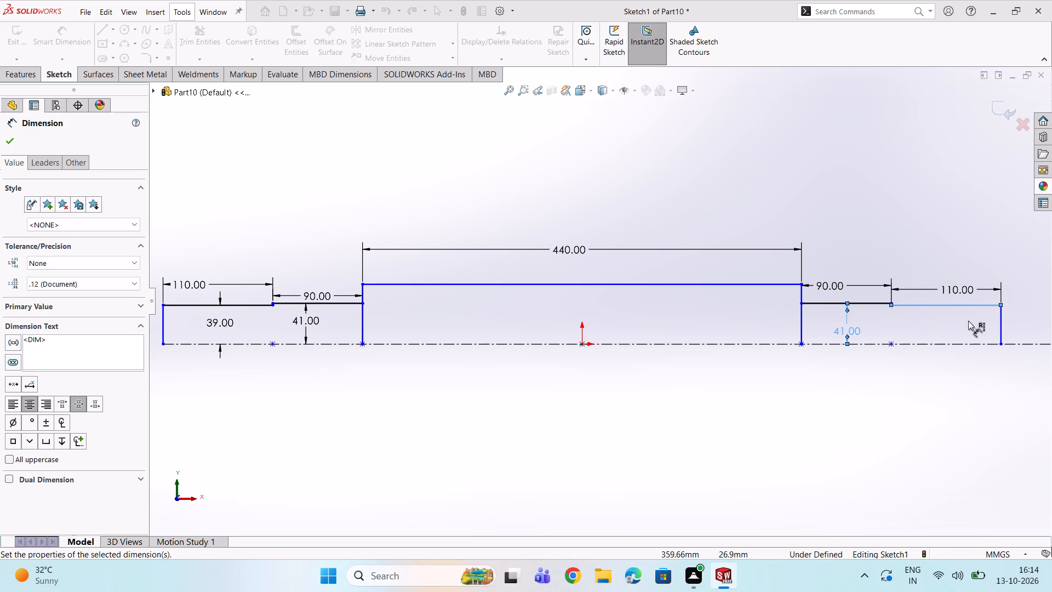
Dimension the distance from the centerline to the upper edge of the right 110 mm step as 39 mm.
click(965, 307)
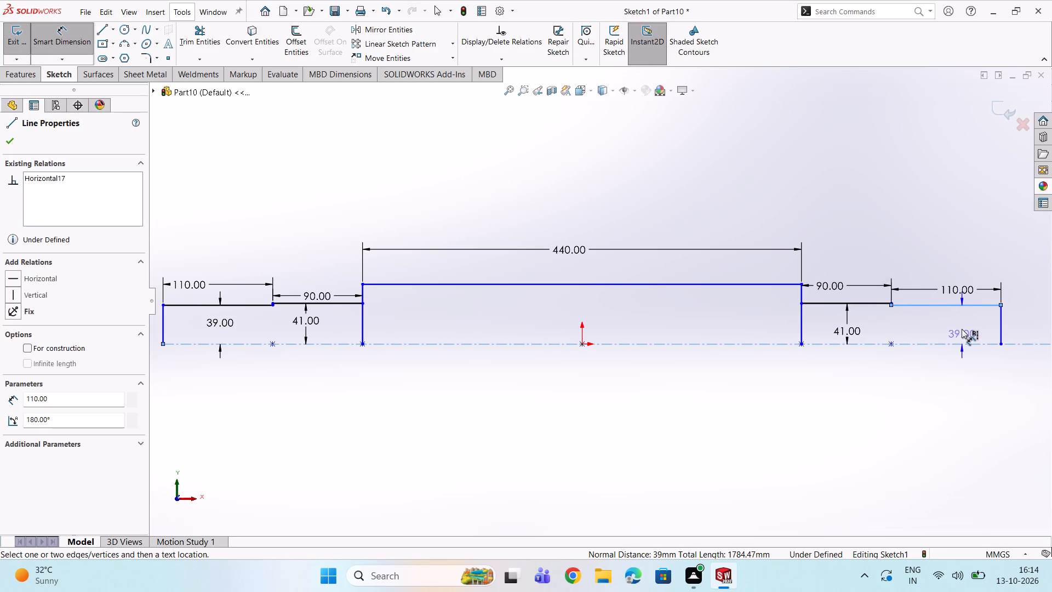
click(961, 322)
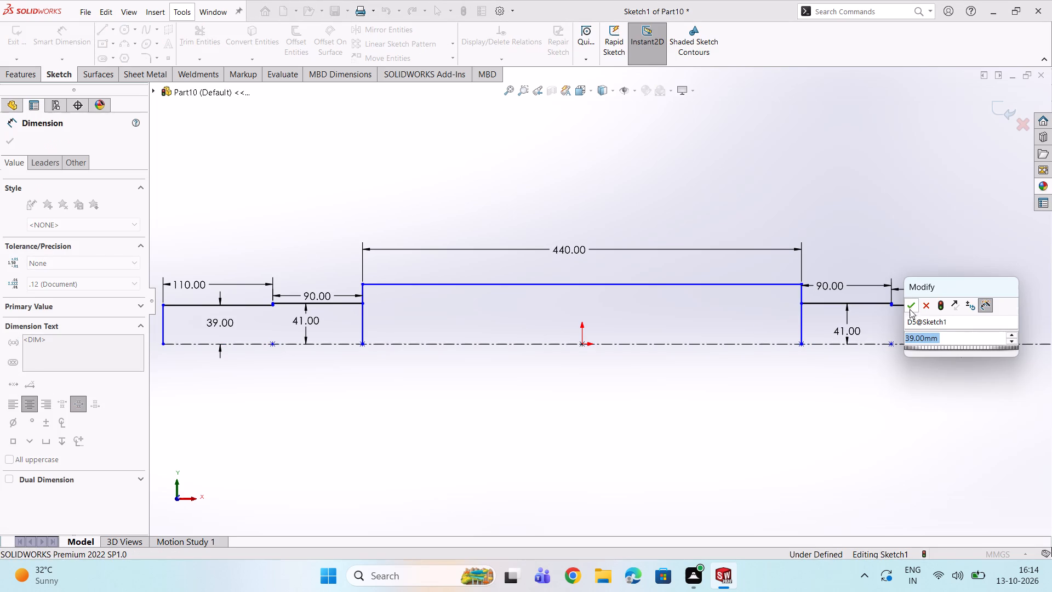
double_click(910, 309)
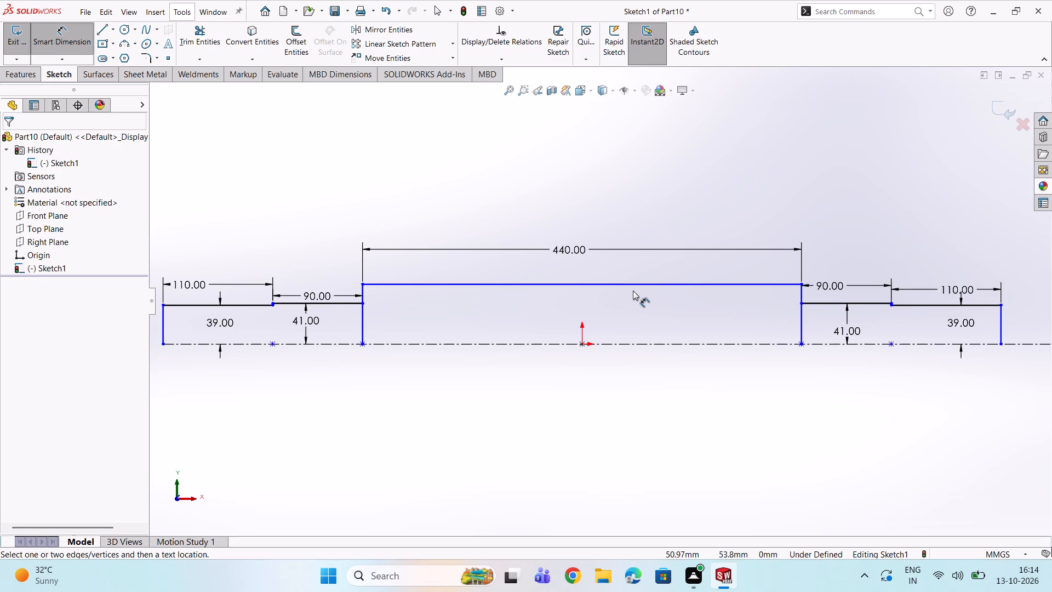
Dimension the distance from the centerline to the upper edge of the 440 mm section as 60 mm.
click(634, 286)
click(632, 345)
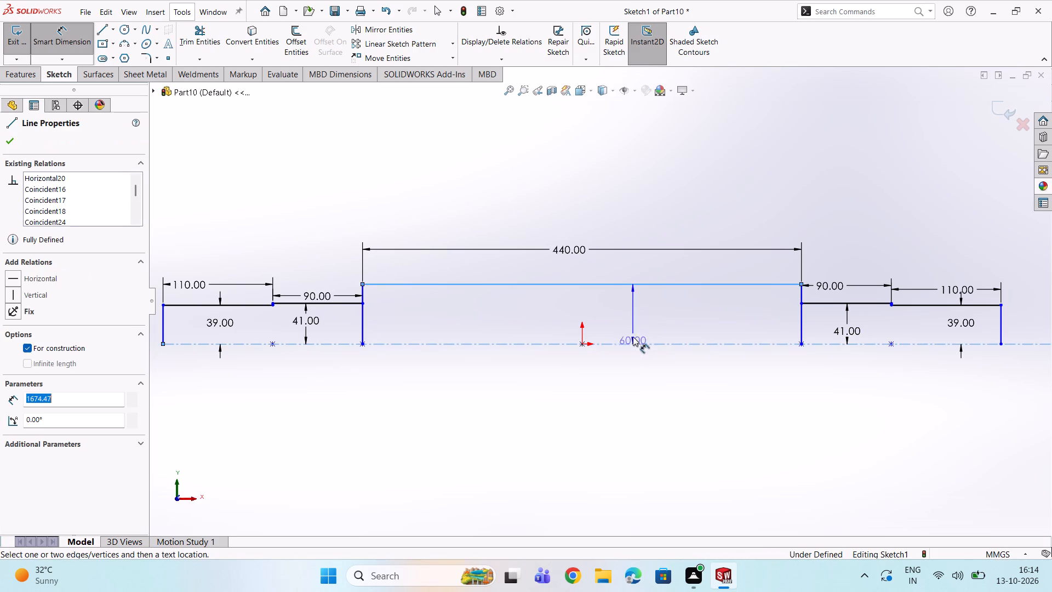
click(627, 314)
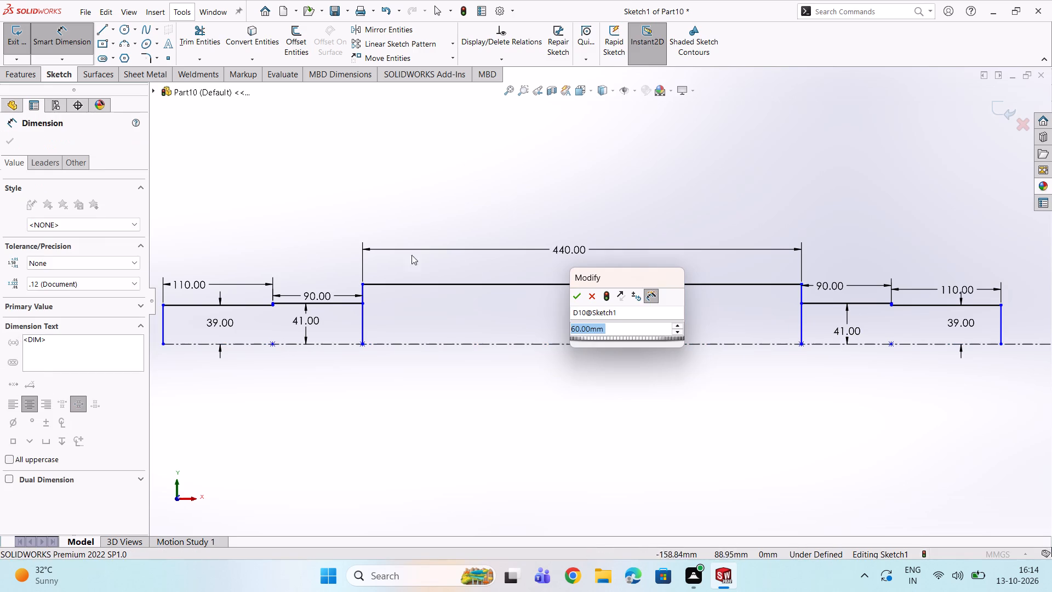
click(580, 297)
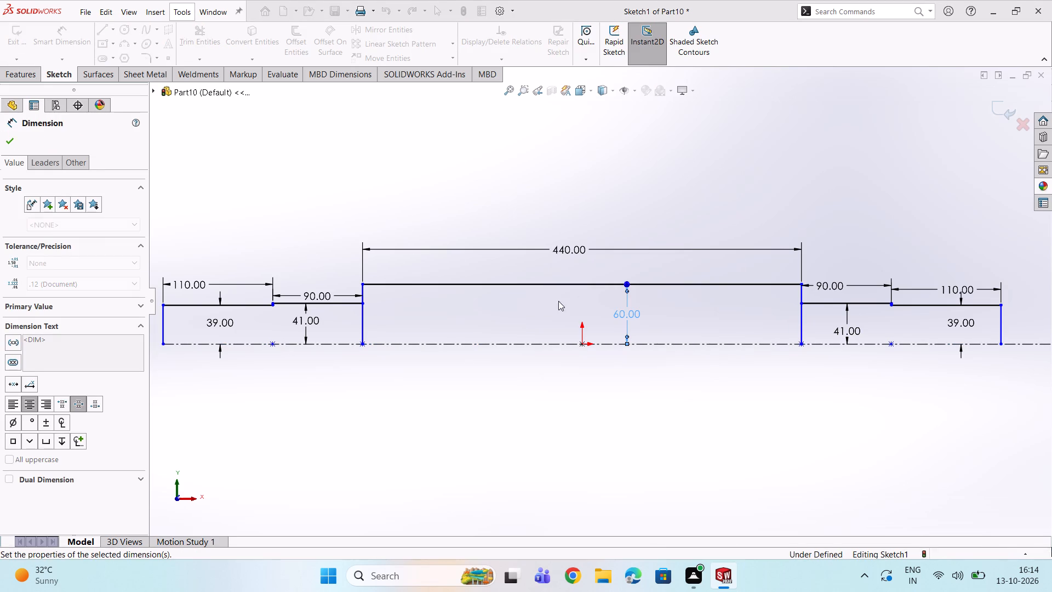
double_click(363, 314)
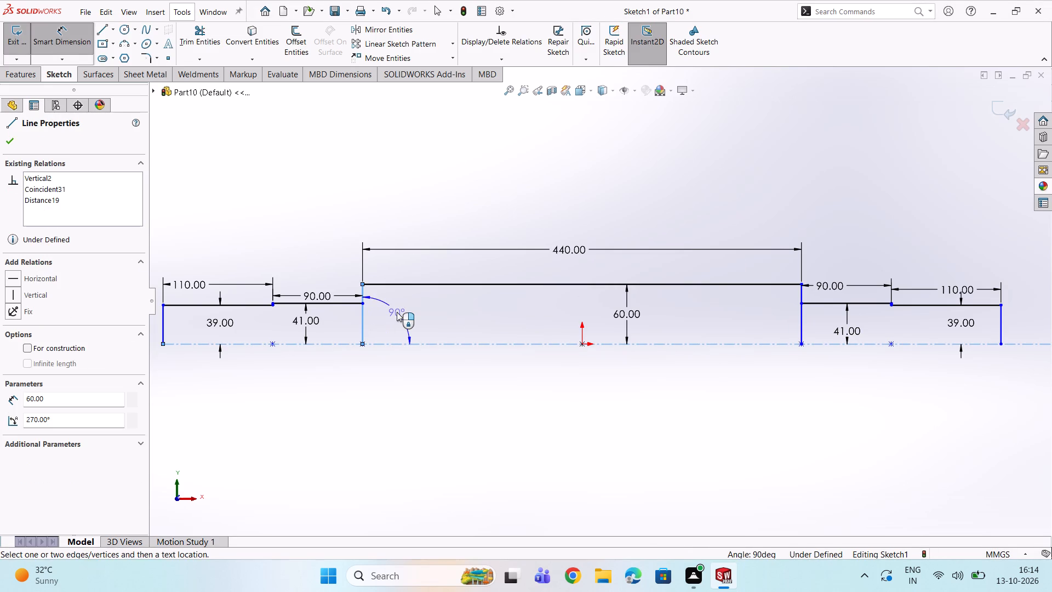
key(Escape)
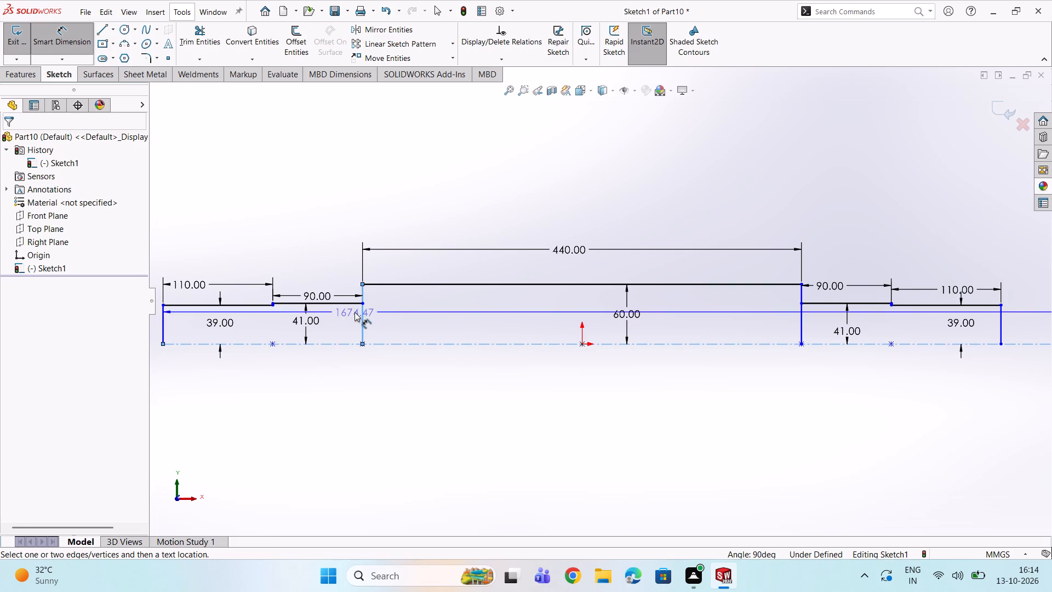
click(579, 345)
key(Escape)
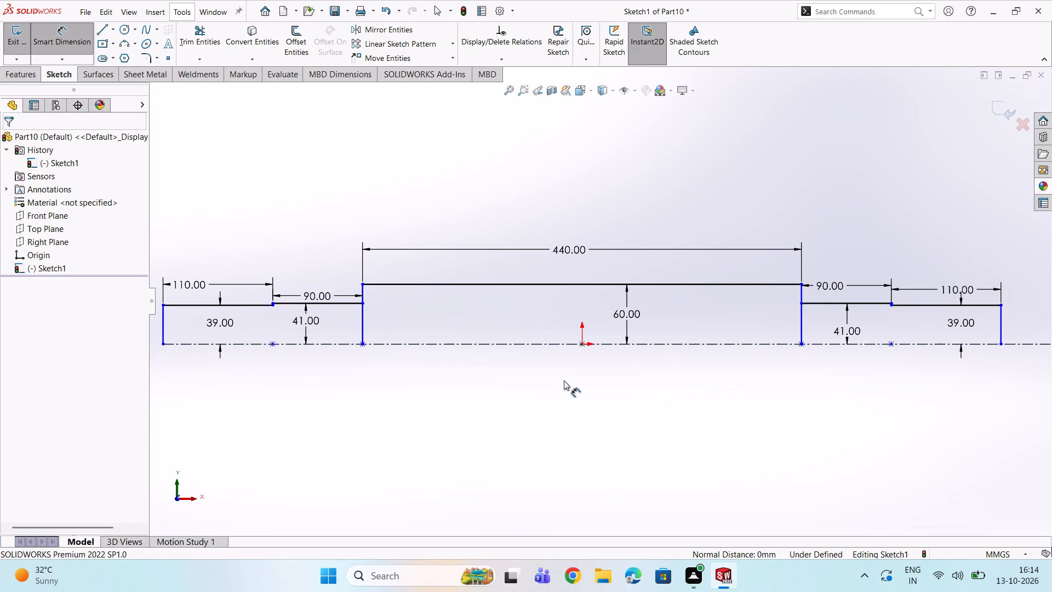
Trim the inner vertical lines between the centerline and the 90 mm steps at both ends of the 440 mm section.
scroll(282, 346, up, 2)
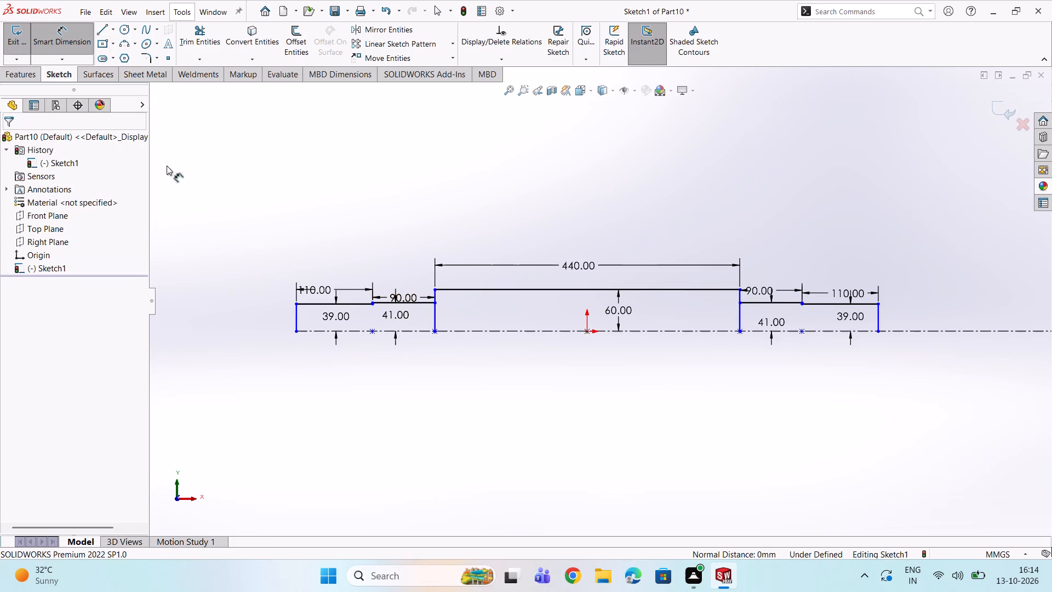
click(207, 39)
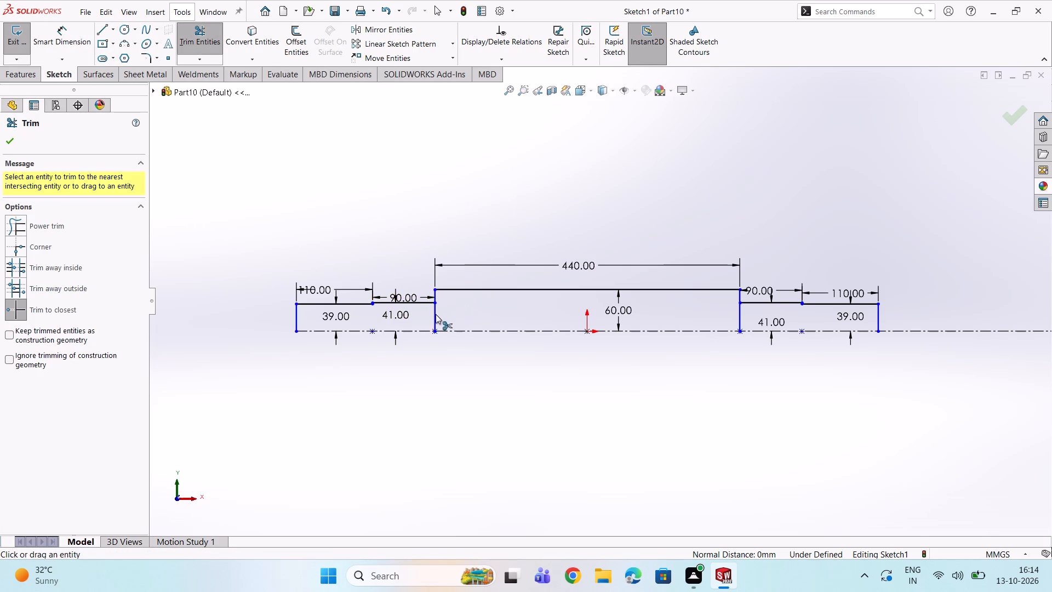
click(436, 314)
double_click(740, 322)
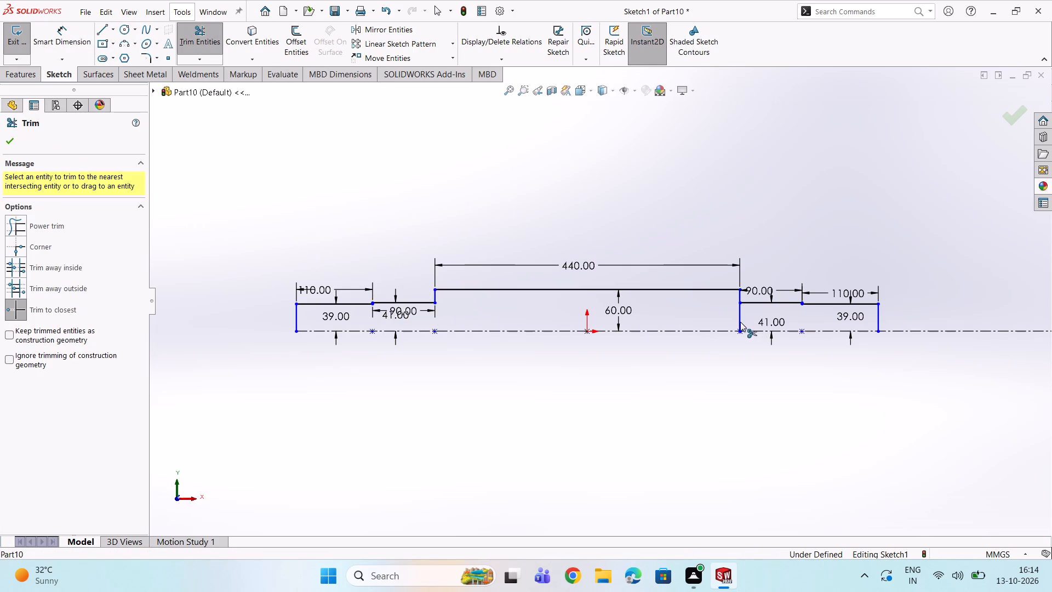
scroll(740, 322, down, 3)
scroll(739, 315, up, 2)
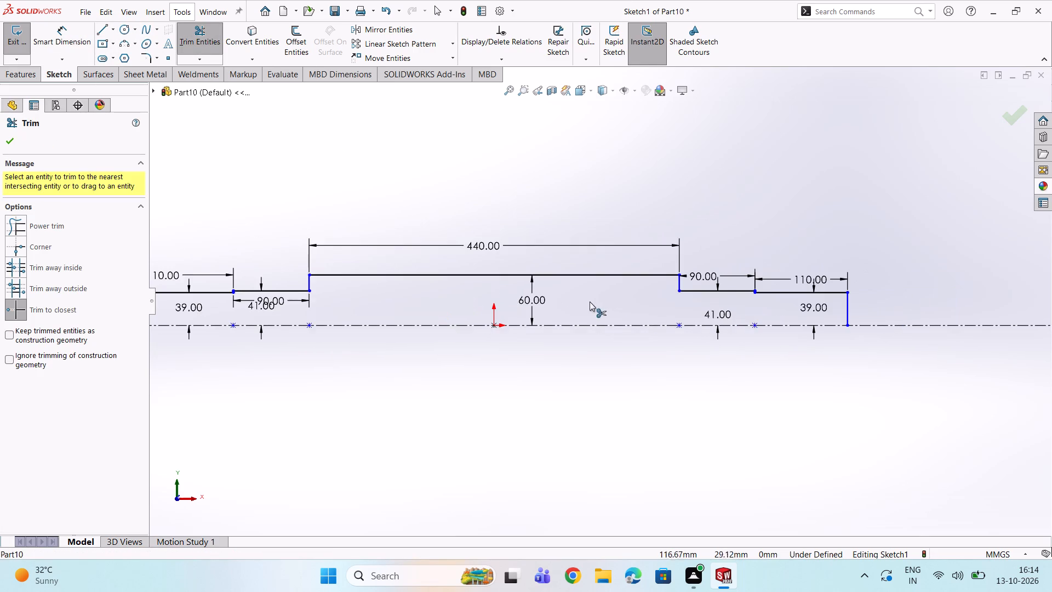
scroll(416, 306, up, 2)
scroll(408, 305, down, 13)
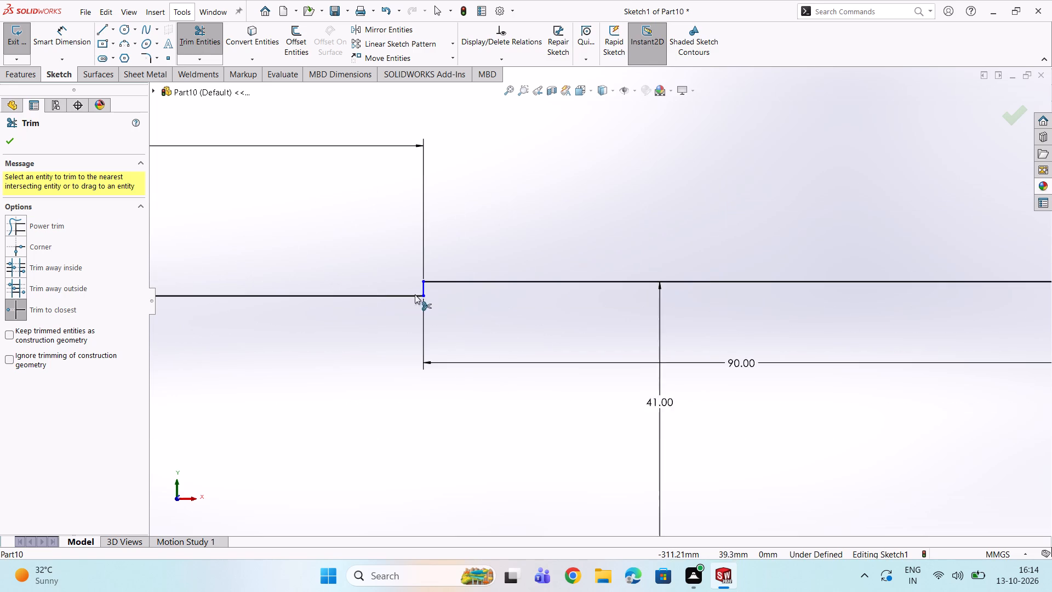
scroll(415, 294, down, 1)
scroll(431, 302, up, 9)
scroll(666, 348, up, 4)
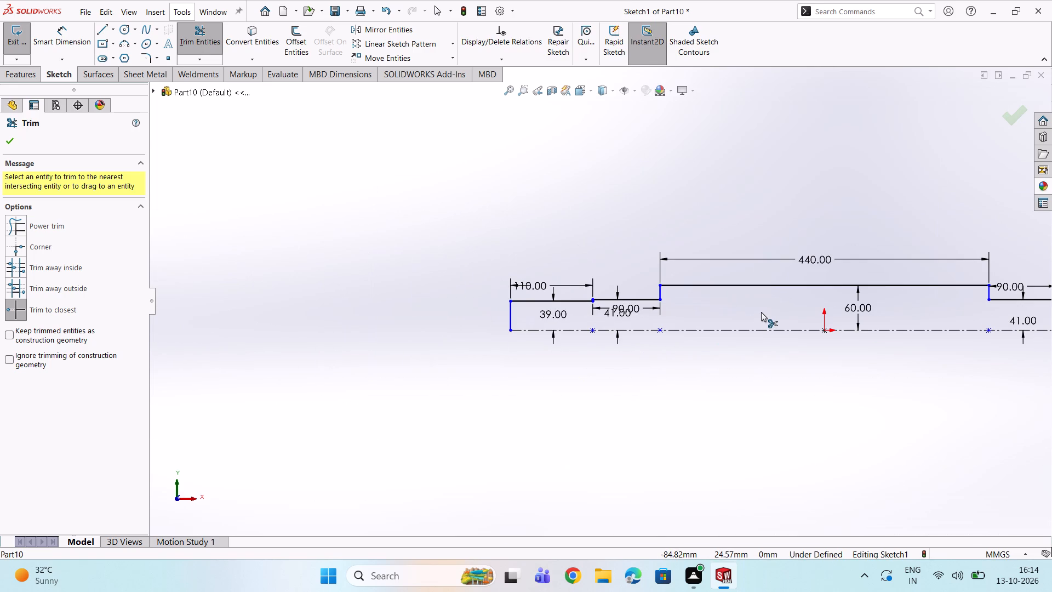
scroll(762, 312, up, 3)
scroll(769, 308, down, 1)
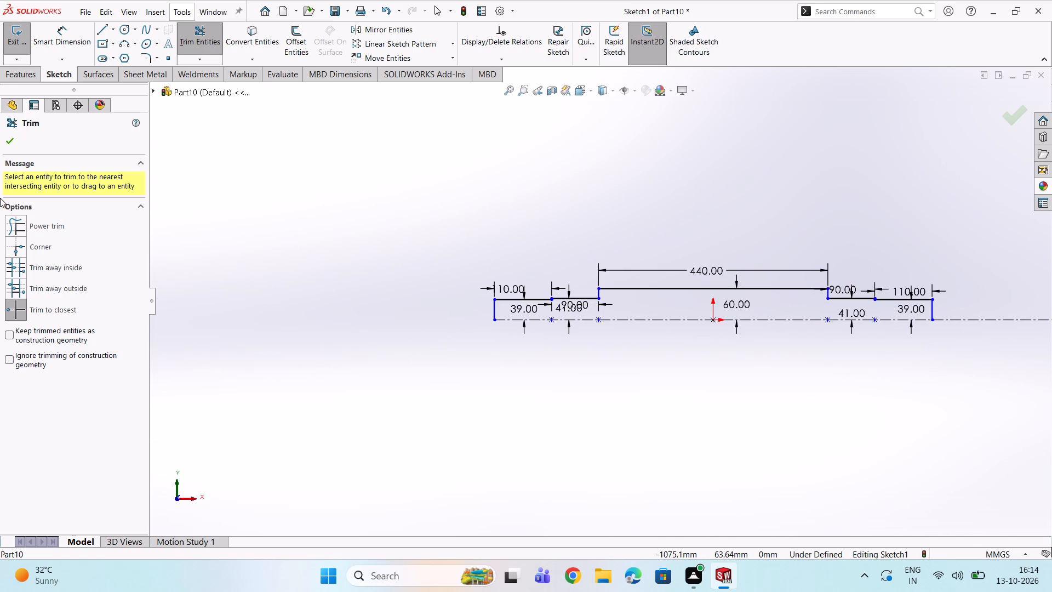
click(12, 139)
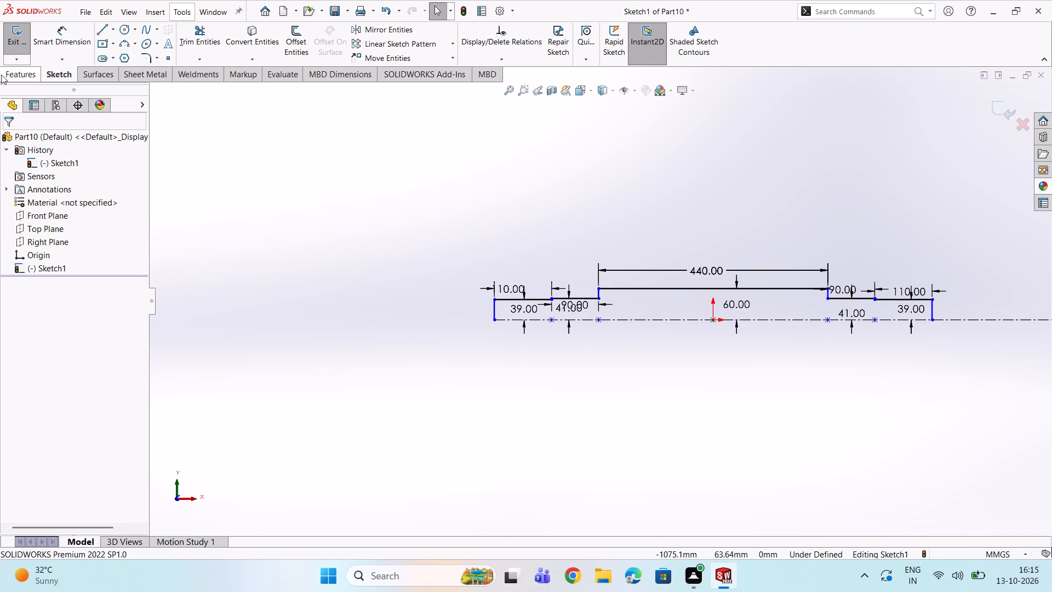
Revolve the stepped profile 360 degrees about the horizontal centerline, letting the open sketch be closed automatically.
click(21, 71)
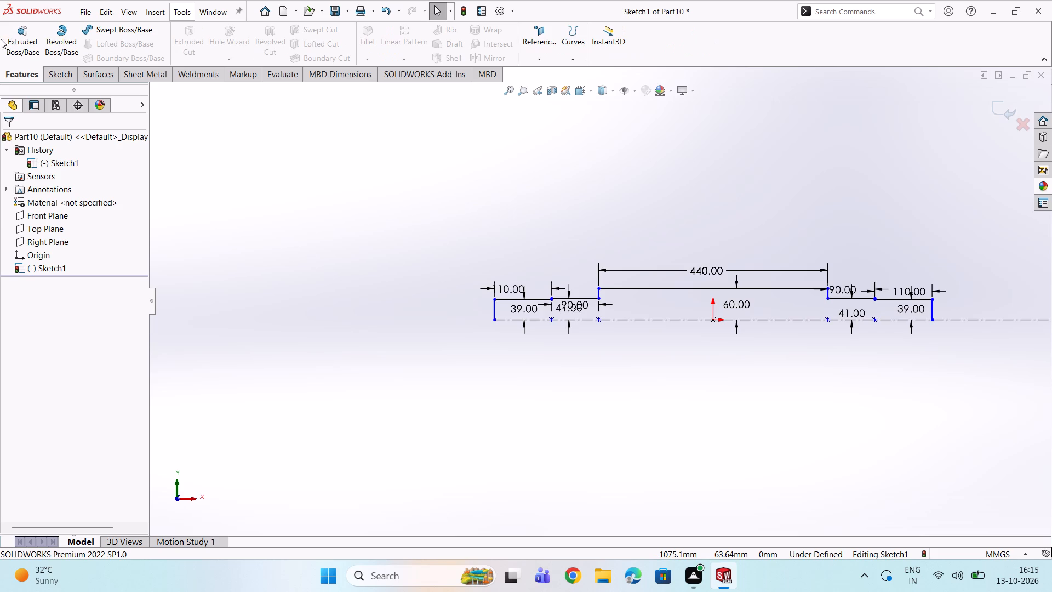
click(53, 47)
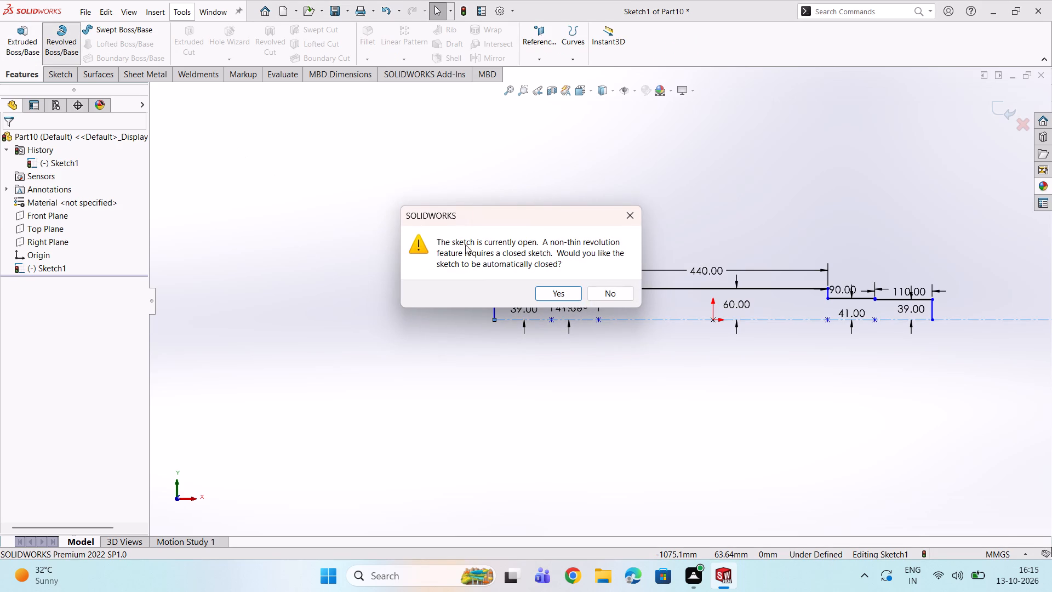
click(546, 293)
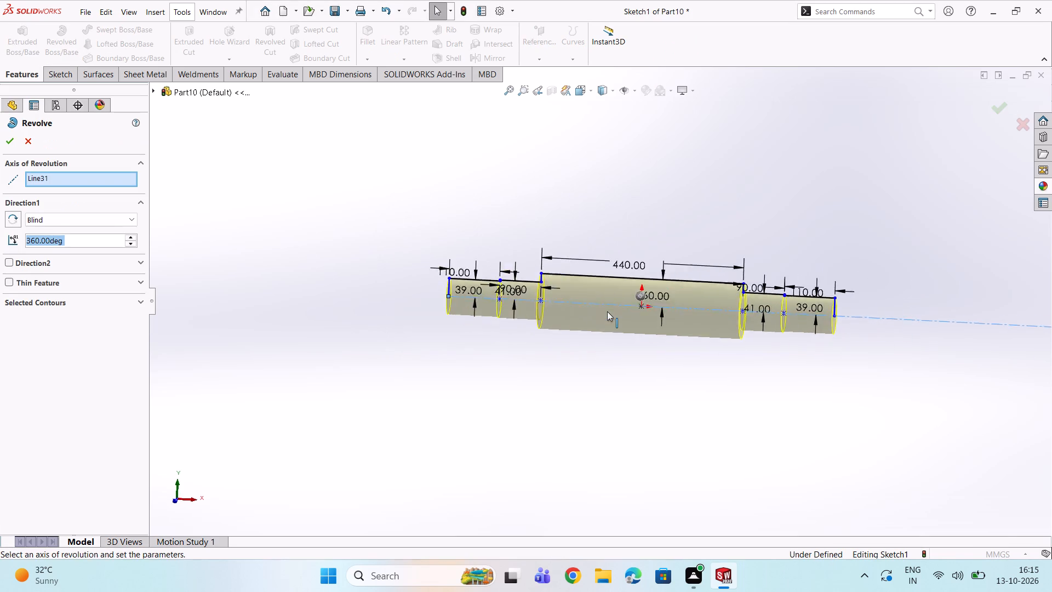
scroll(549, 306, down, 8)
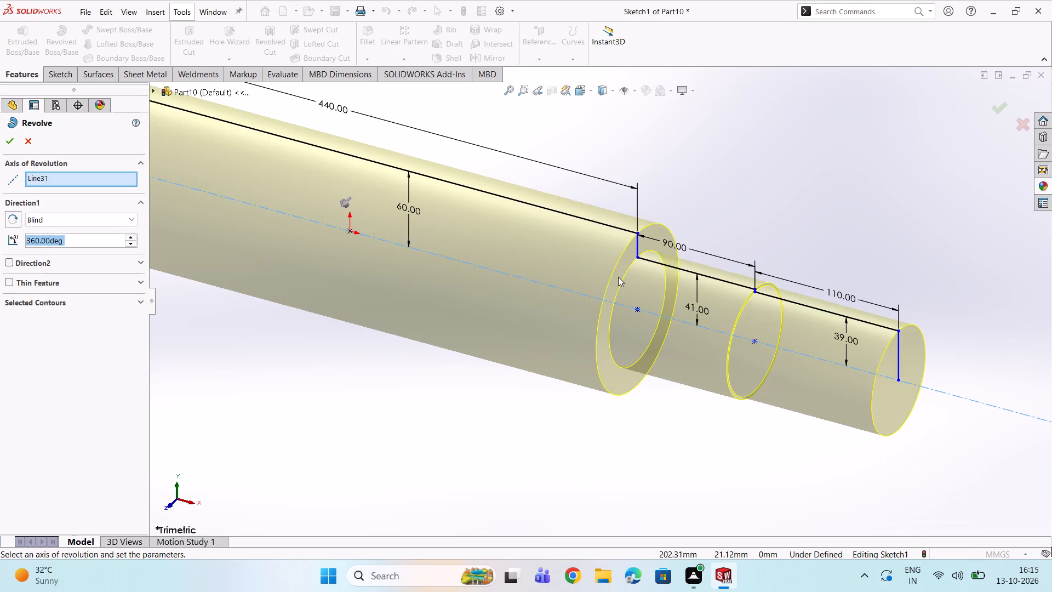
scroll(618, 277, down, 3)
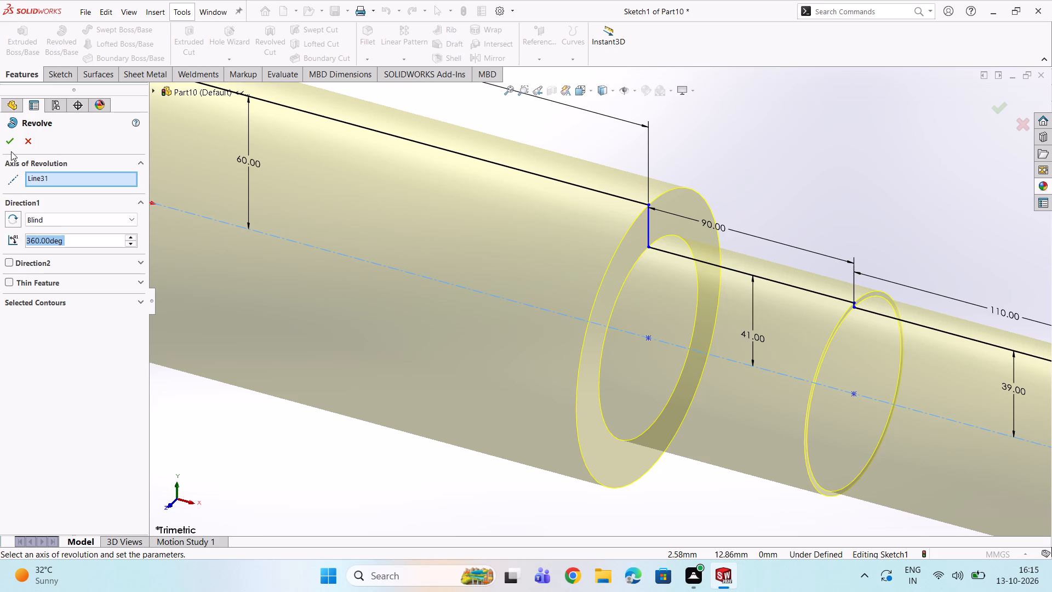
double_click(9, 144)
scroll(267, 254, up, 5)
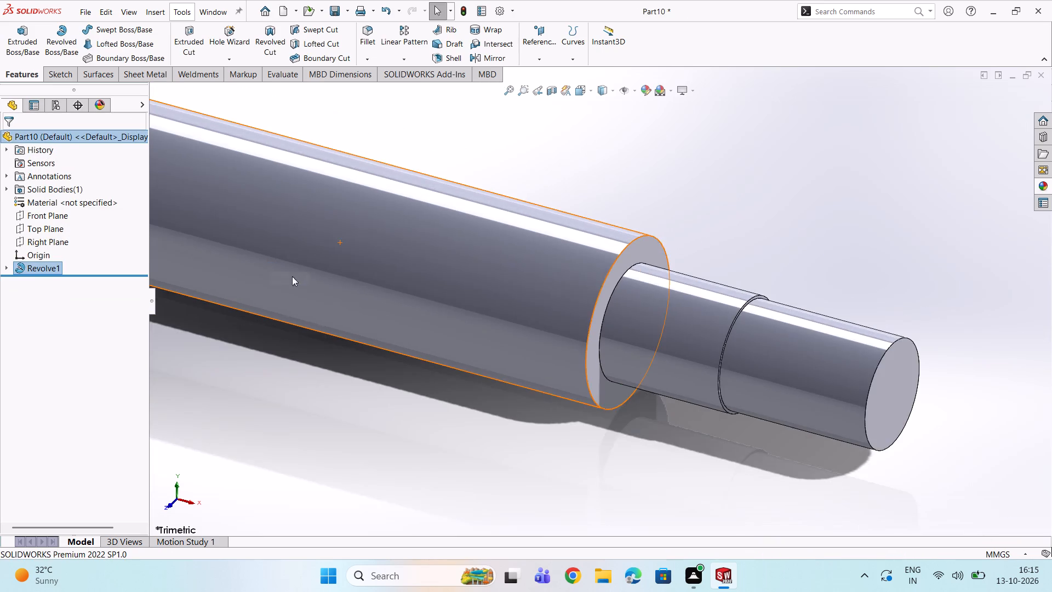
scroll(292, 276, up, 2)
scroll(364, 276, down, 3)
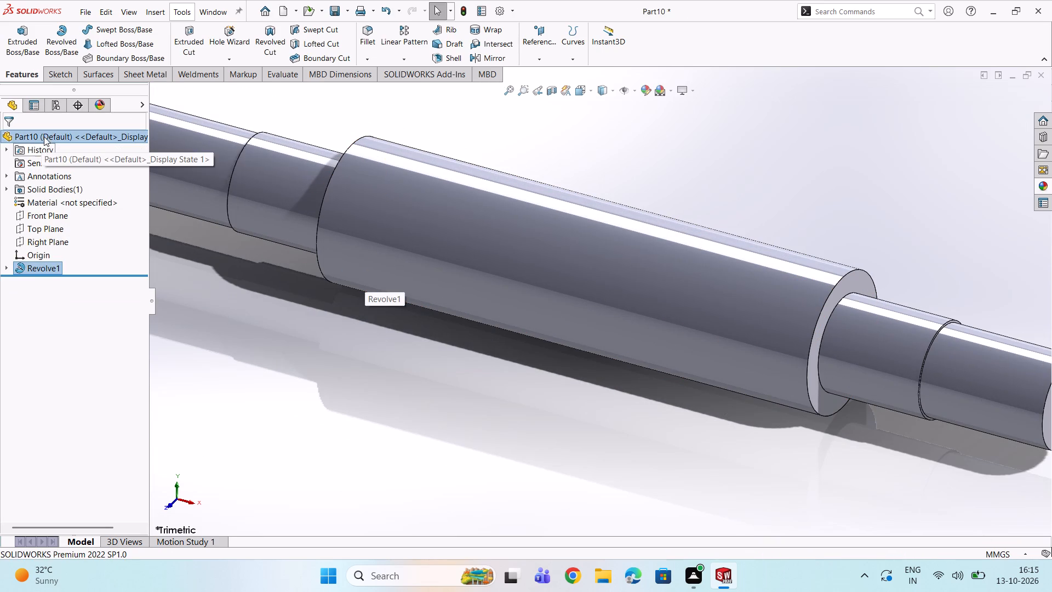
Apply a green color from the standard swatches to the whole part.
double_click(45, 134)
double_click(109, 131)
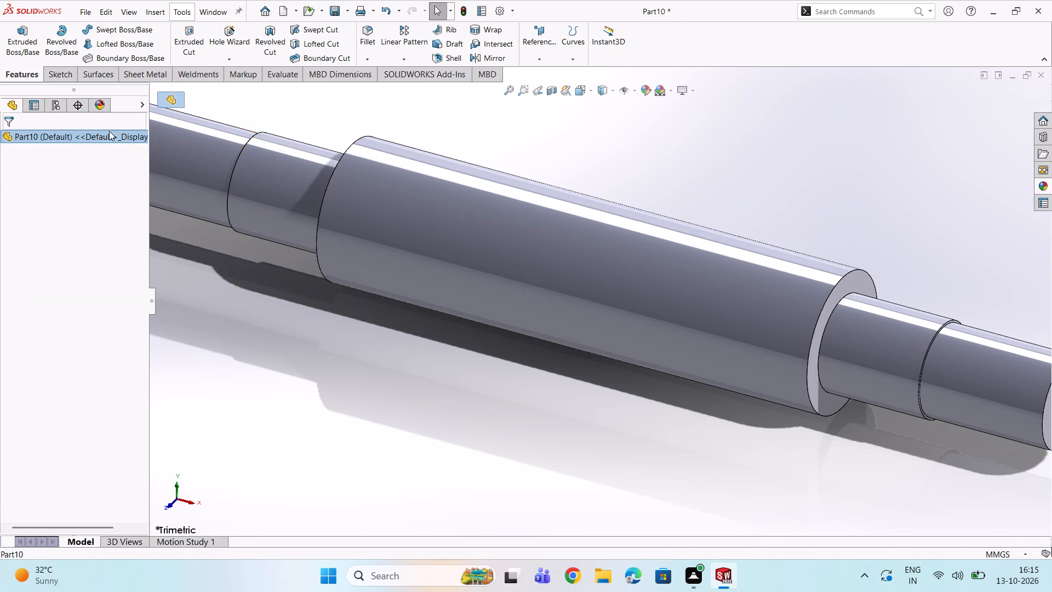
click(645, 88)
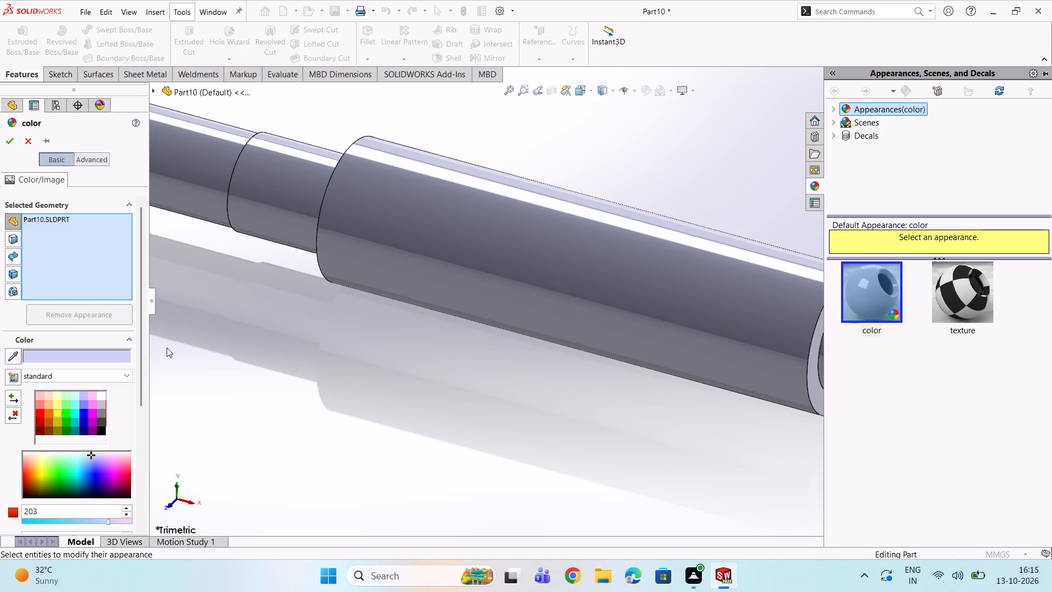
double_click(67, 421)
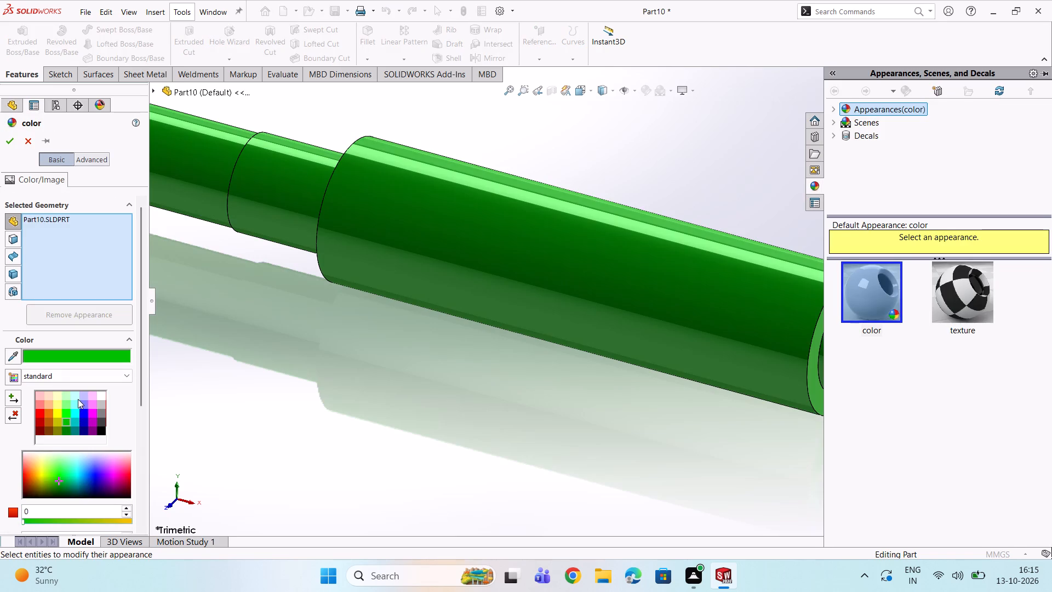
double_click(13, 140)
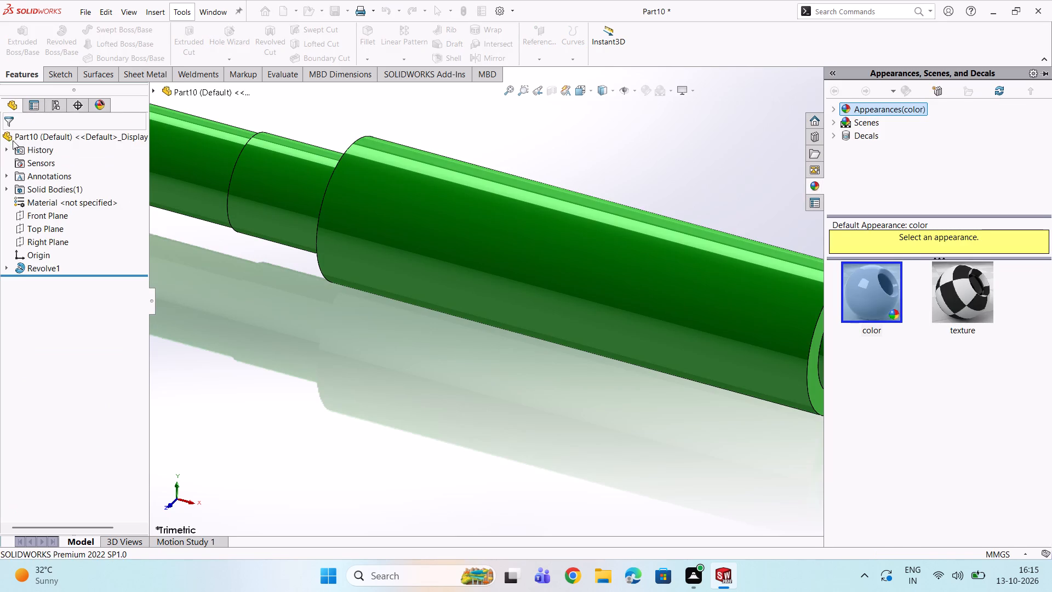
scroll(550, 267, up, 3)
click(580, 218)
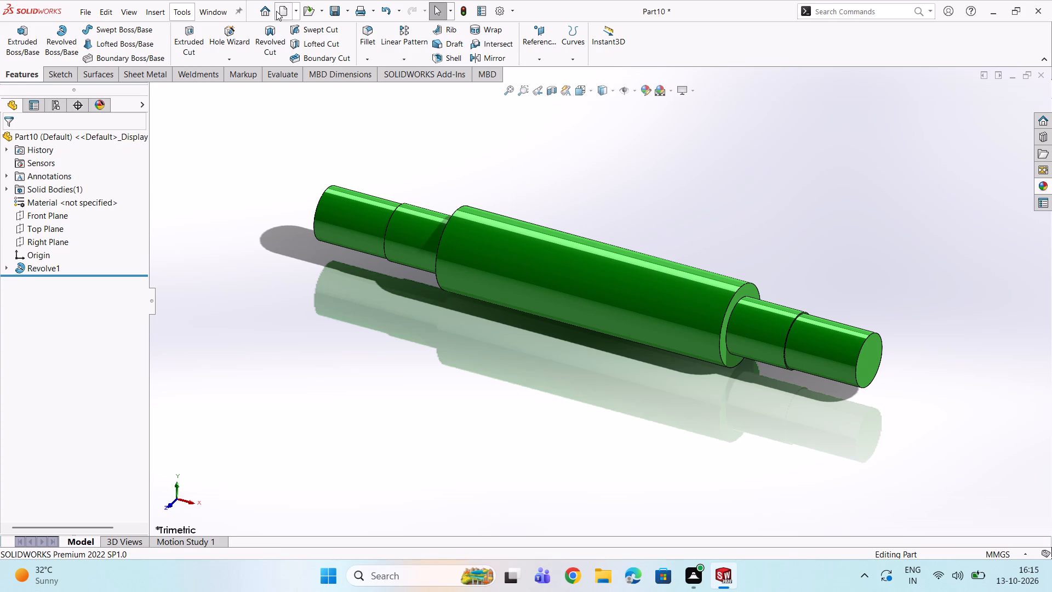
Save the part in the Documents folder as CA 7.
click(332, 6)
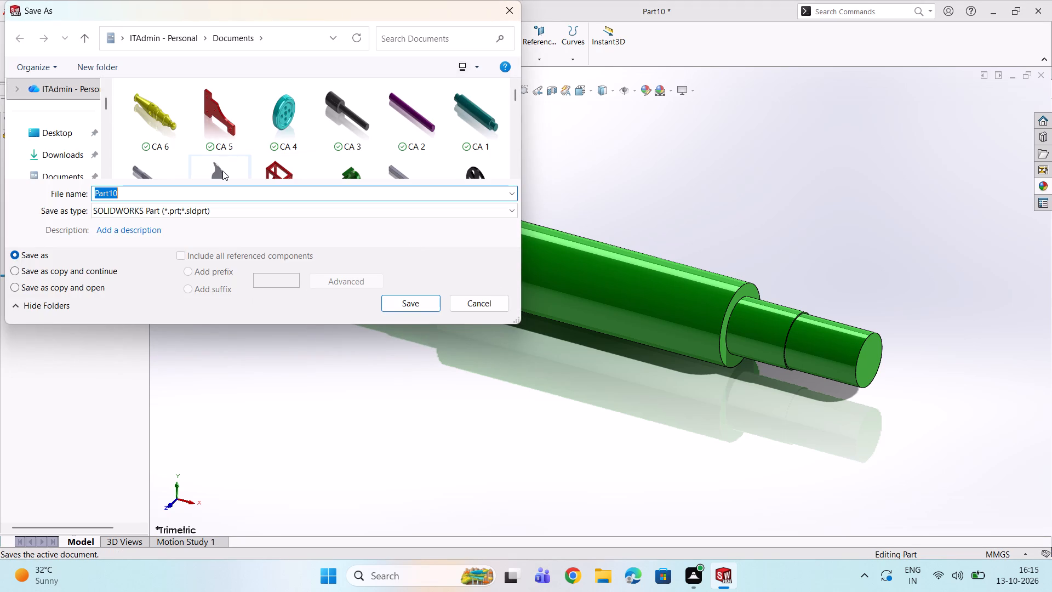
key(c)
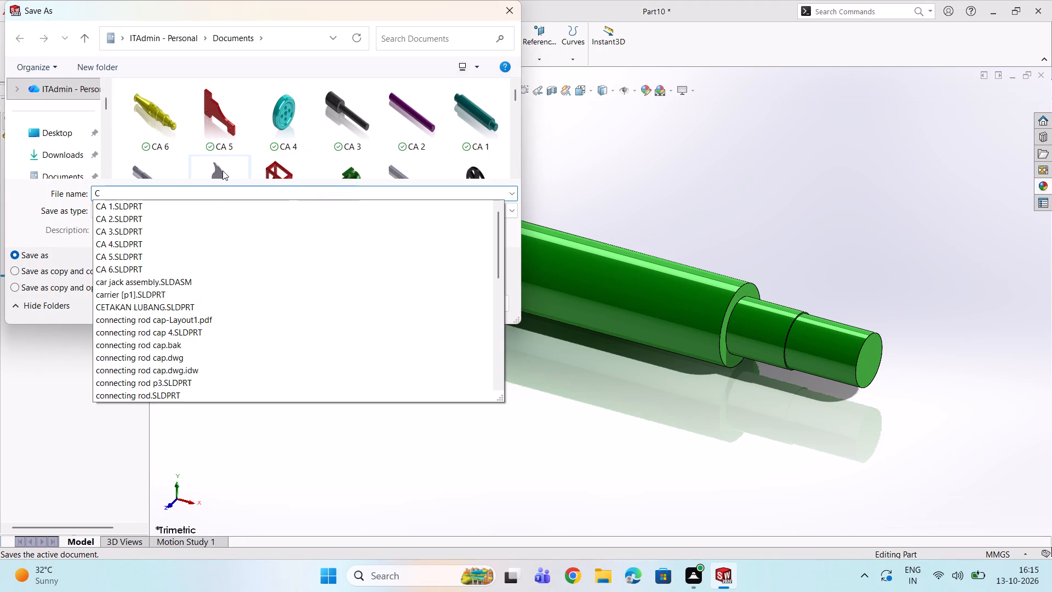
key(a)
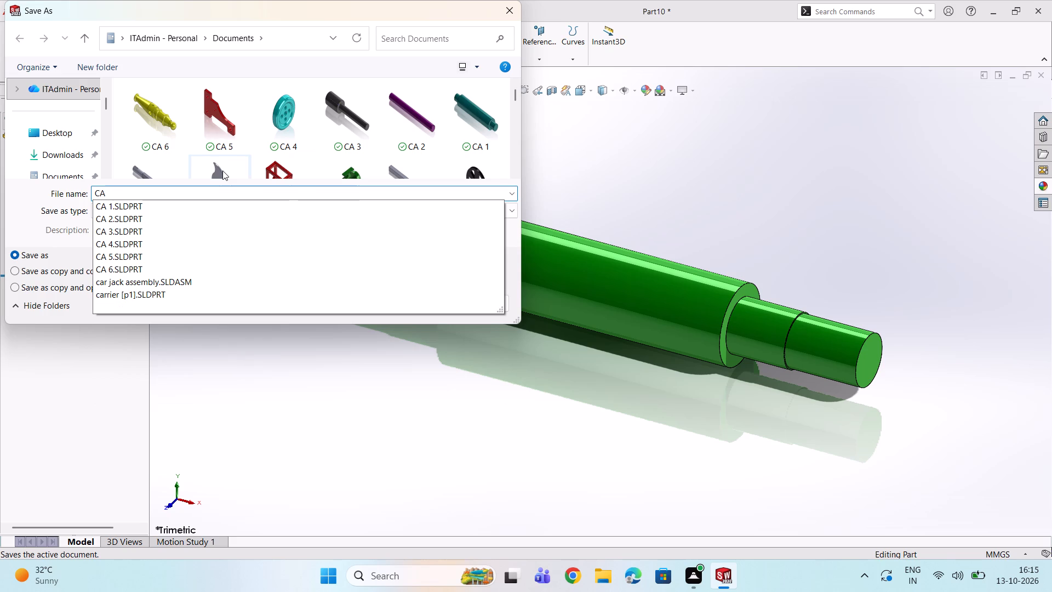
key(space)
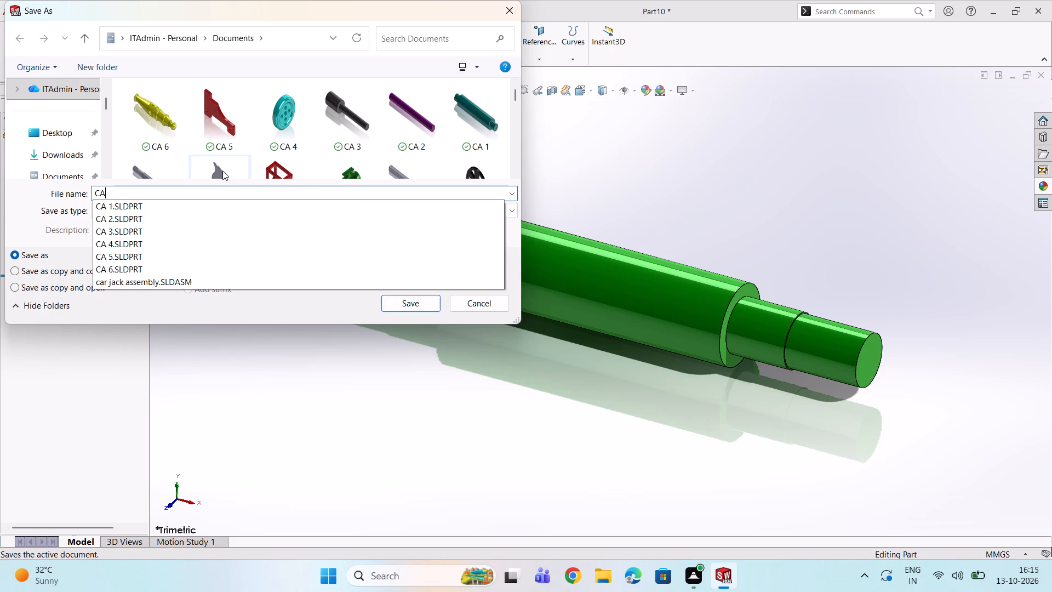
text(7)
key(Return)
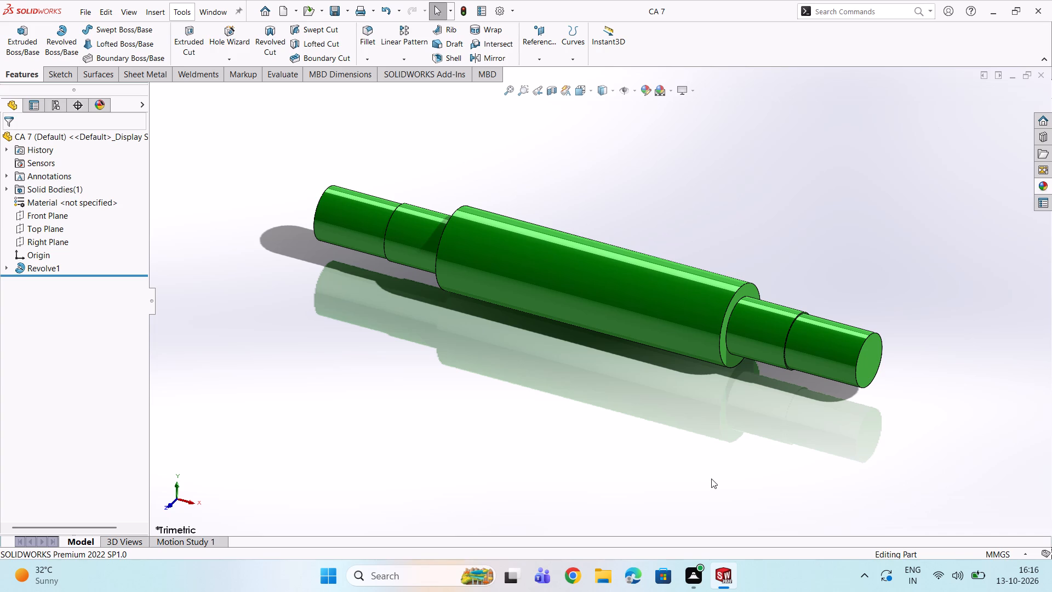
Chamfer the outer circular edges at both ends of the shaft with a 7.5 mm distance at 45 degrees.
double_click(375, 59)
click(368, 63)
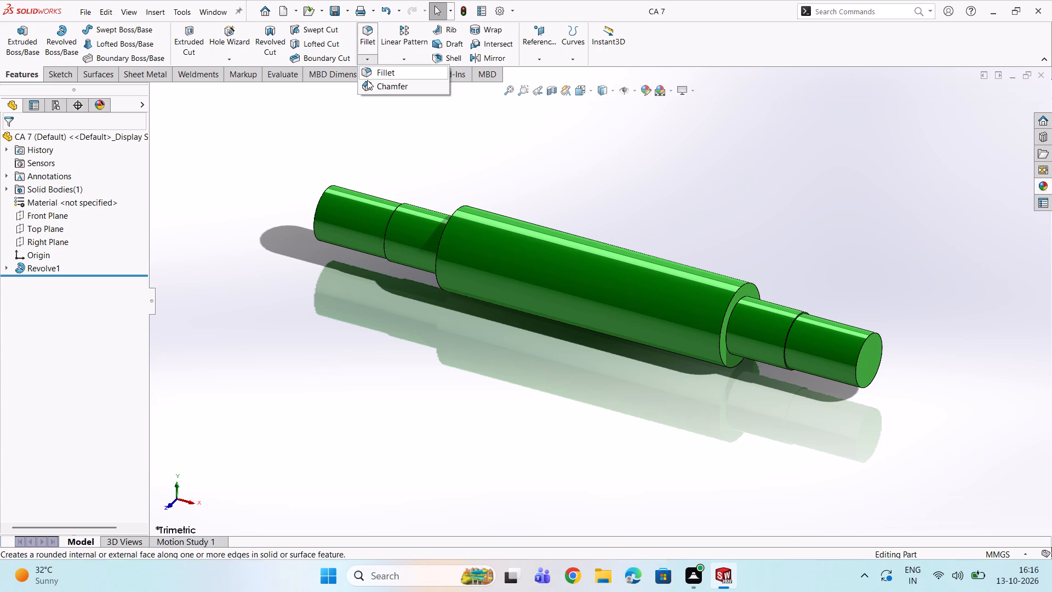
click(367, 82)
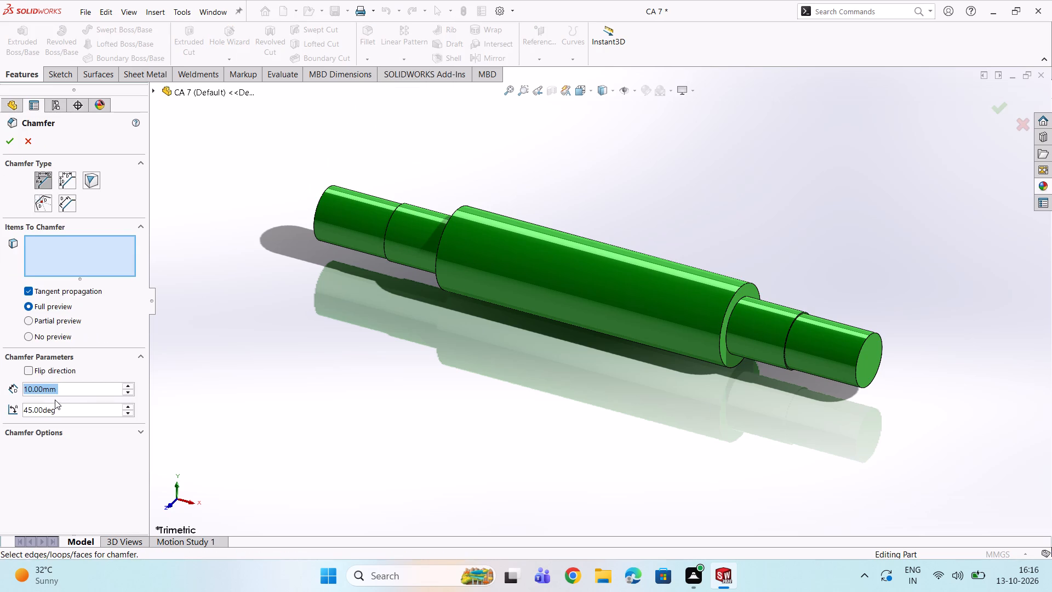
text(2*7.)
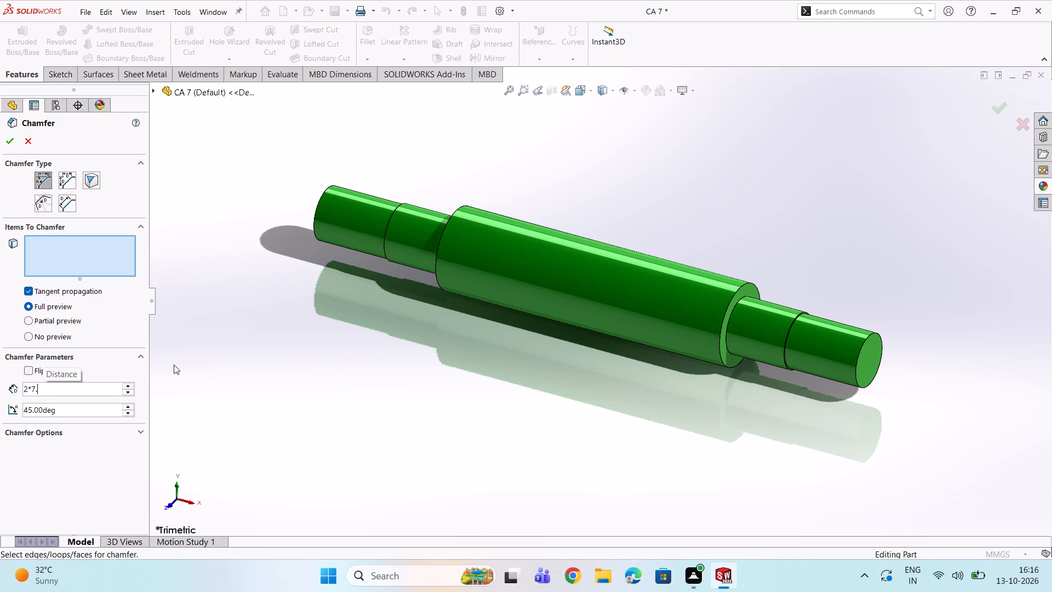
key(BackSpace)
key(BackSpace)
key(BackSpace)
key(BackSpace)
key(BackSpace)
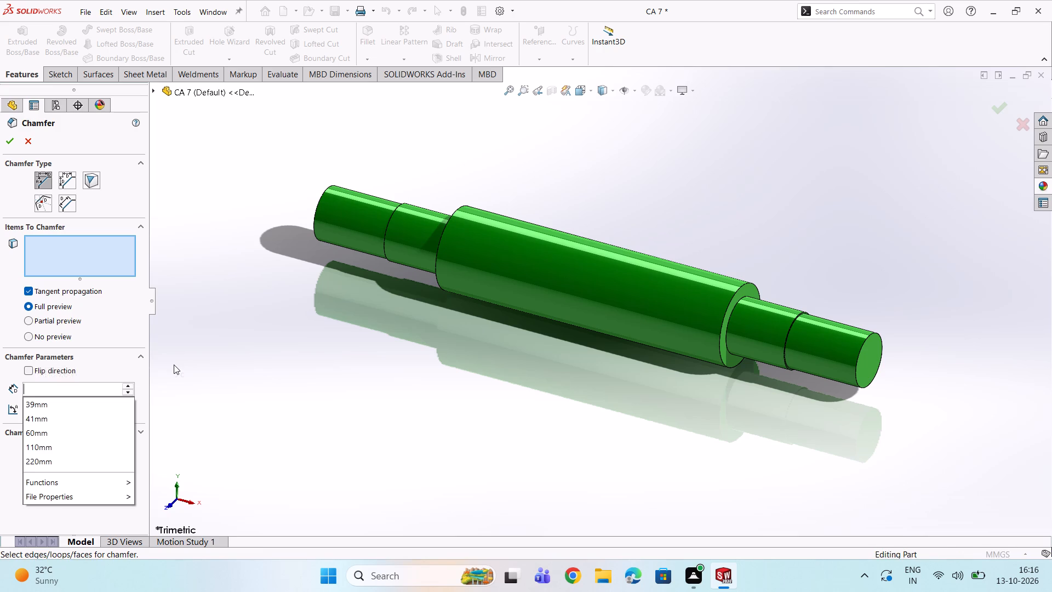
text(7.5)
key(Return)
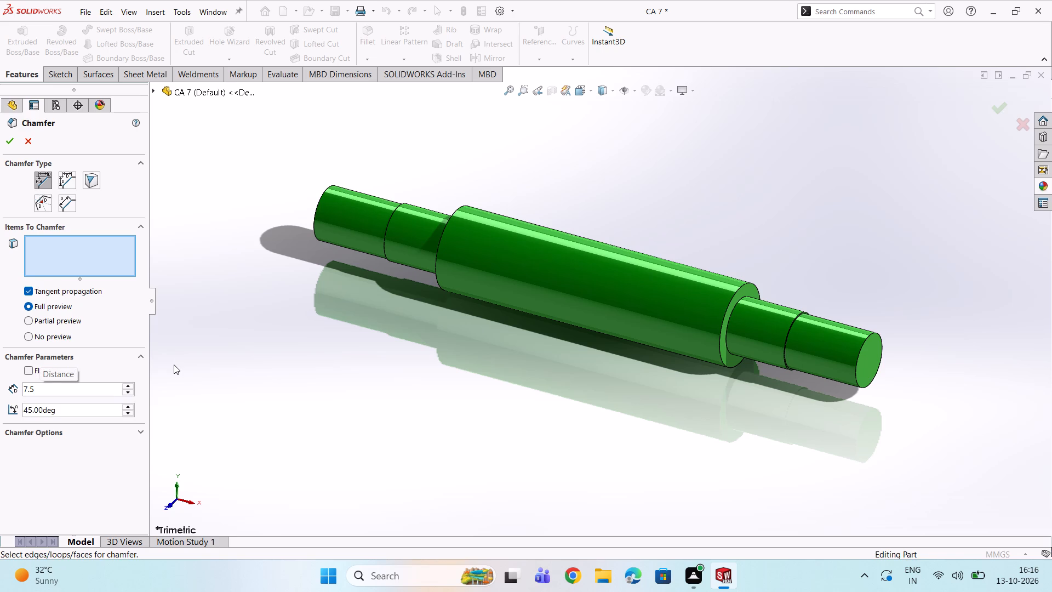
scroll(250, 223, down, 3)
scroll(399, 239, down, 3)
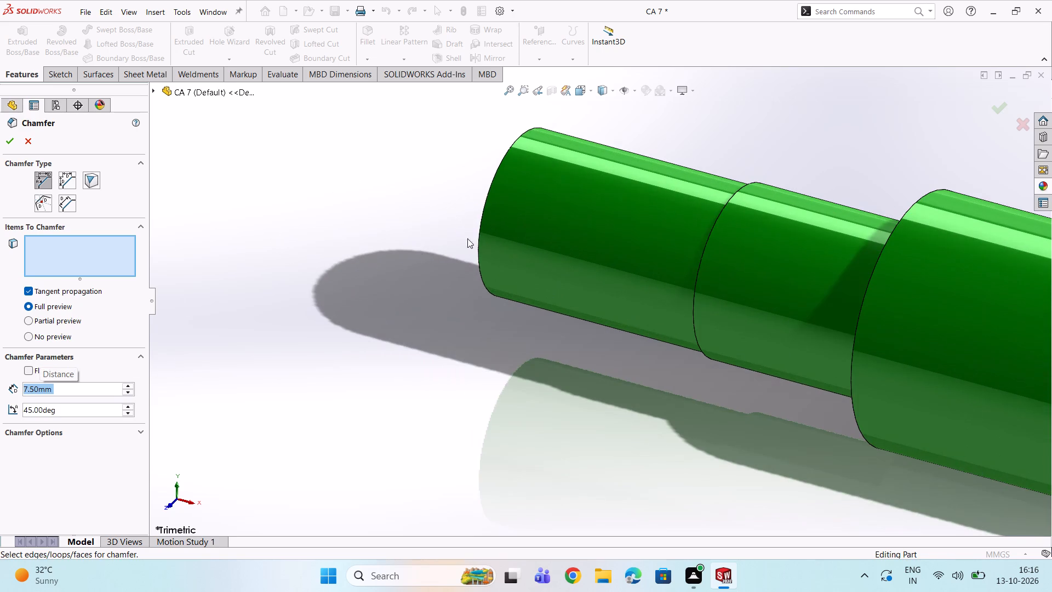
middle_drag(467, 238, 487, 240)
scroll(481, 238, down, 1)
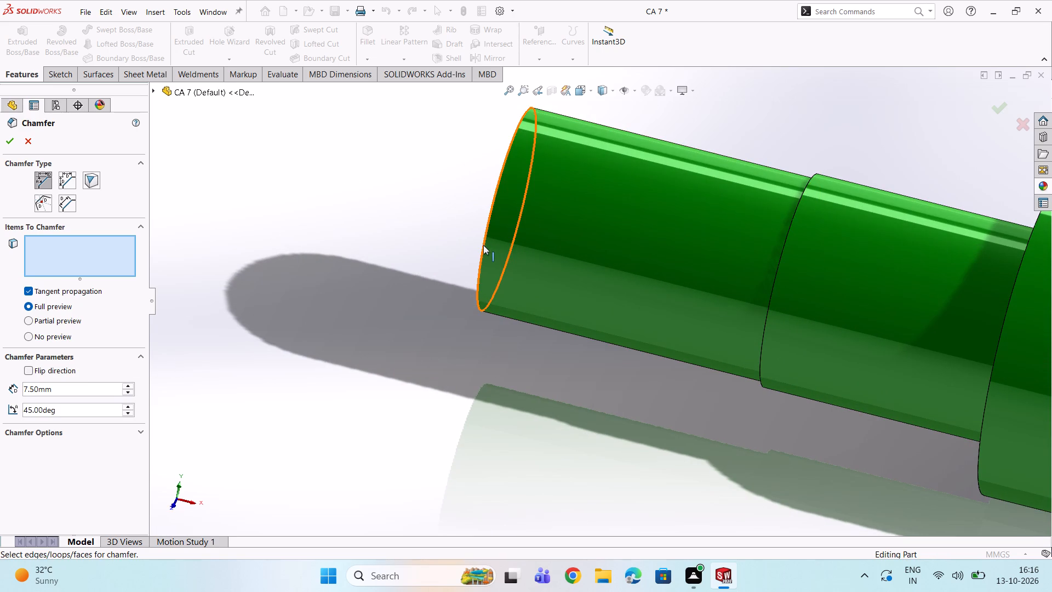
click(483, 245)
scroll(507, 244, up, 13)
scroll(870, 359, down, 4)
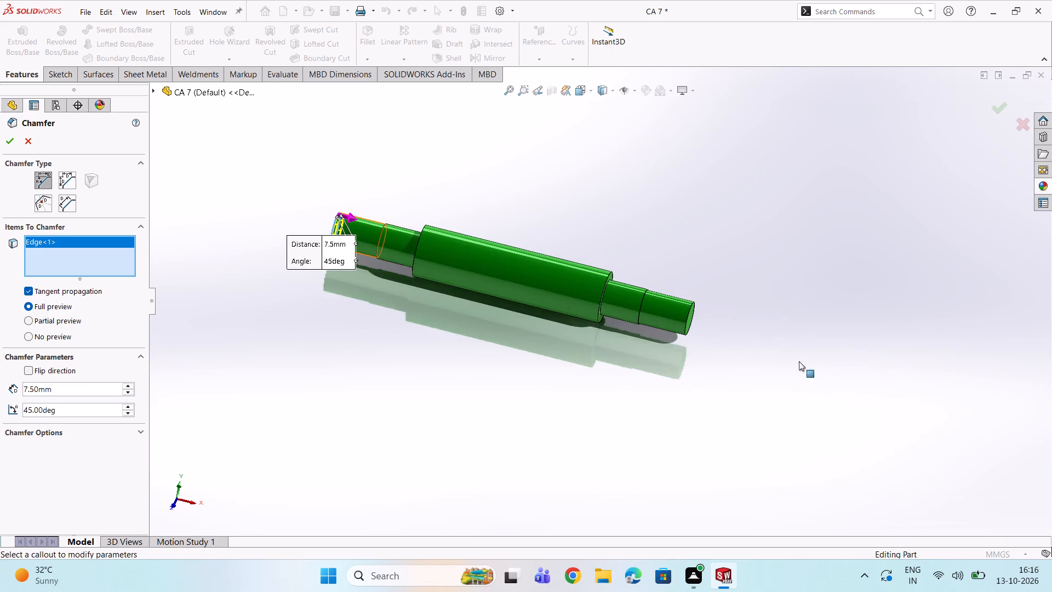
scroll(799, 361, down, 6)
click(608, 298)
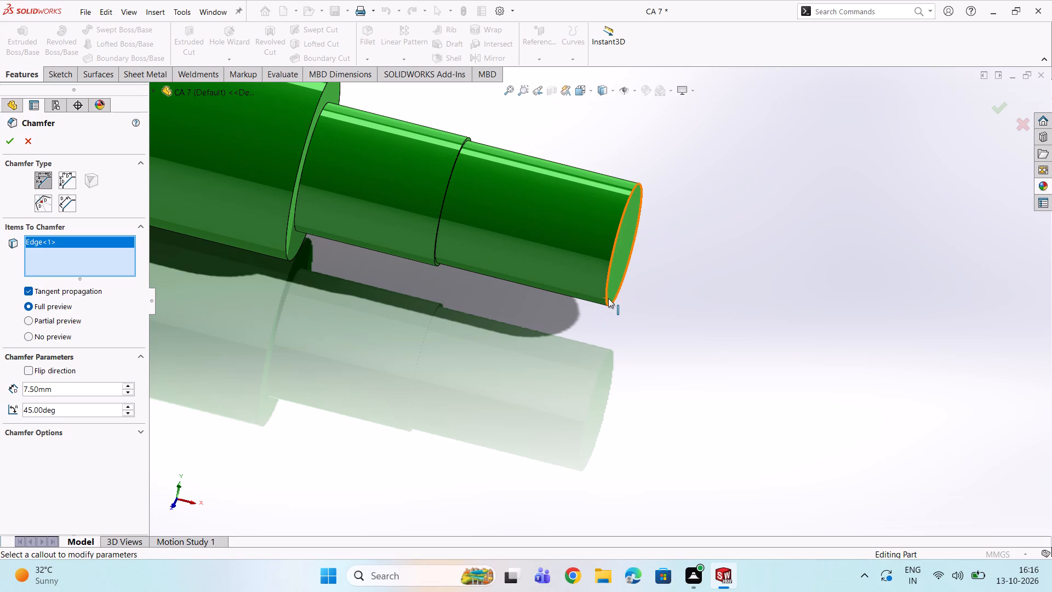
scroll(602, 295, up, 3)
scroll(477, 264, up, 2)
scroll(422, 305, up, 3)
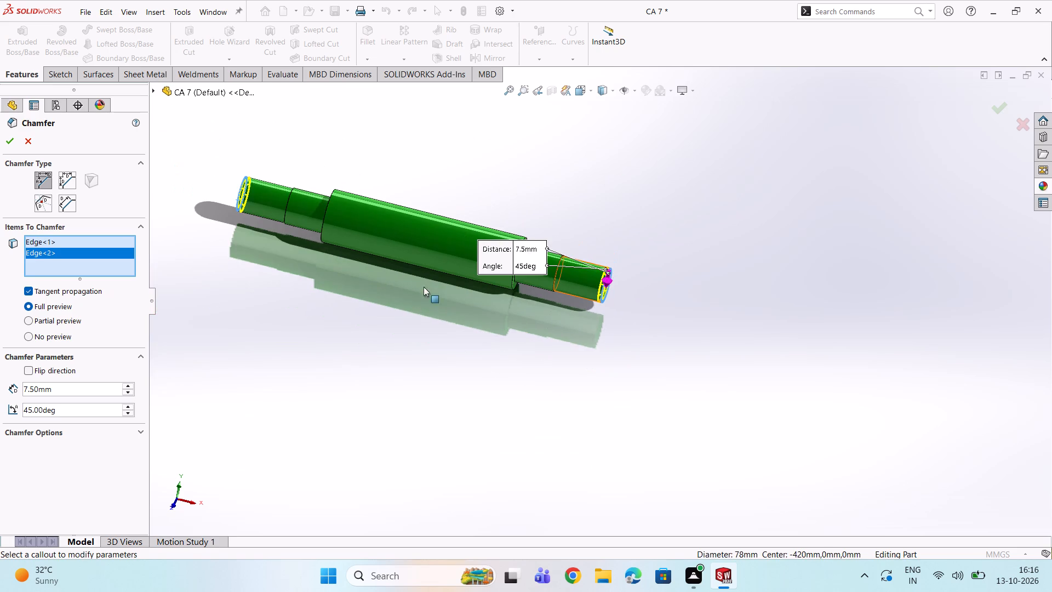
scroll(424, 287, up, 1)
scroll(413, 264, down, 2)
middle_drag(373, 264, 396, 328)
scroll(375, 266, down, 1)
scroll(395, 331, down, 6)
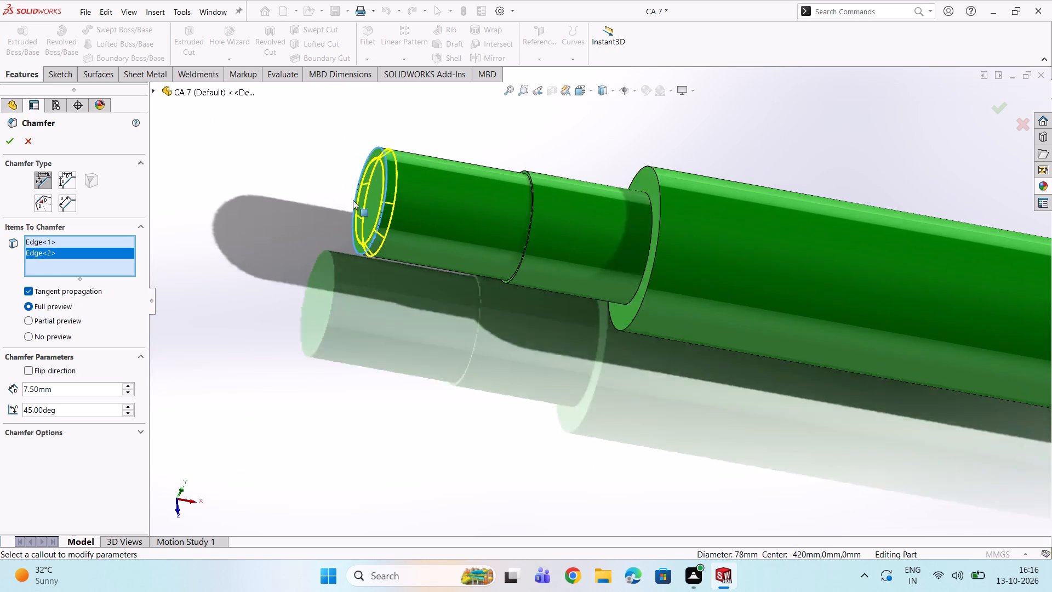
scroll(353, 200, down, 2)
click(10, 143)
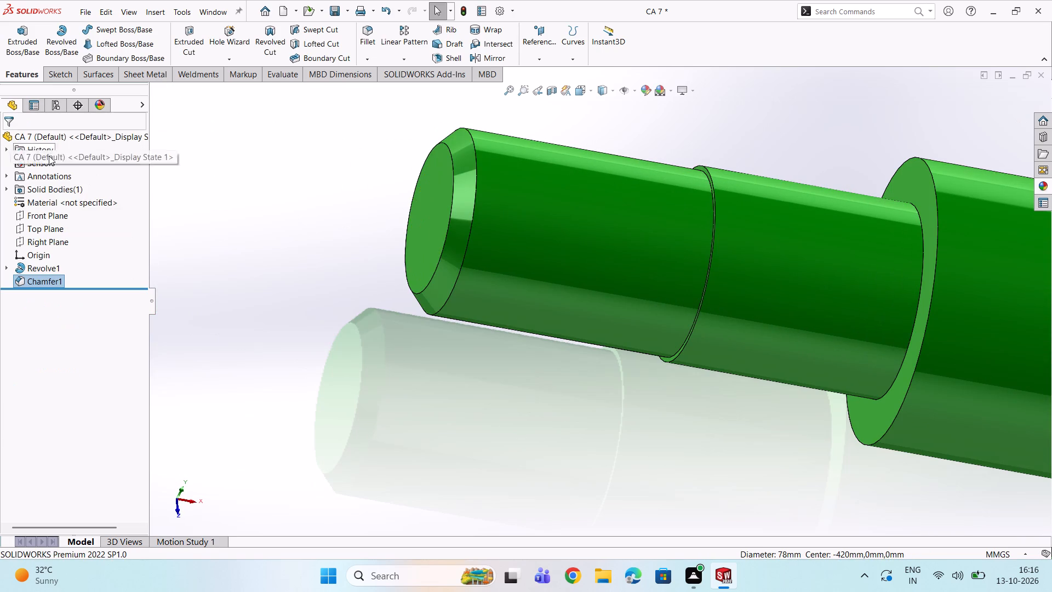
Examine the chamfered ends and the stepped sections of the shaft from several angles.
scroll(398, 247, up, 2)
scroll(632, 292, up, 10)
scroll(877, 299, down, 7)
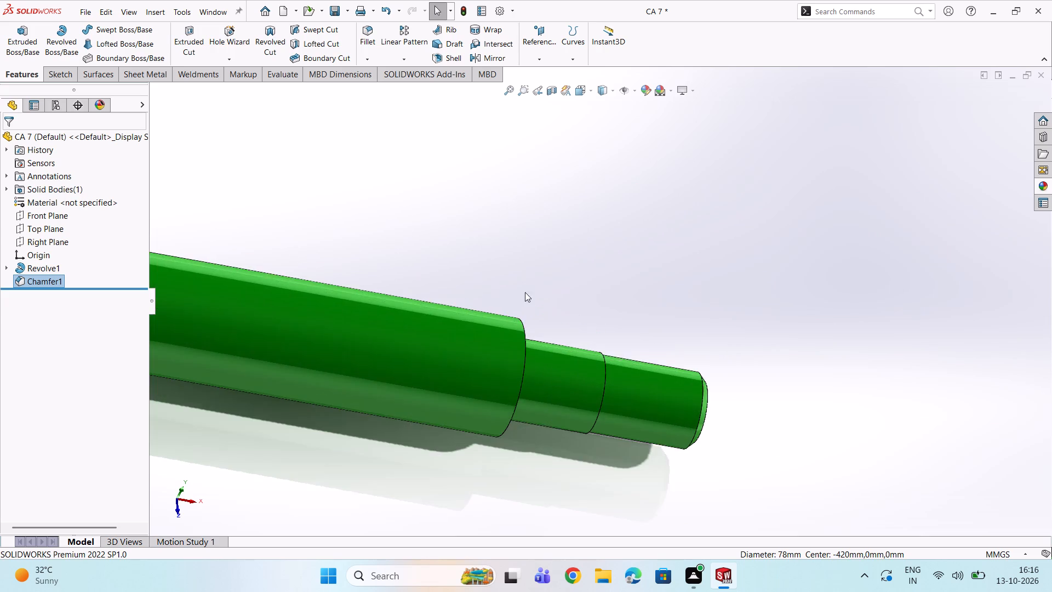
scroll(425, 292, up, 5)
scroll(418, 292, down, 7)
middle_drag(391, 272, 432, 295)
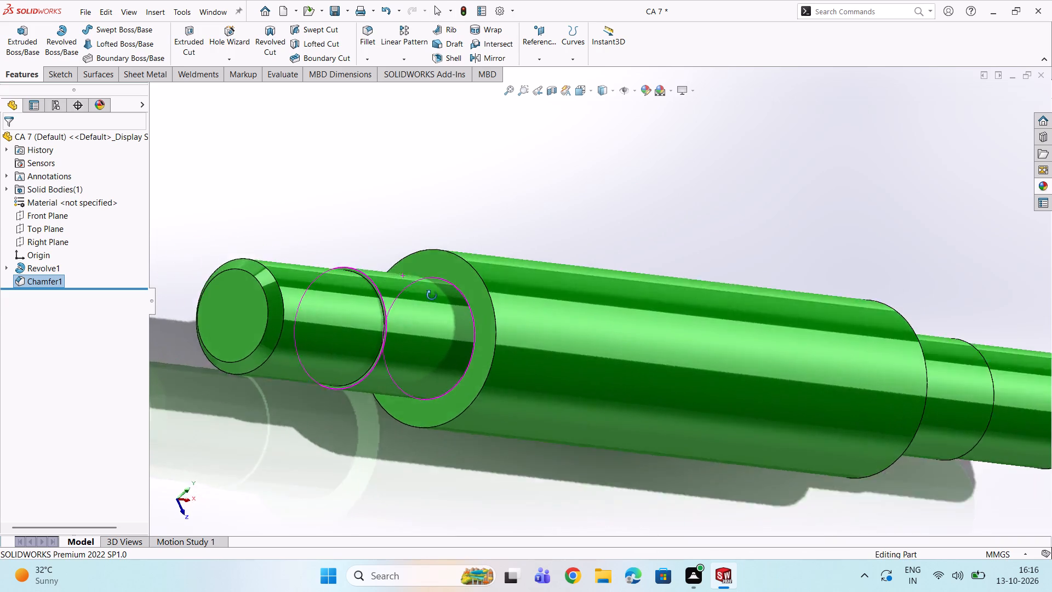
middle_drag(432, 295, 426, 324)
scroll(431, 309, down, 8)
scroll(356, 293, up, 6)
scroll(415, 253, up, 4)
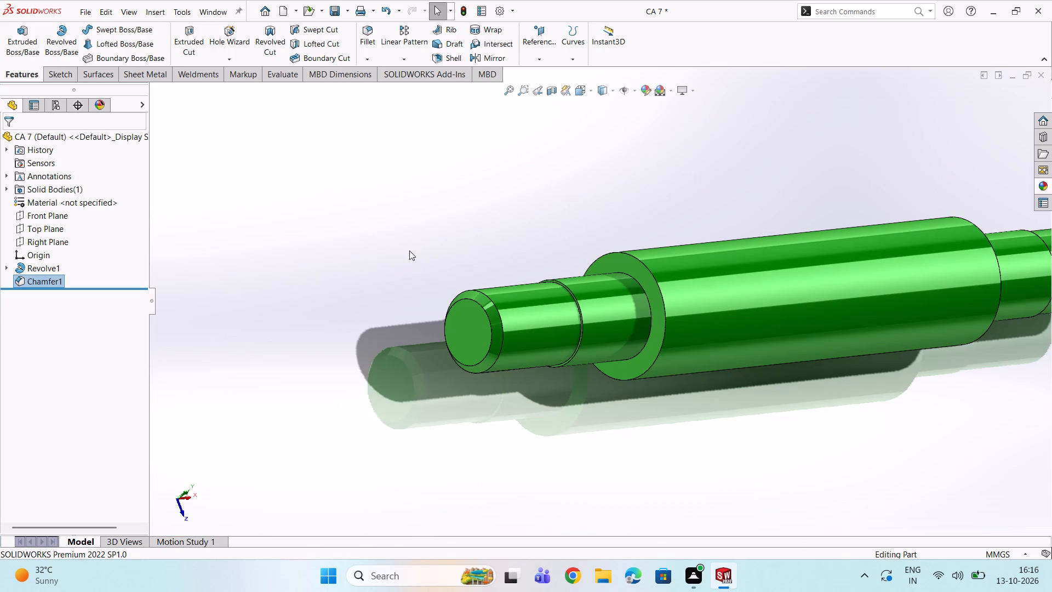
Save the chamfered part and close its document.
double_click(336, 9)
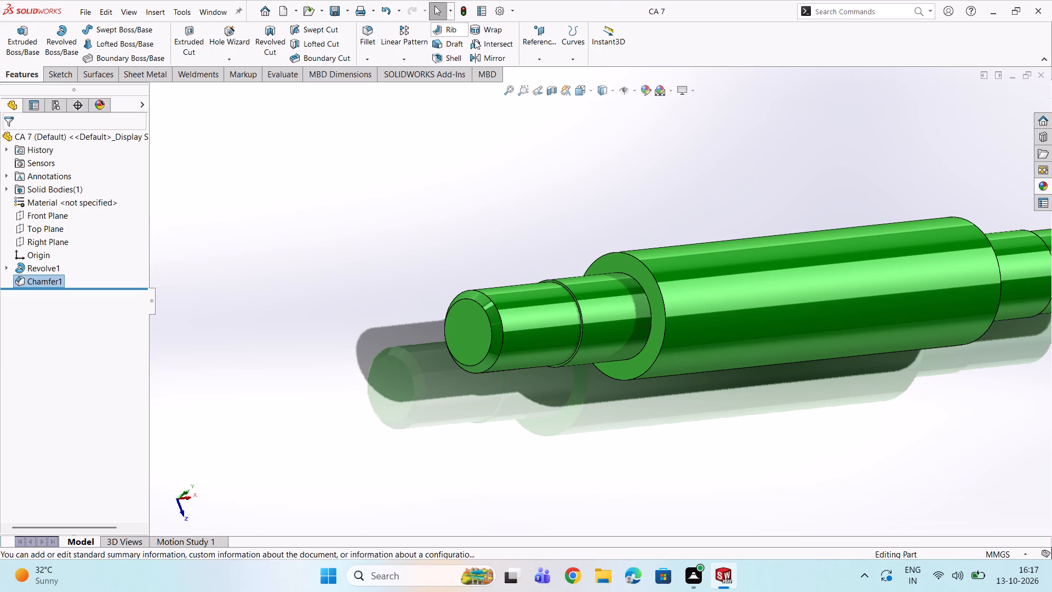
double_click(1041, 78)
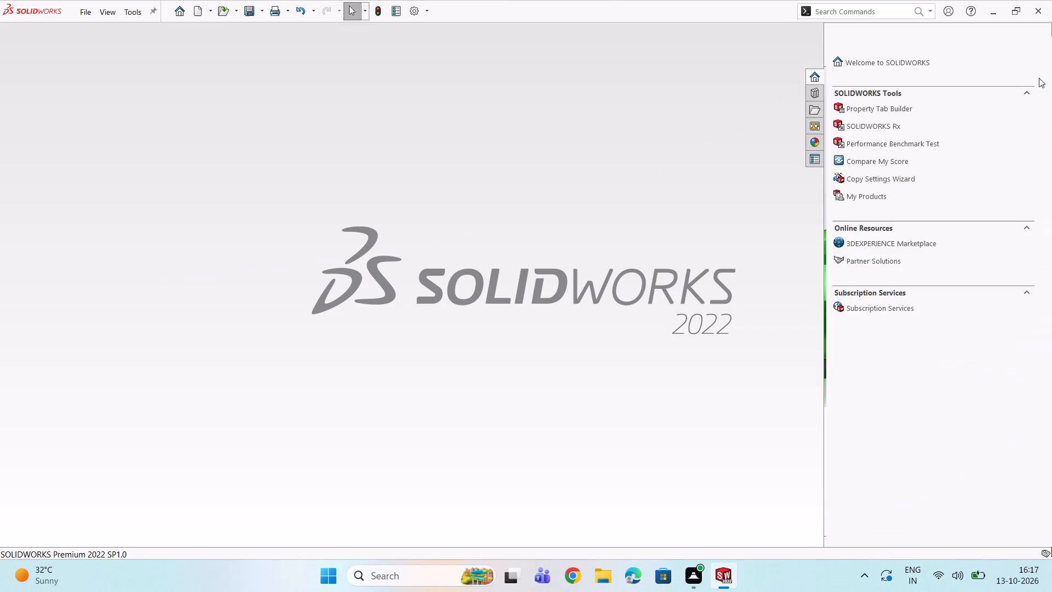
Create a new, empty assembly document without inserting a starting component.
click(195, 9)
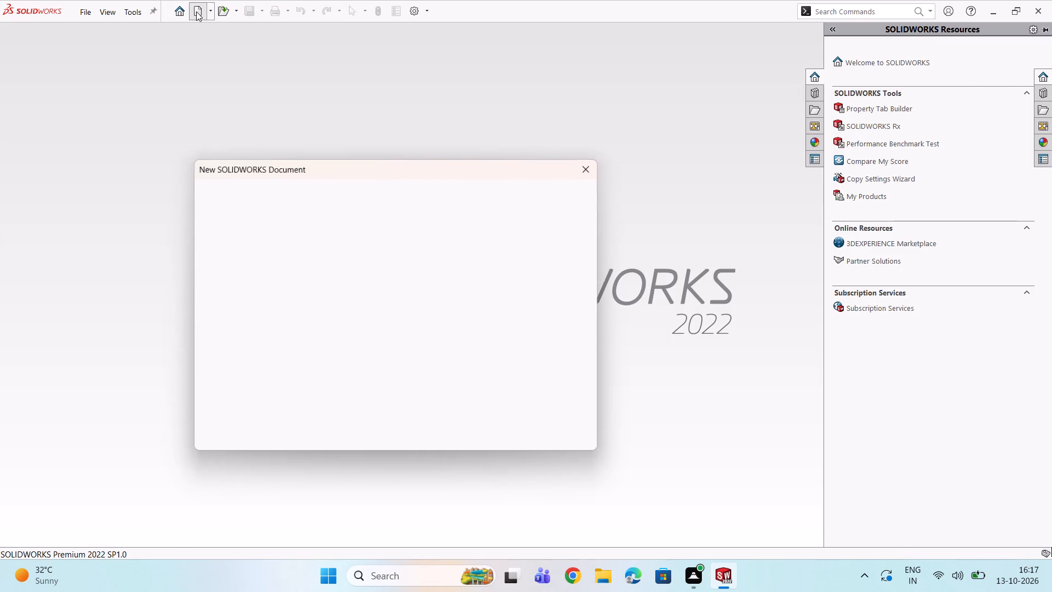
click(386, 261)
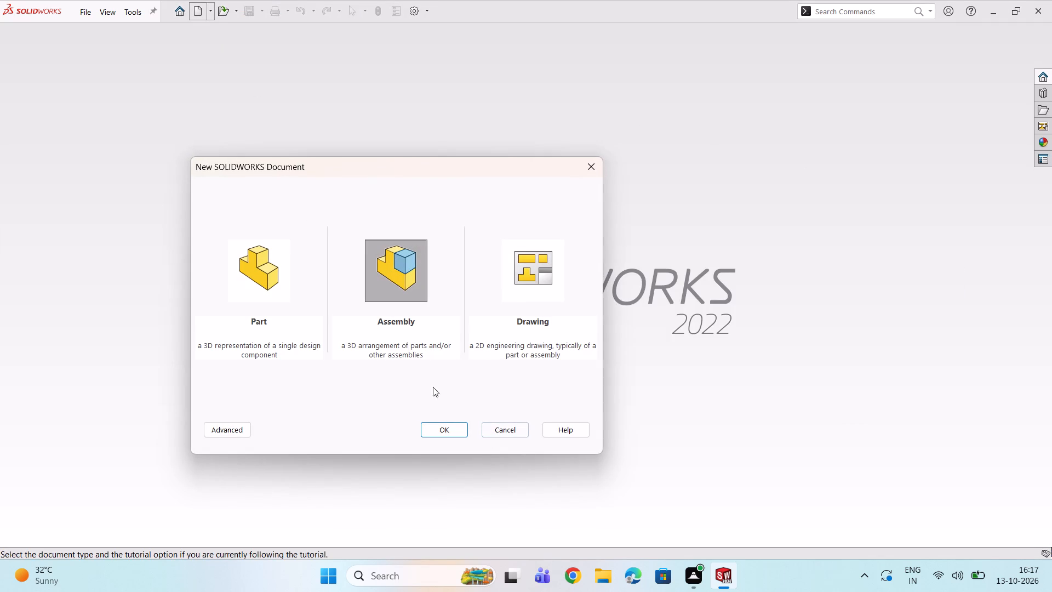
click(441, 428)
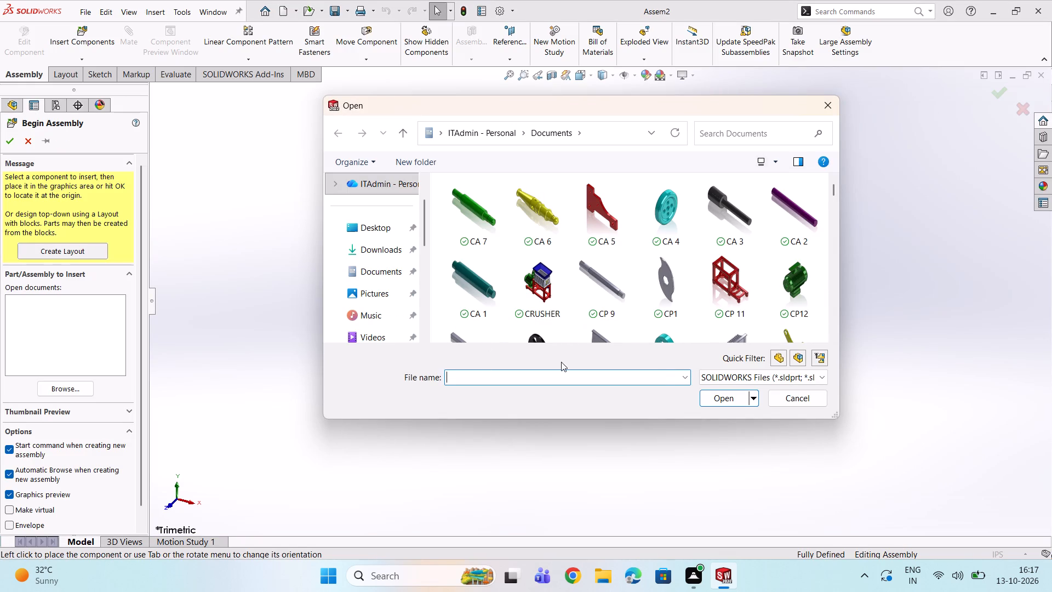
click(822, 103)
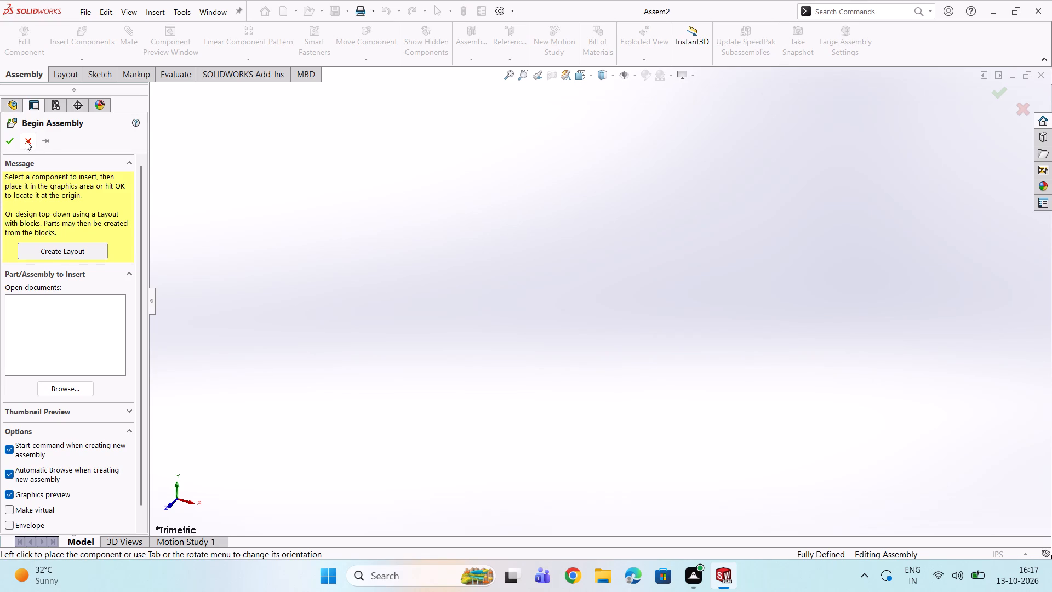
click(26, 139)
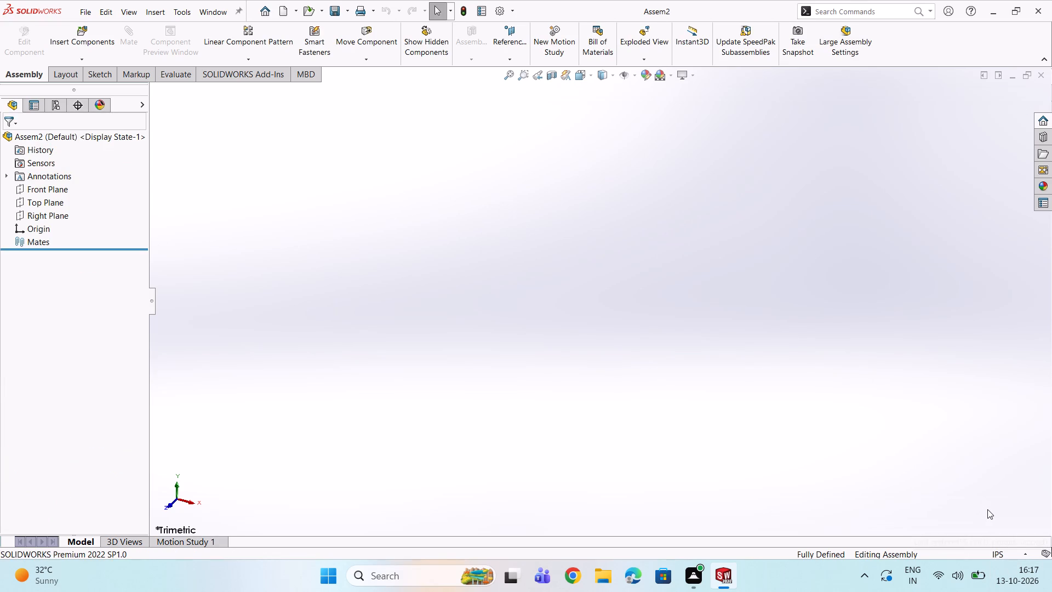
Set the assembly's unit system to MMGS (millimeter, gram, second).
click(999, 556)
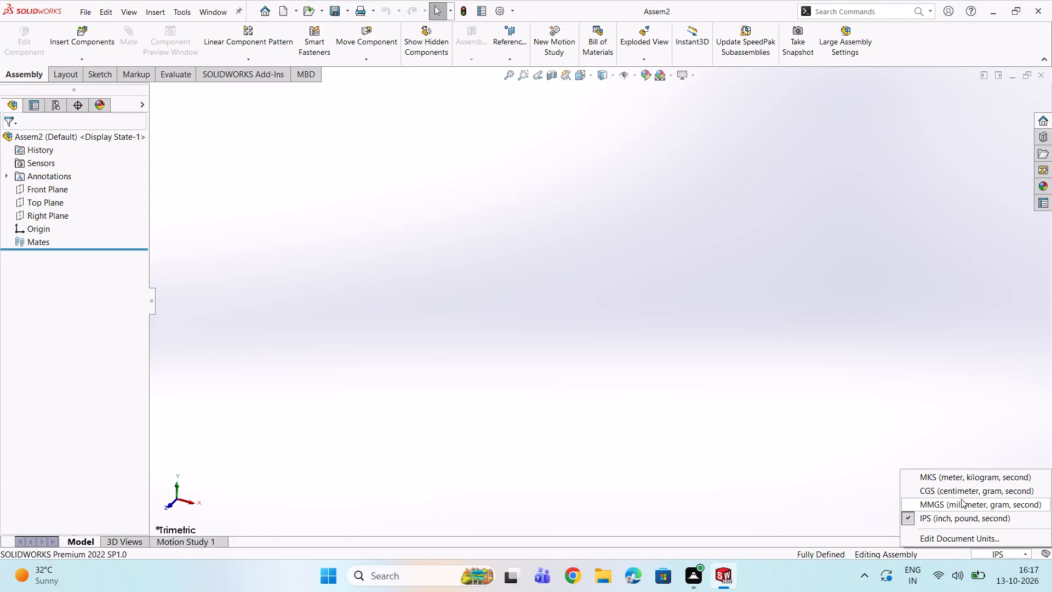
click(961, 504)
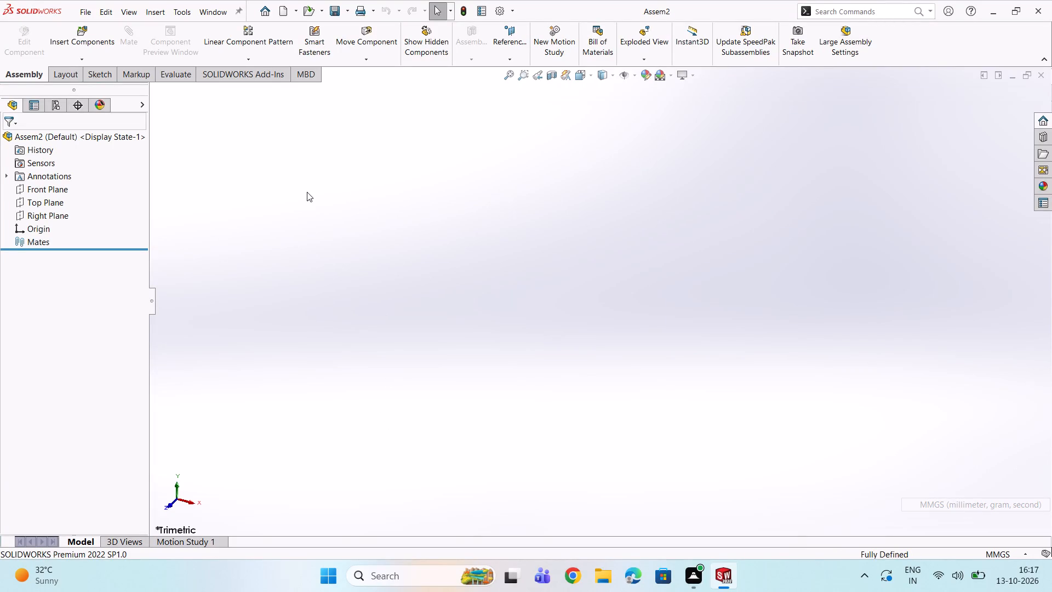
Insert the red bracket CA 5 from the Documents folder and place it as the first component.
click(78, 37)
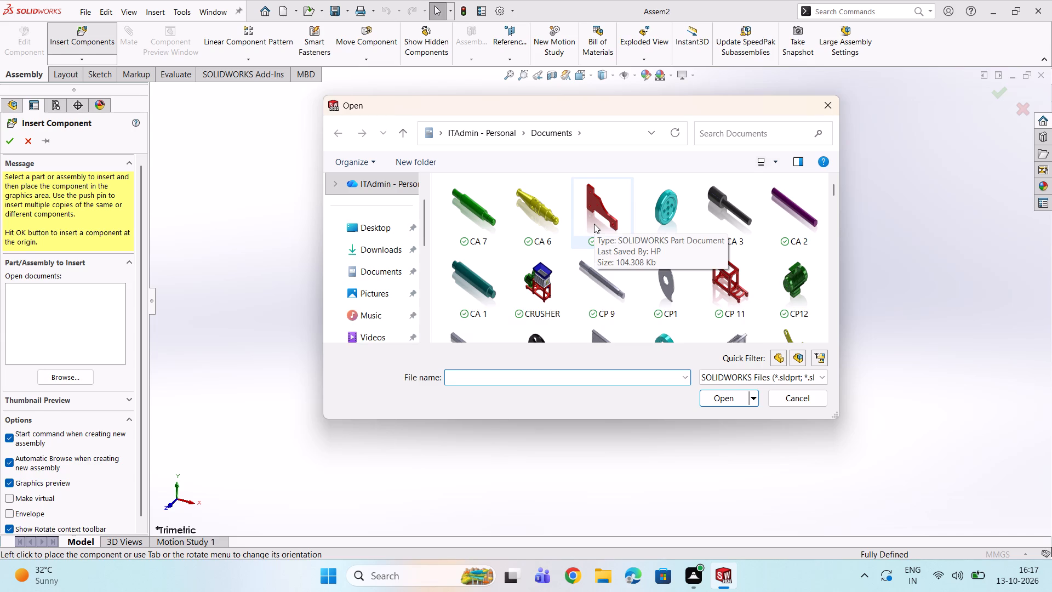
click(594, 224)
click(721, 402)
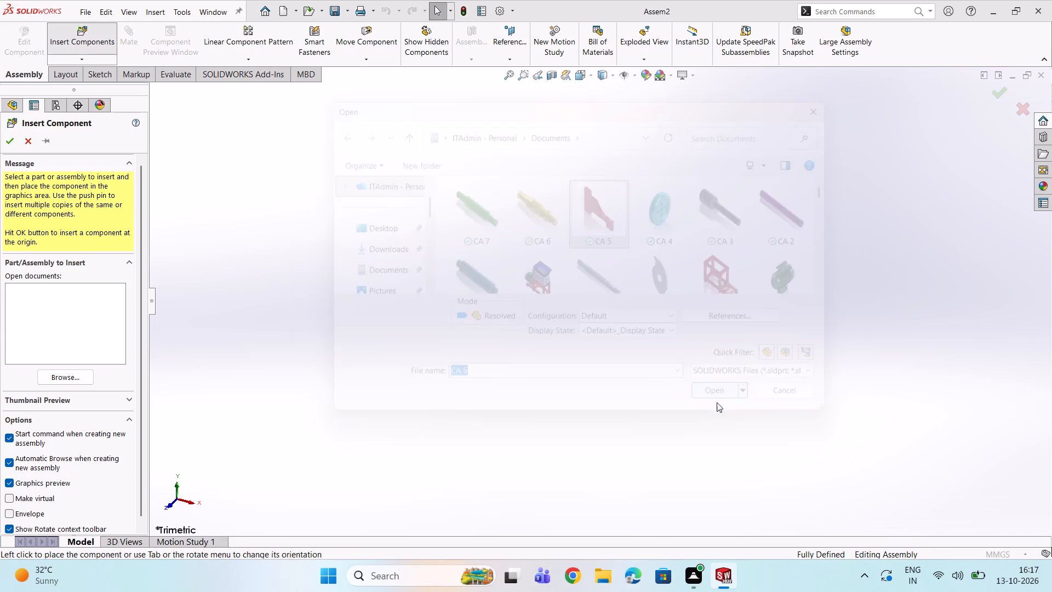
scroll(535, 345, up, 2)
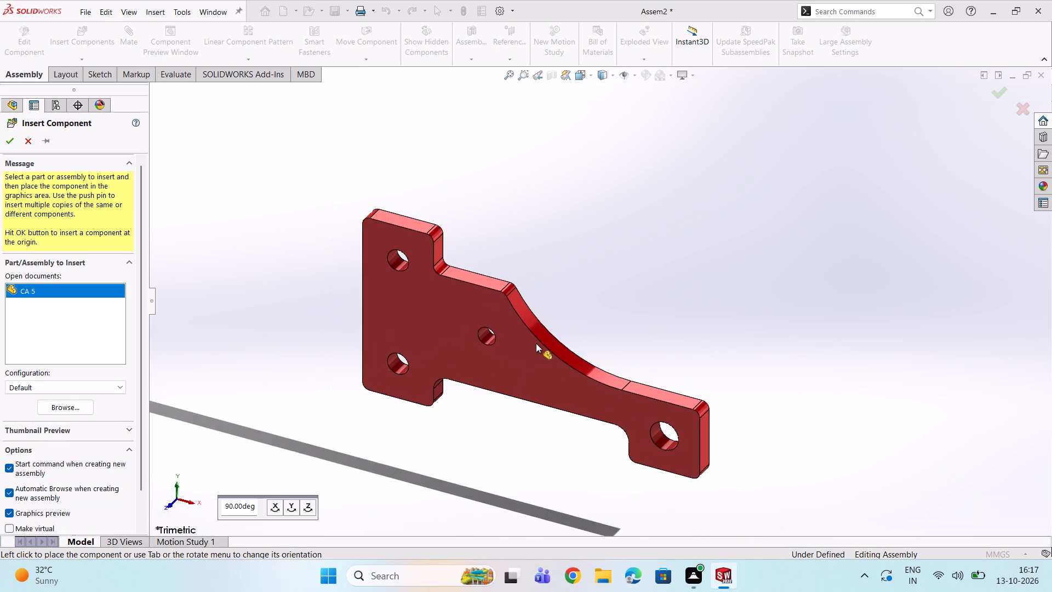
scroll(556, 338, up, 1)
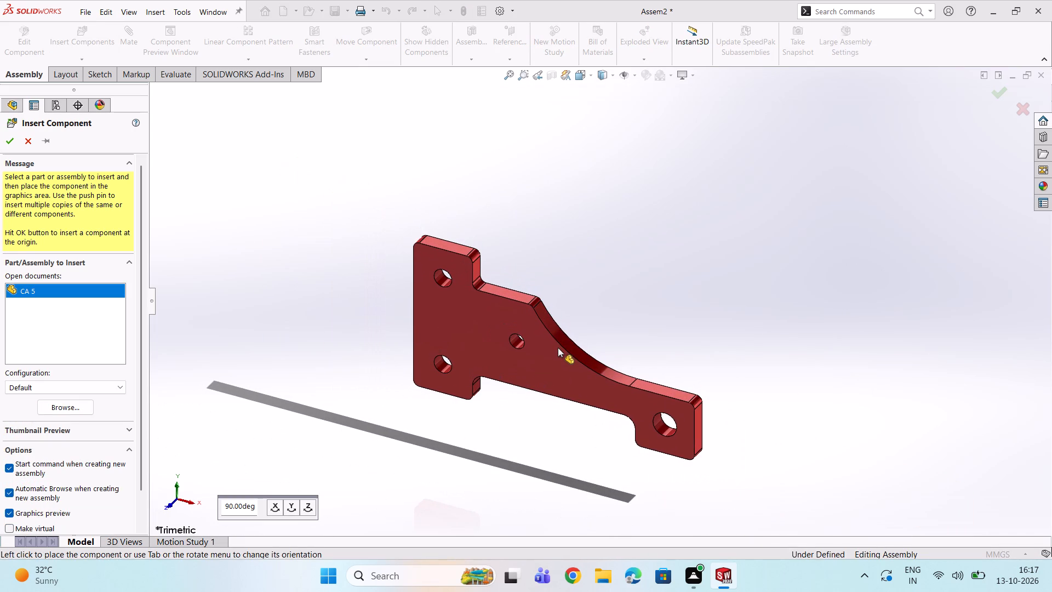
click(559, 350)
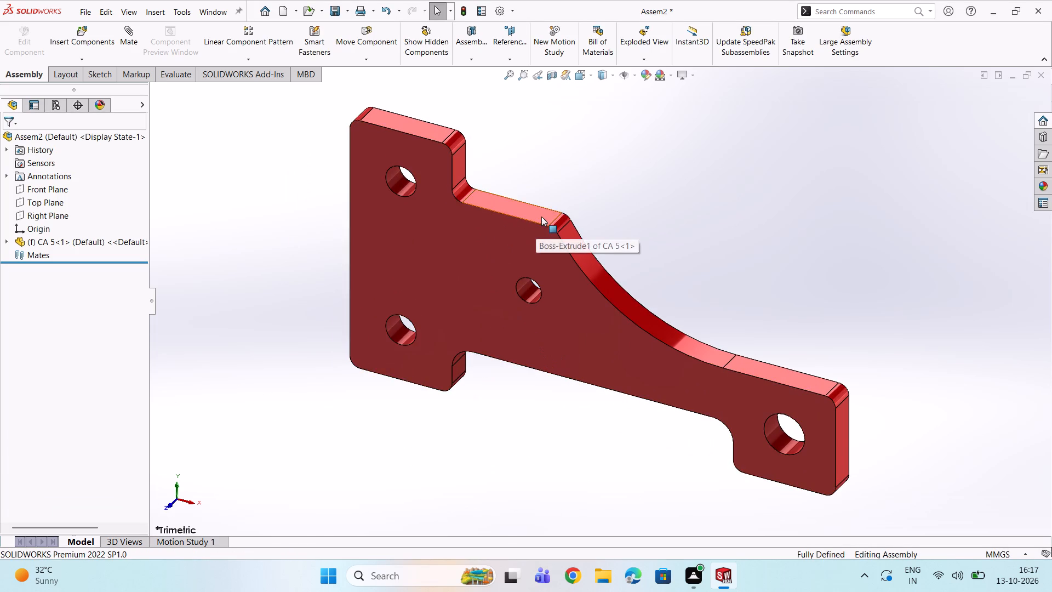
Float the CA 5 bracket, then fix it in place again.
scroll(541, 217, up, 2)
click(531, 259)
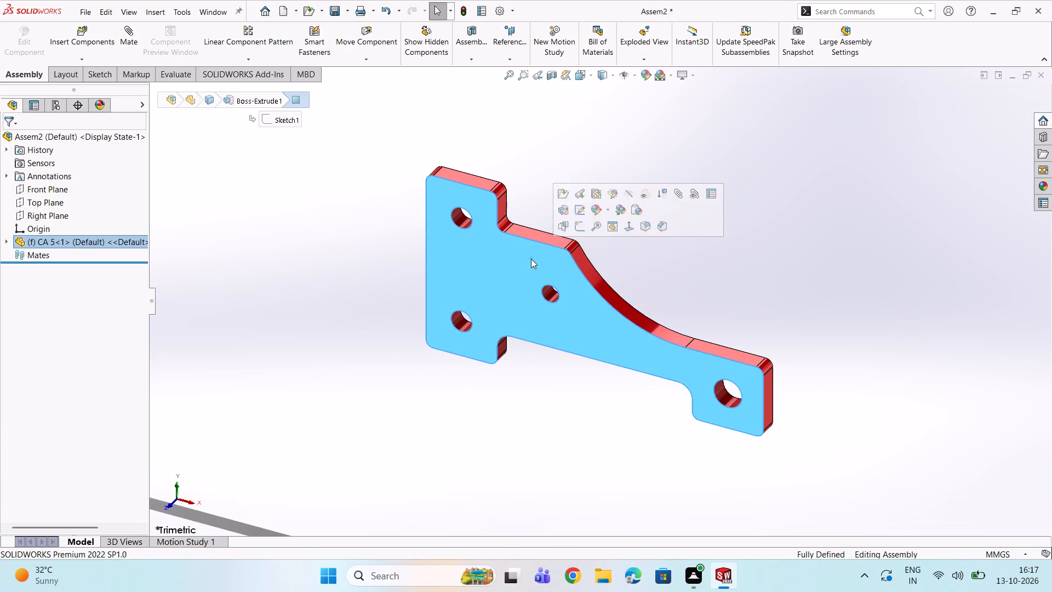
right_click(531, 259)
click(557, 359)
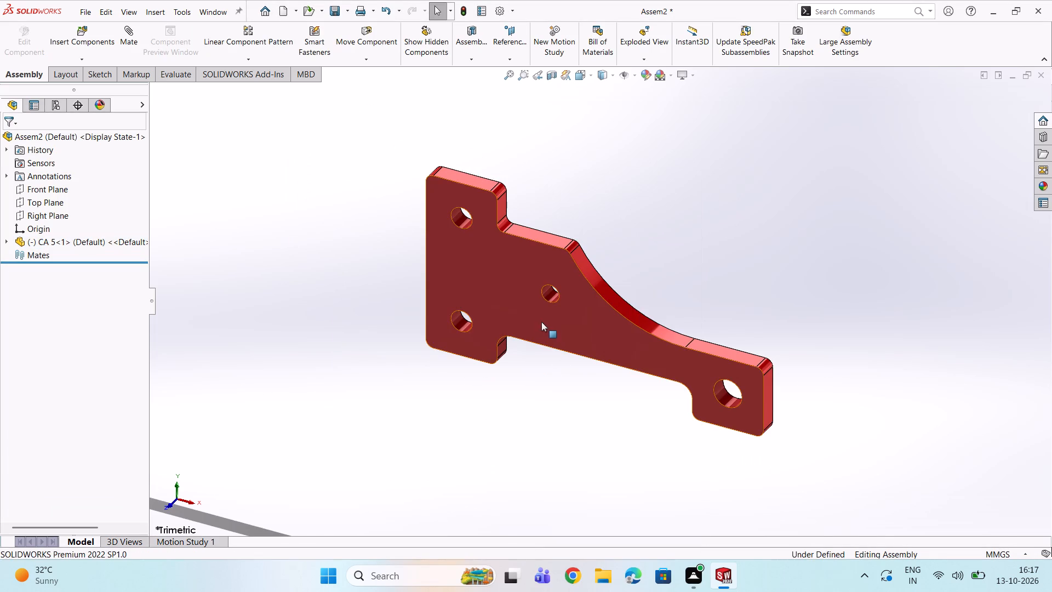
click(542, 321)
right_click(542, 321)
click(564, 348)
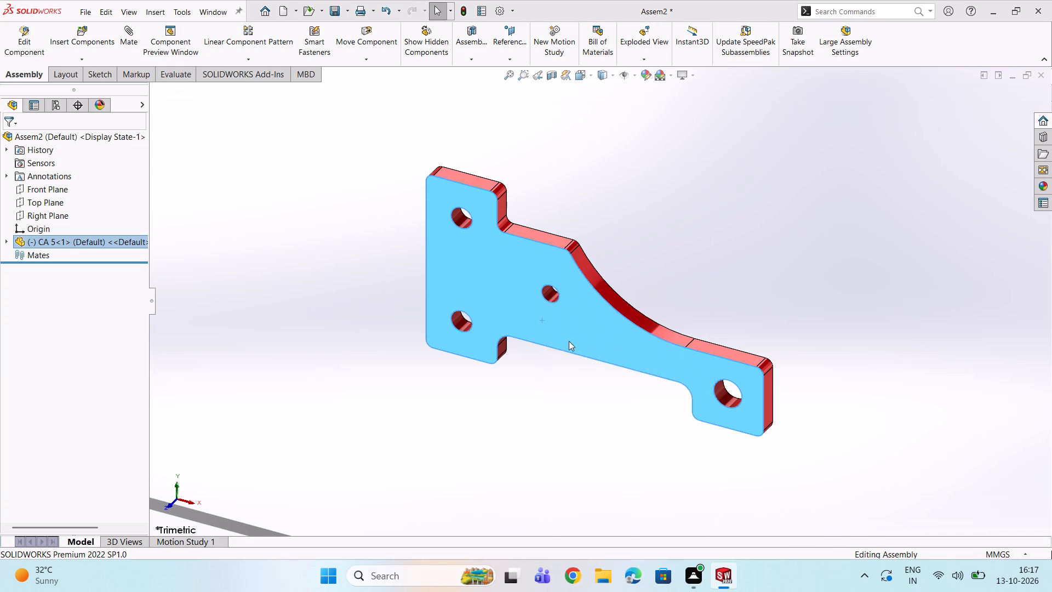
Apply the Plain White scene to the assembly.
double_click(662, 74)
click(661, 74)
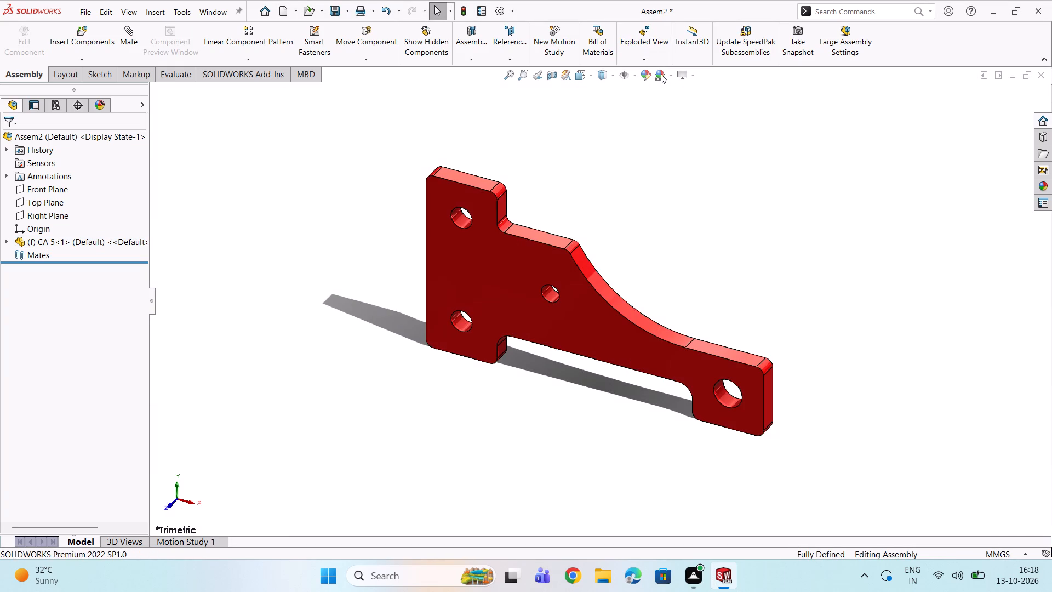
click(670, 74)
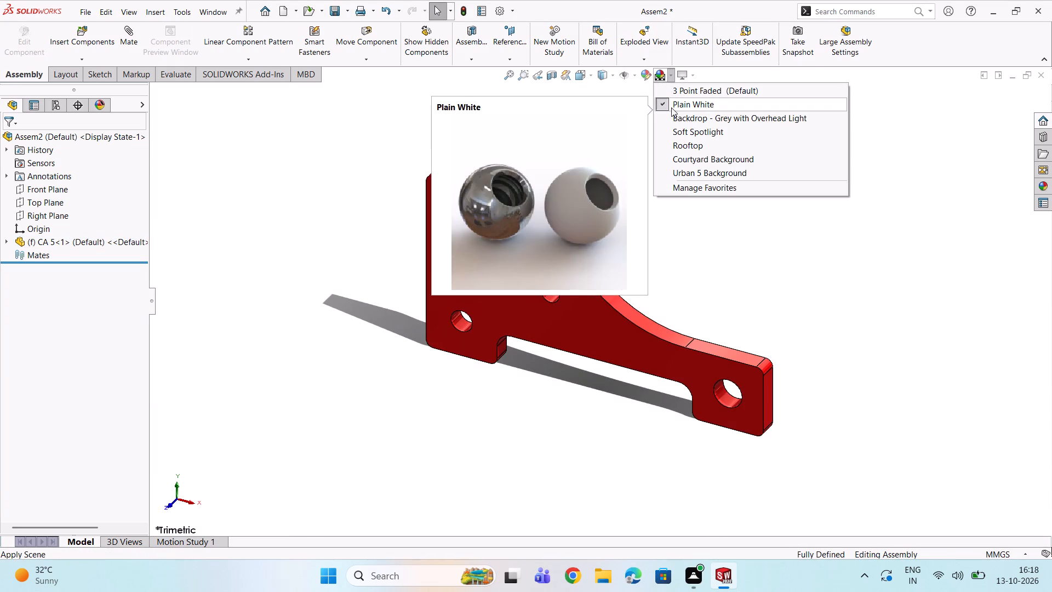
click(677, 106)
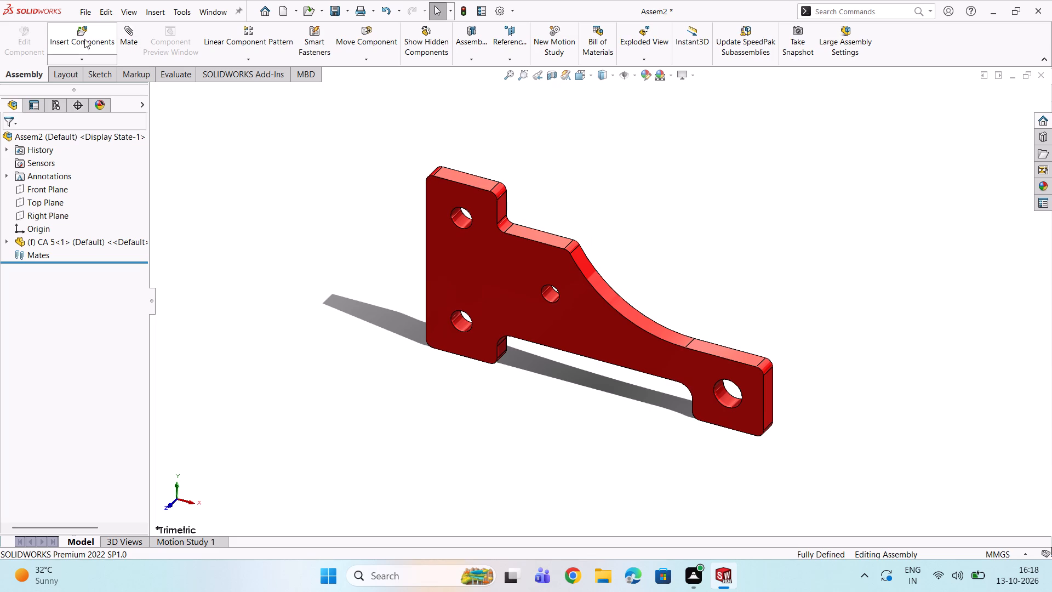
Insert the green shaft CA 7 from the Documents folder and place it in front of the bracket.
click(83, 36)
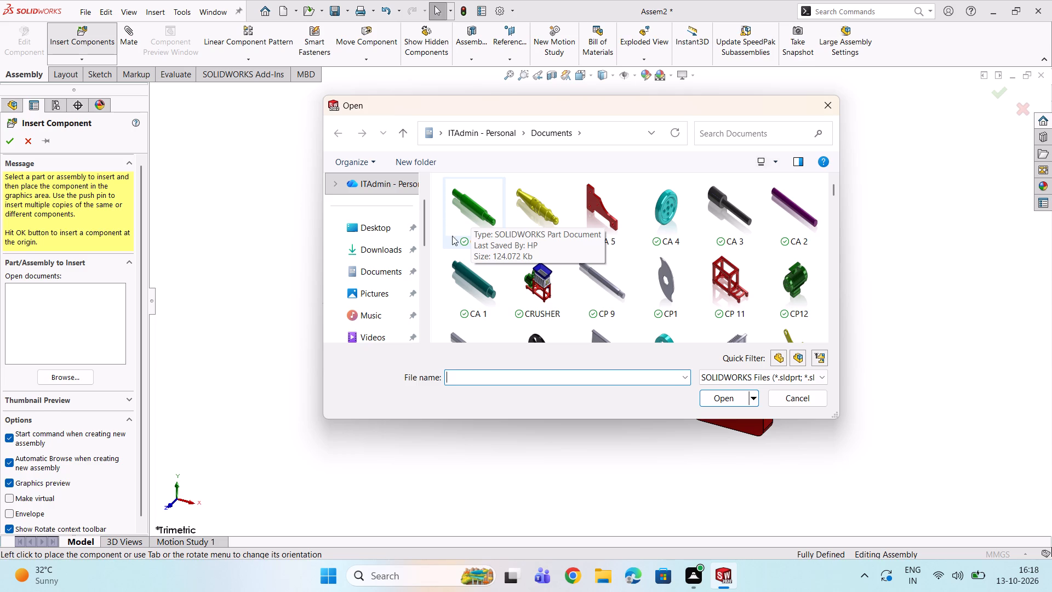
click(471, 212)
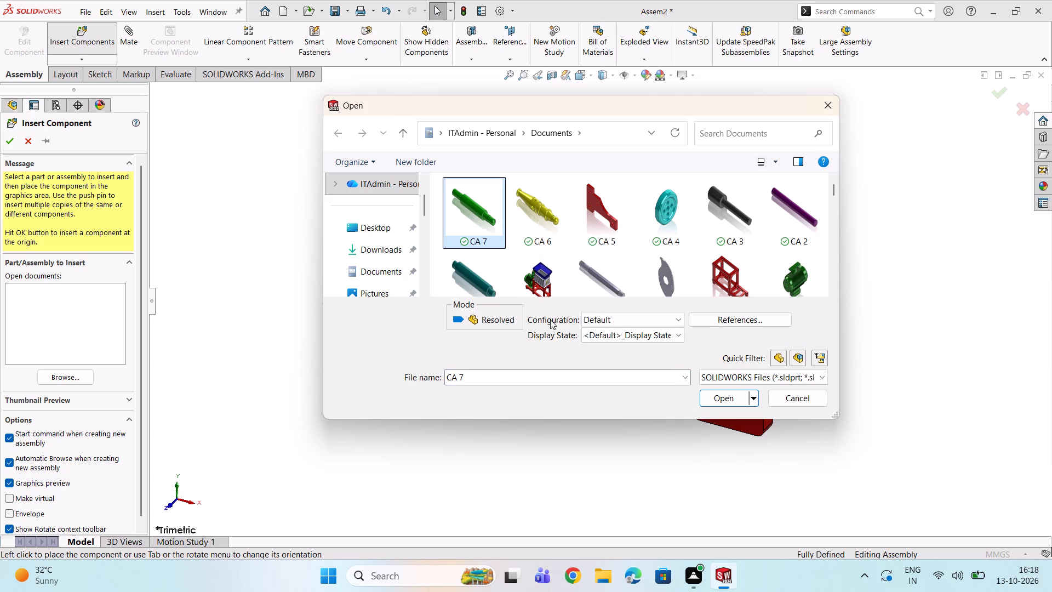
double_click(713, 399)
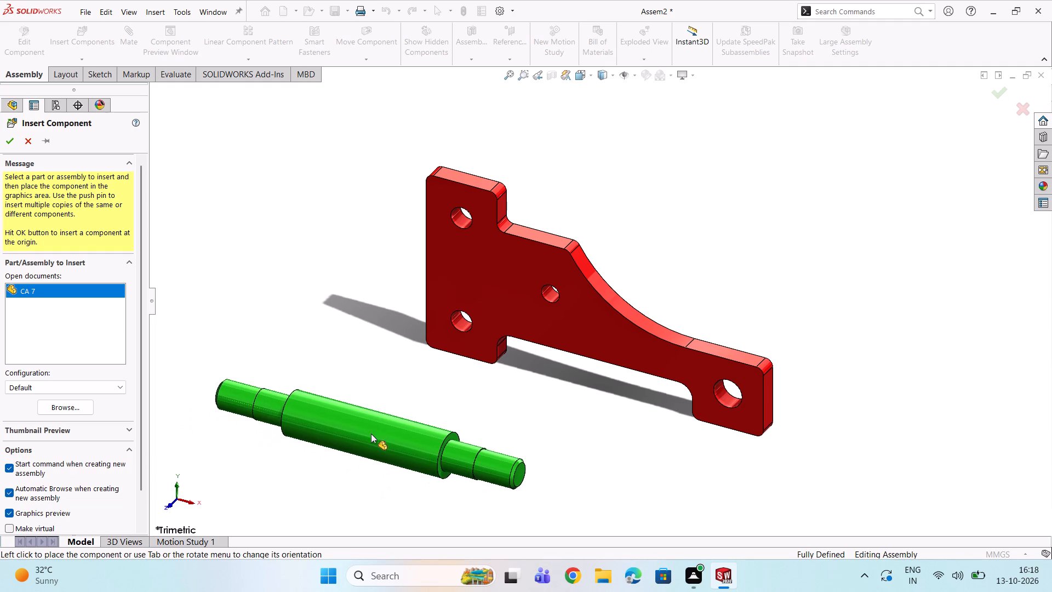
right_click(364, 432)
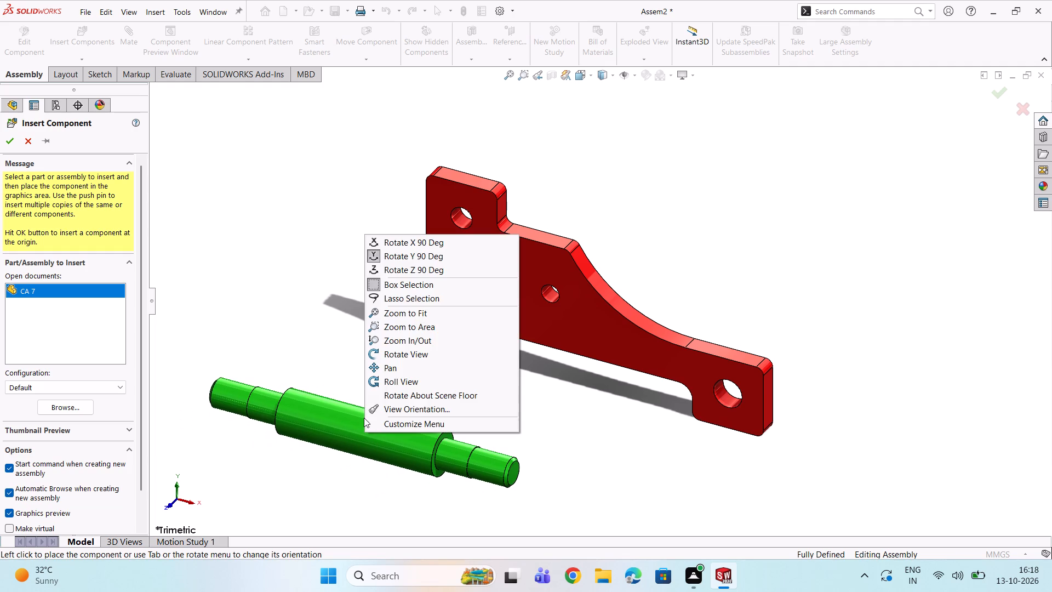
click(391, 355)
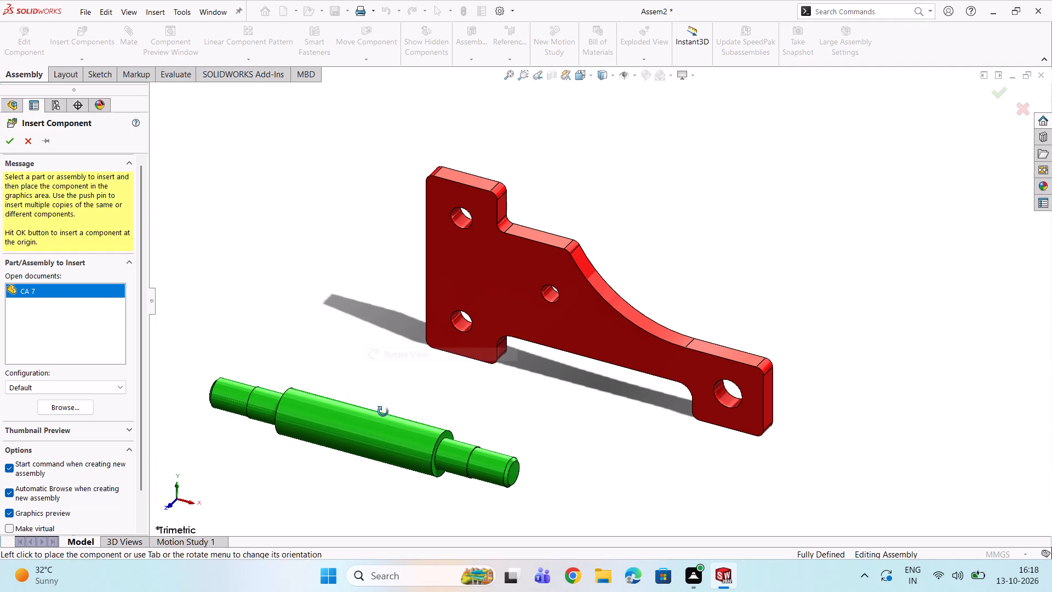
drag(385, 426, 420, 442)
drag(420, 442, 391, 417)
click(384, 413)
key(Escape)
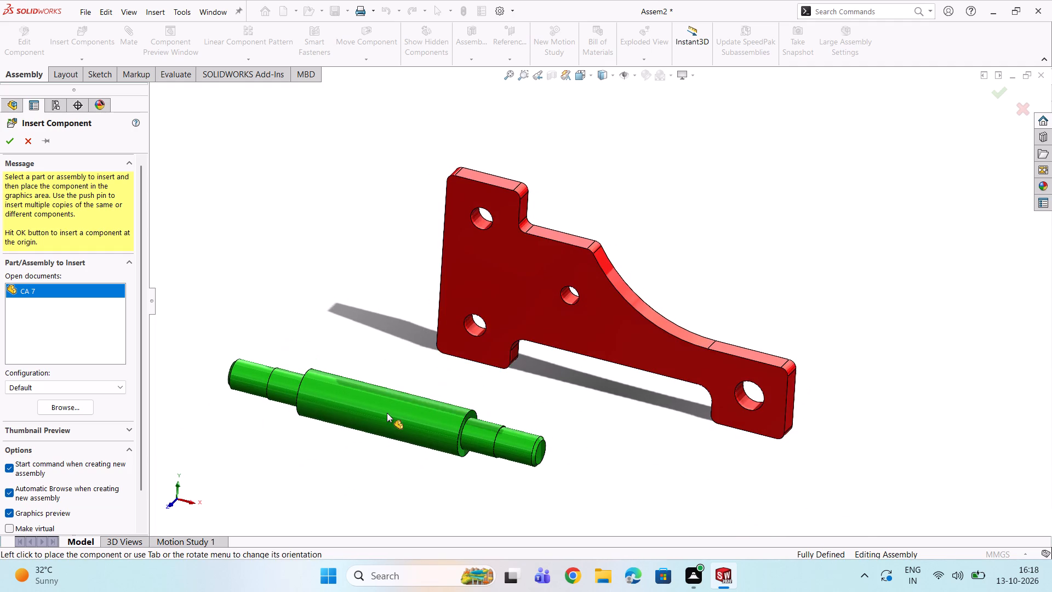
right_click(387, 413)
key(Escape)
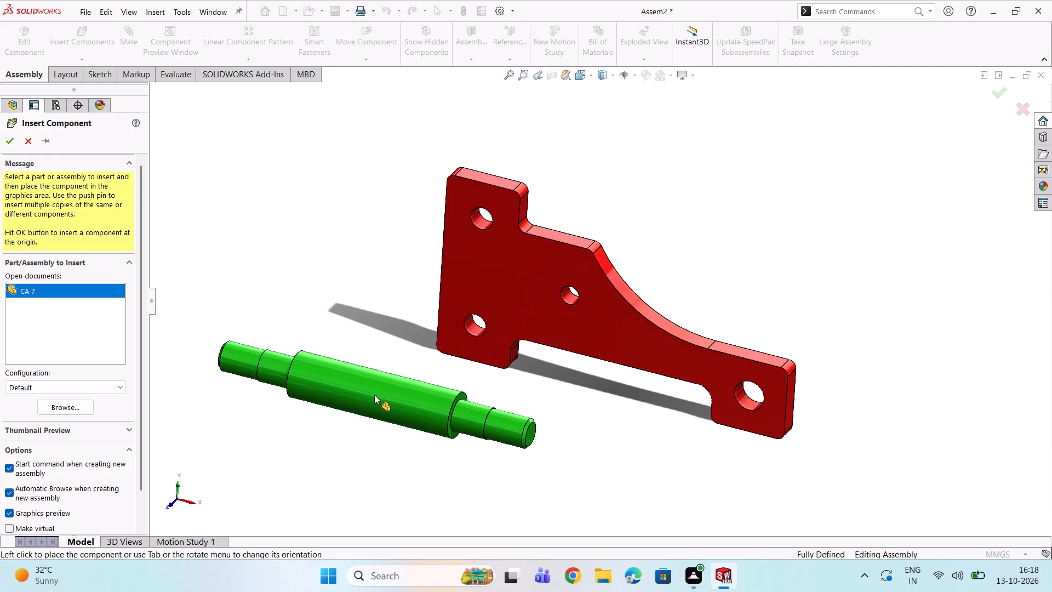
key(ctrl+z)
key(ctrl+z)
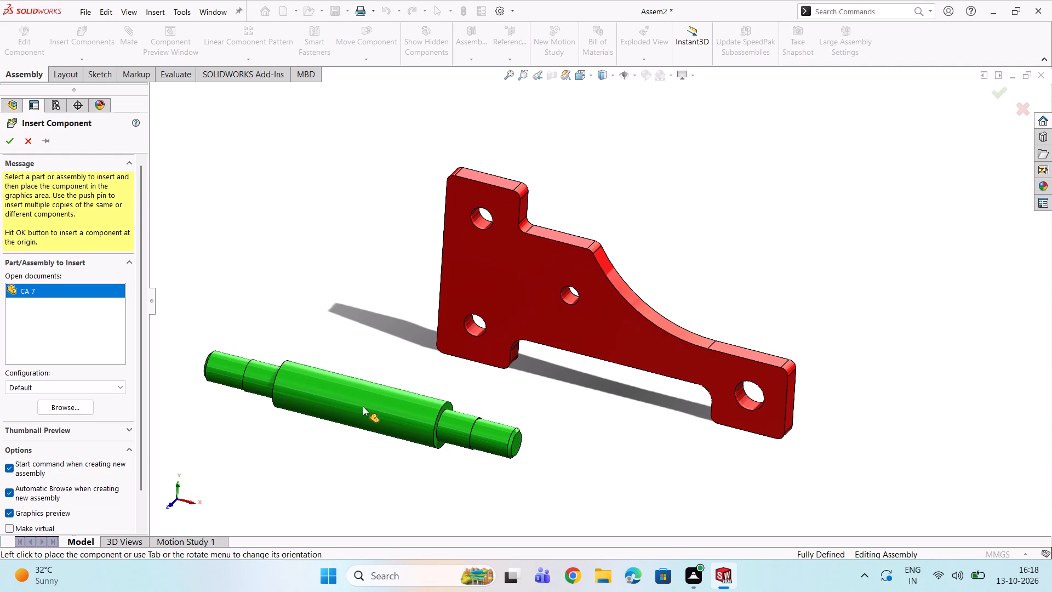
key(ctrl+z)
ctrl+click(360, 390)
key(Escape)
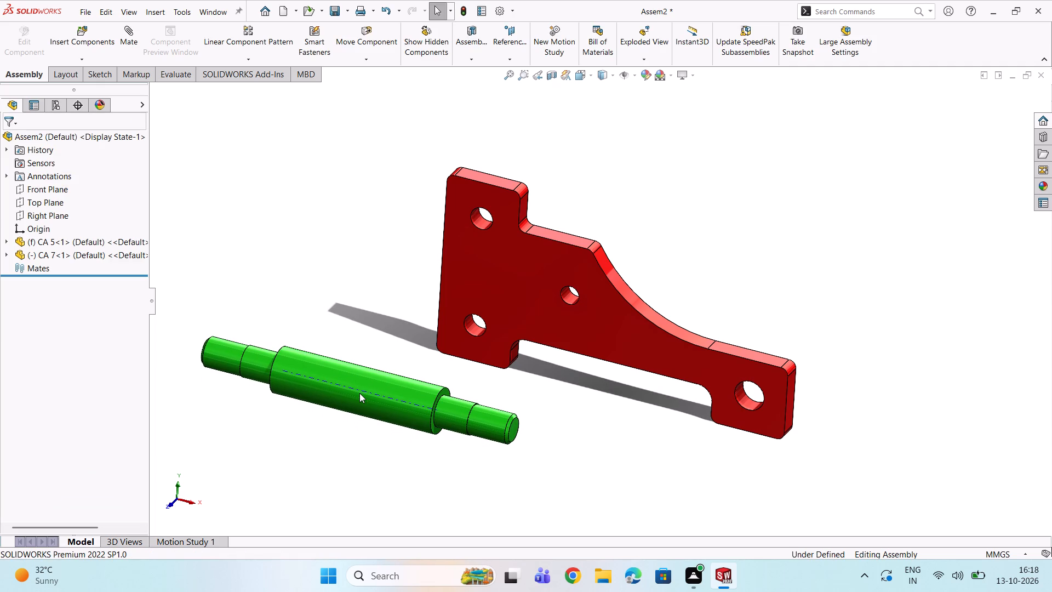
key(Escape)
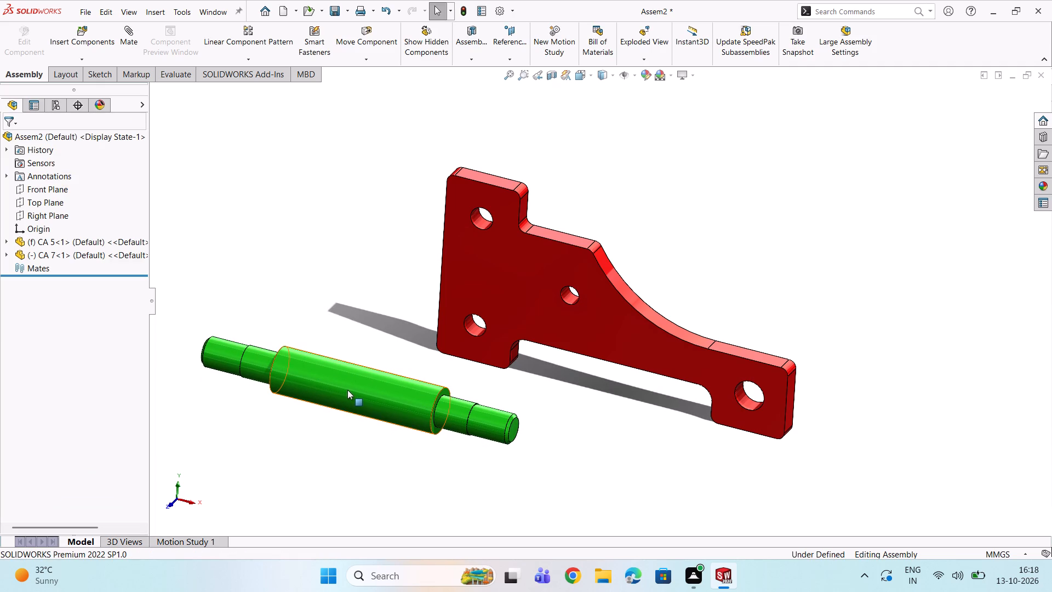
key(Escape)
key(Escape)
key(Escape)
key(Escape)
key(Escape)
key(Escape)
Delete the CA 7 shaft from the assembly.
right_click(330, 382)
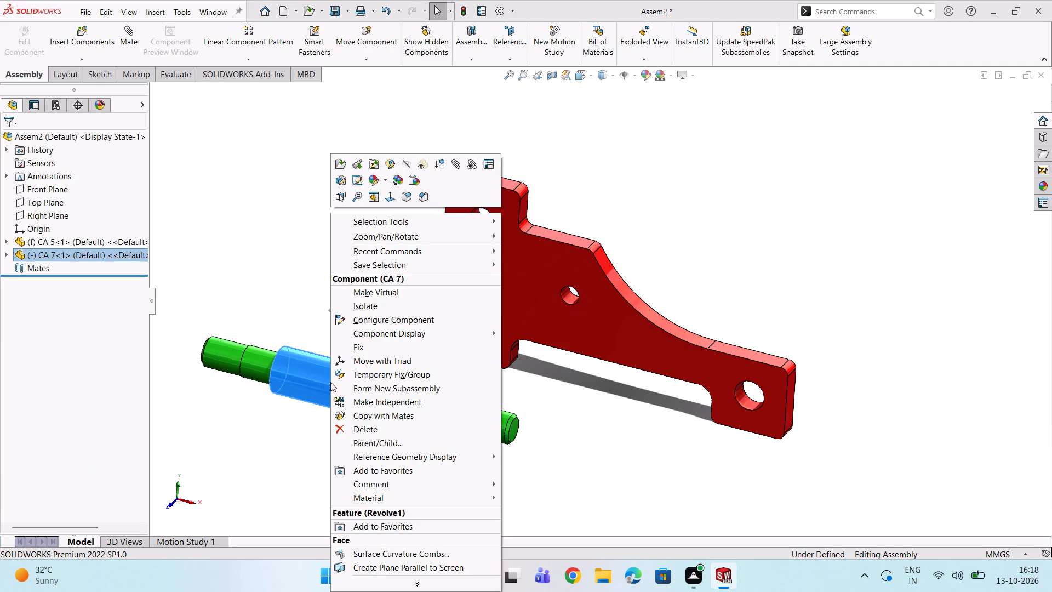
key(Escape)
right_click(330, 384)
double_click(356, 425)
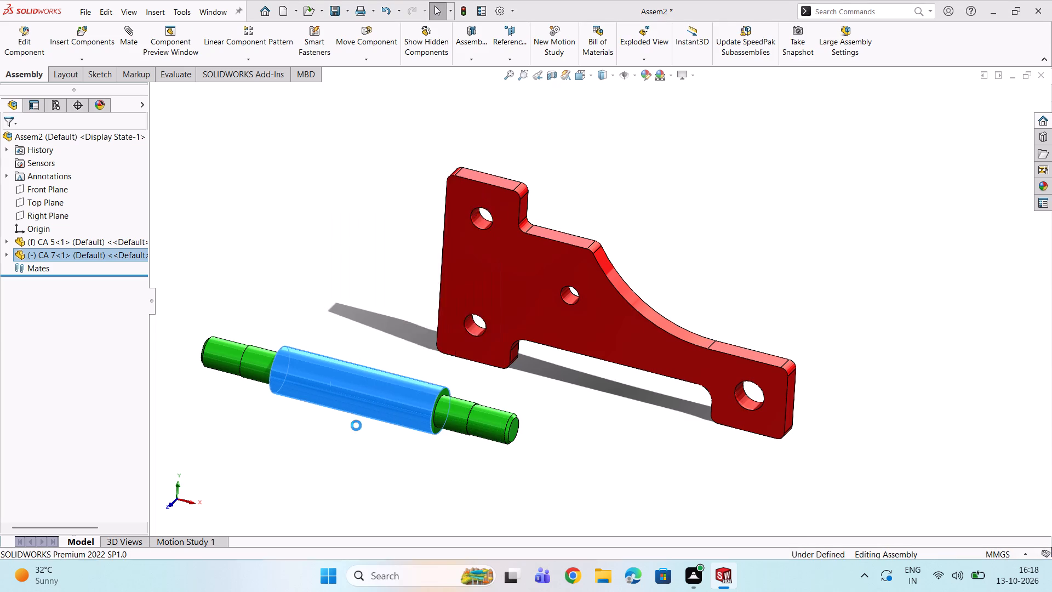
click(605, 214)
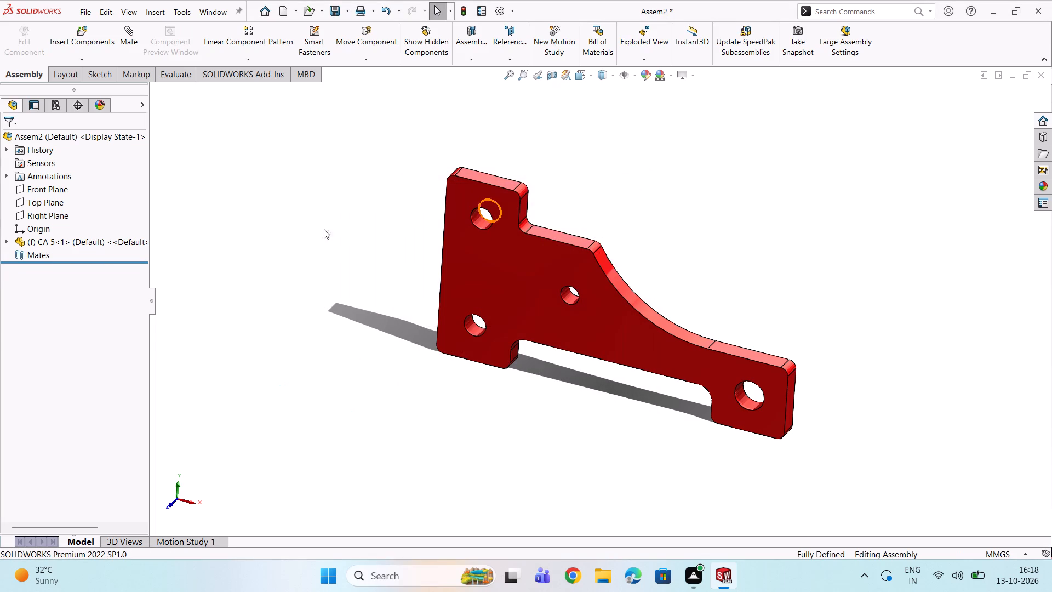
Insert the CA 7 shaft, rotate it 90 degrees about Y, and place it in front of the bracket as a non-virtual component.
click(87, 39)
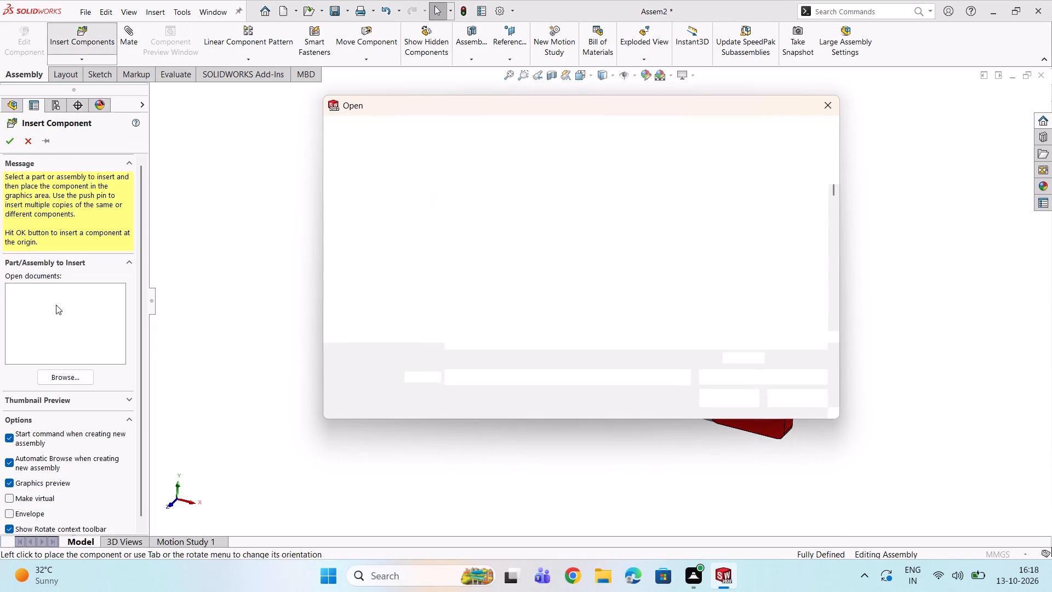
click(484, 213)
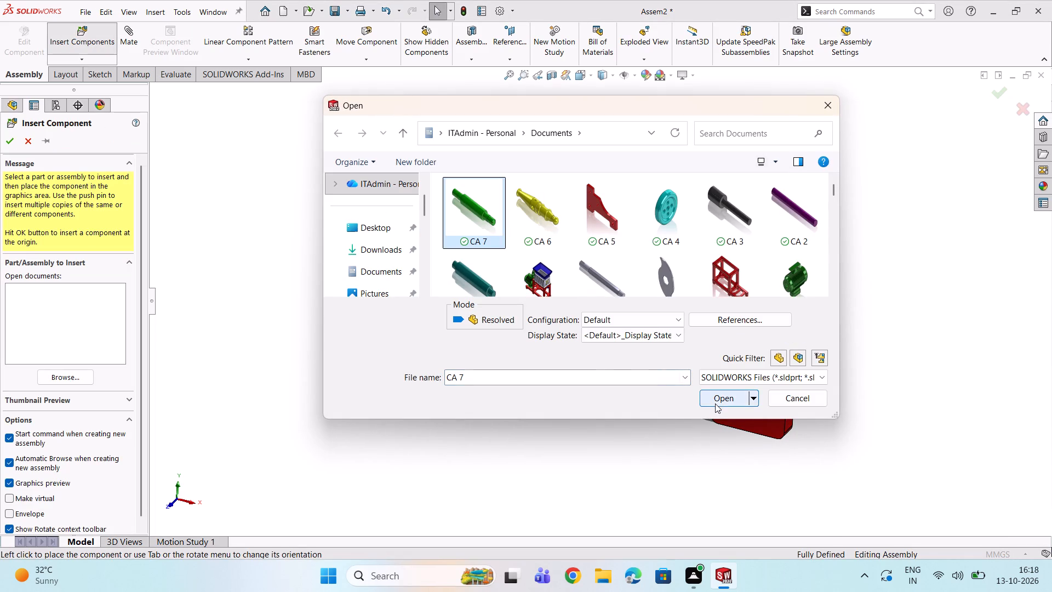
double_click(715, 403)
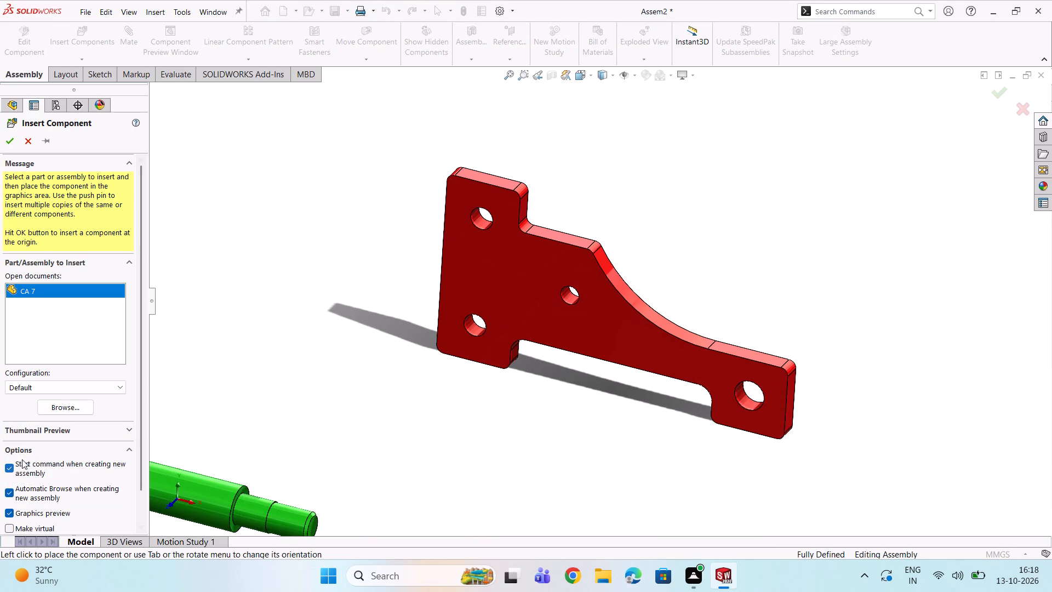
scroll(79, 463, down, 2)
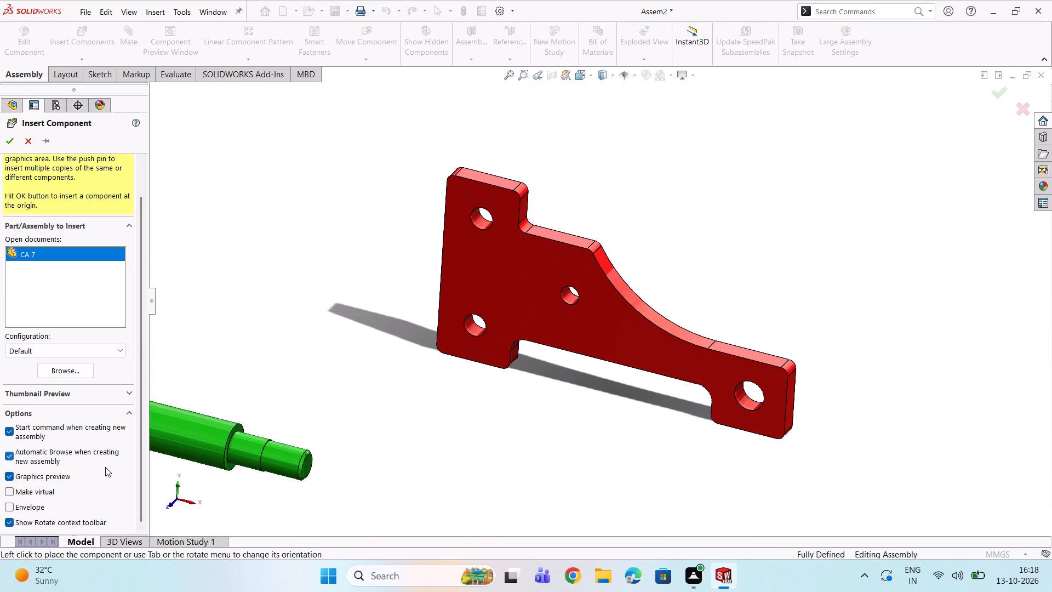
scroll(106, 462, down, 6)
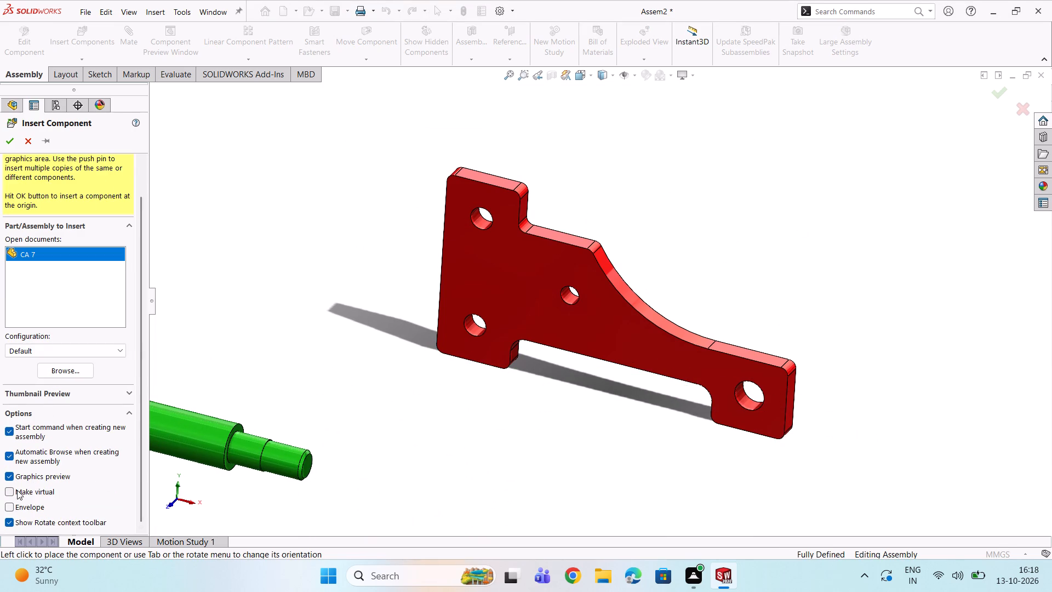
double_click(10, 489)
click(10, 489)
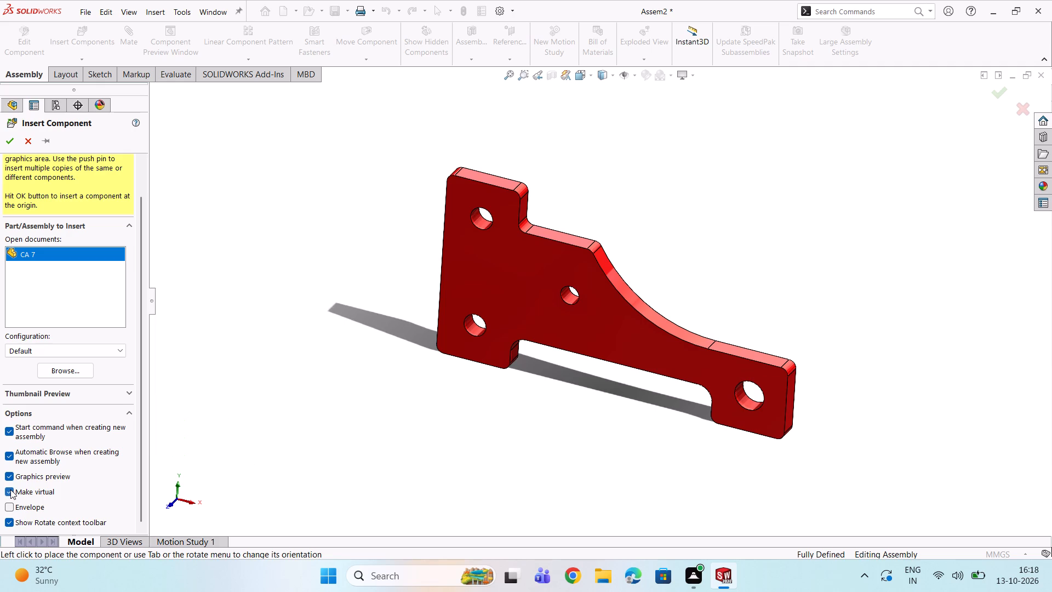
double_click(9, 497)
click(9, 492)
scroll(247, 443, up, 2)
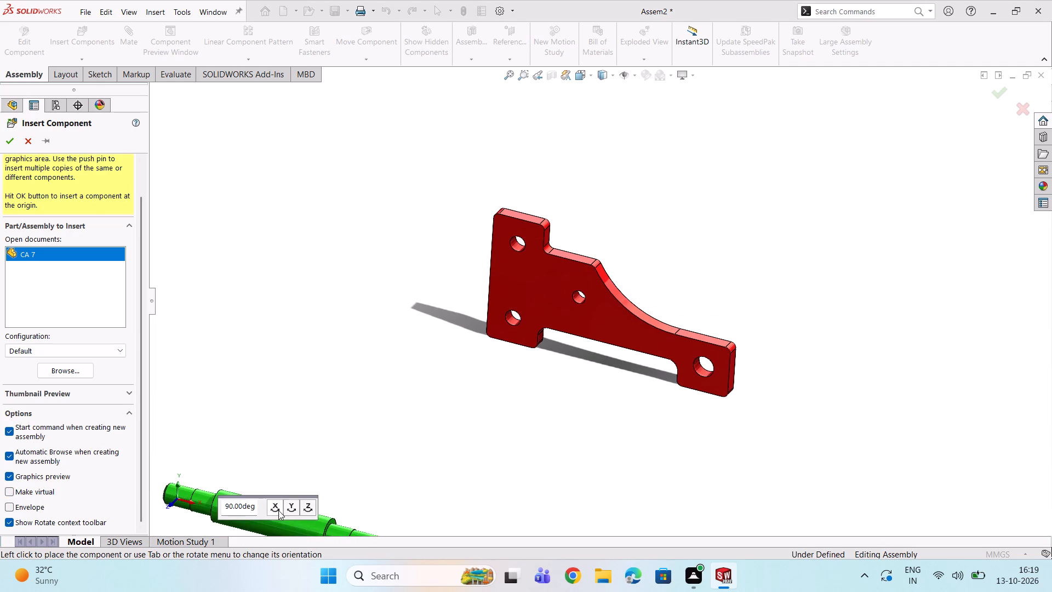
scroll(272, 494, down, 2)
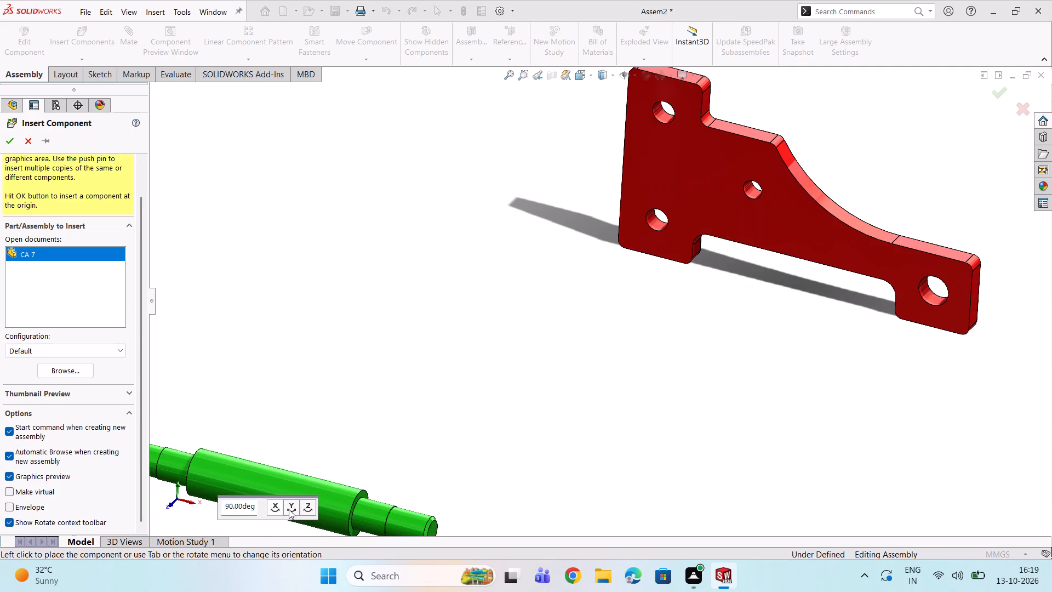
double_click(289, 509)
scroll(495, 377, up, 2)
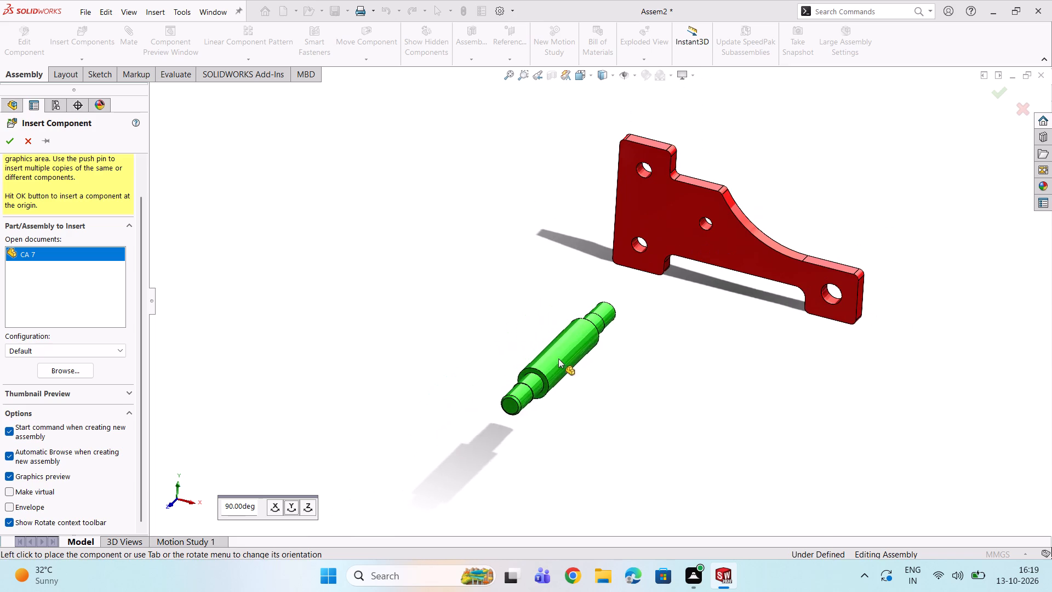
double_click(516, 369)
Copy the placed CA 7 shaft and set the duplicate beside the original.
scroll(511, 369, down, 2)
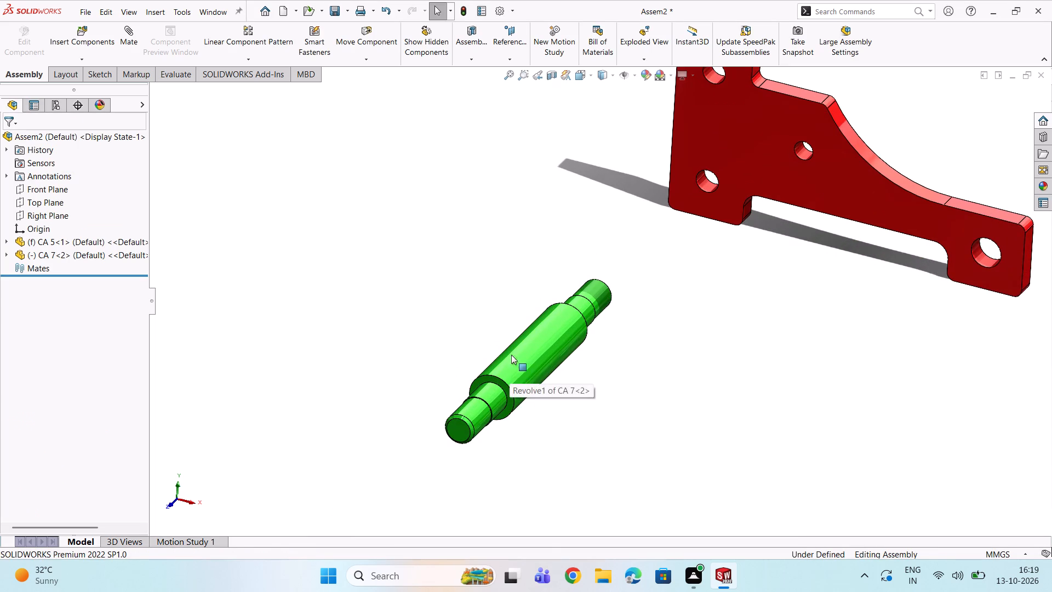
ctrl+drag(512, 352, 671, 424)
ctrl+click(679, 428)
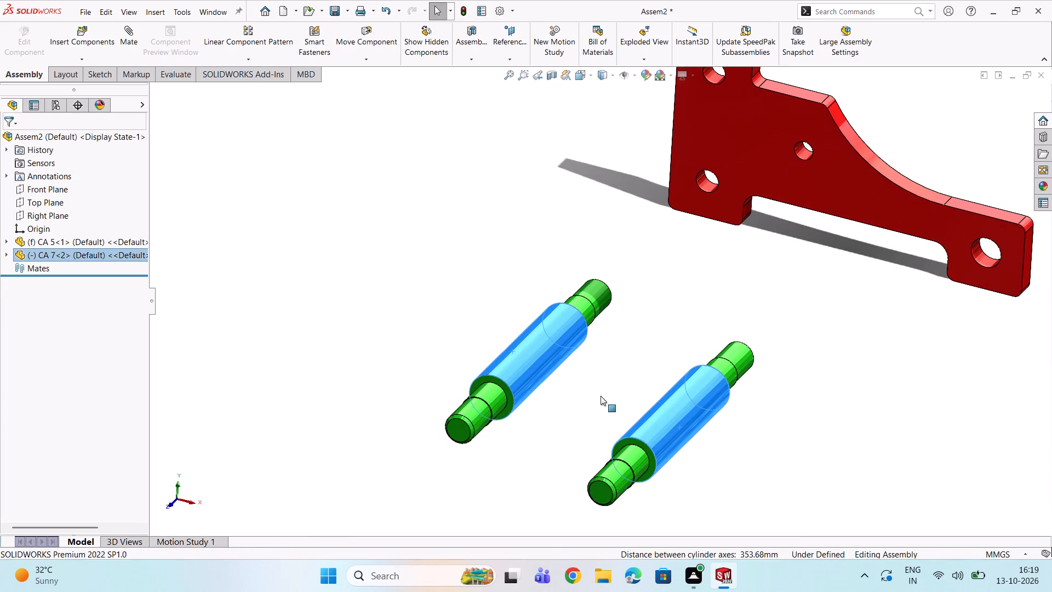
key(Escape)
Mate the first CA 7 shaft's end cylinder concentric with the lower hole in the wide end of the bracket.
scroll(599, 401, down, 2)
scroll(477, 395, down, 3)
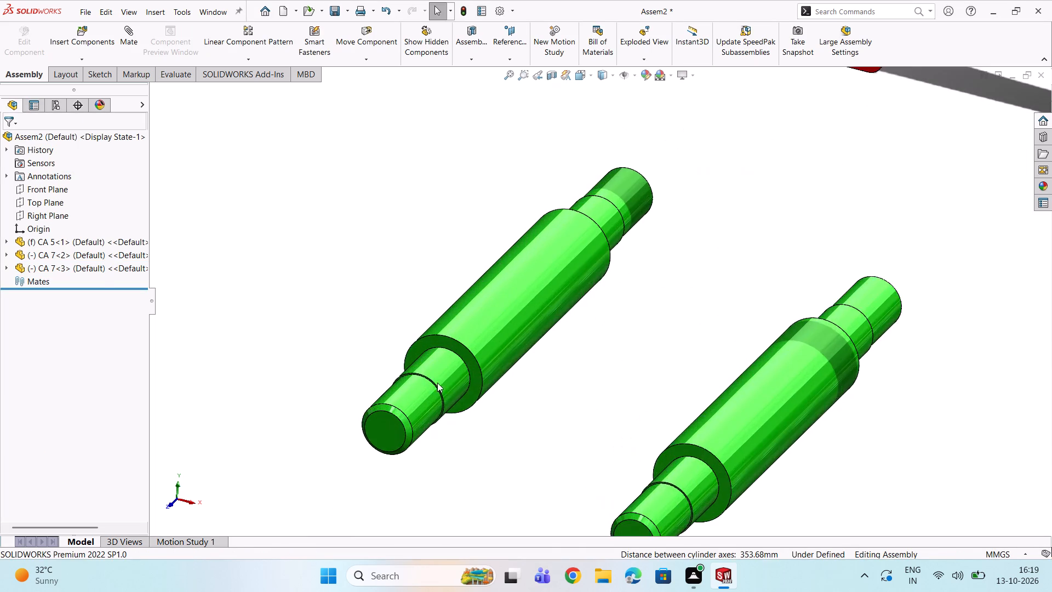
scroll(437, 383, down, 4)
click(418, 399)
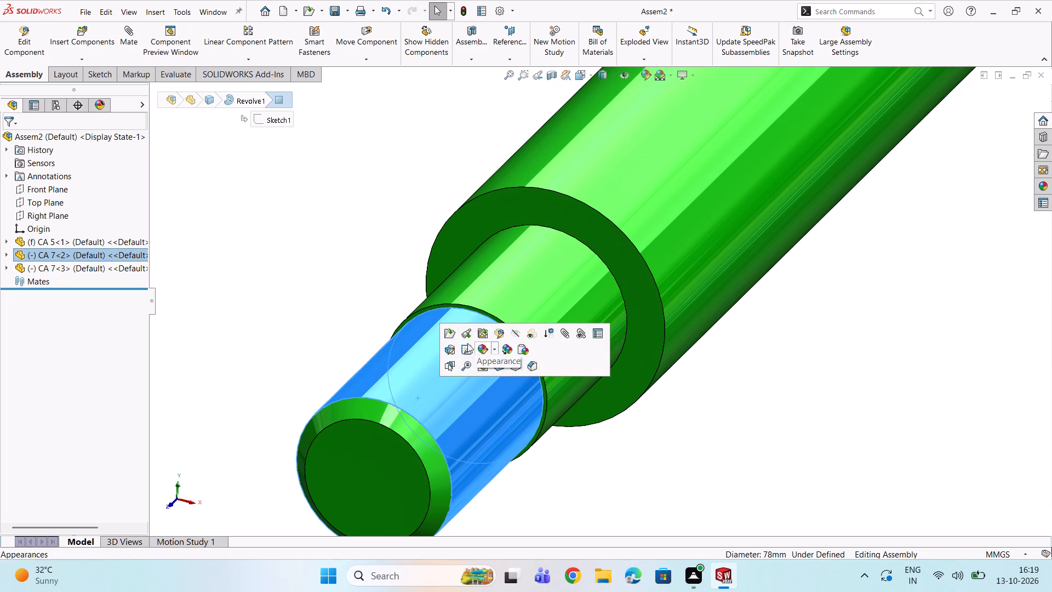
click(134, 30)
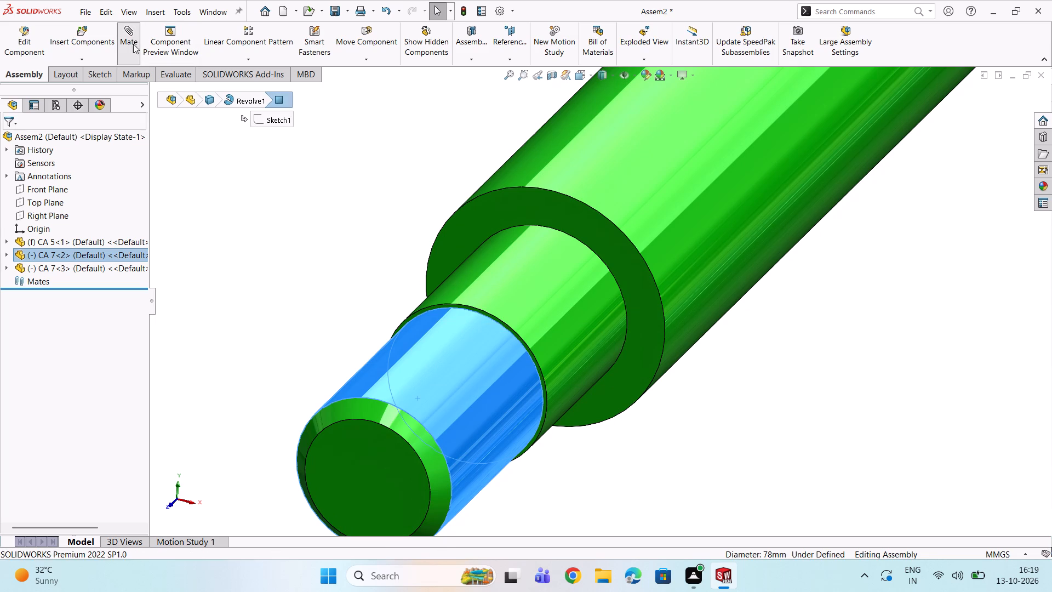
scroll(402, 371, down, 2)
scroll(424, 359, up, 4)
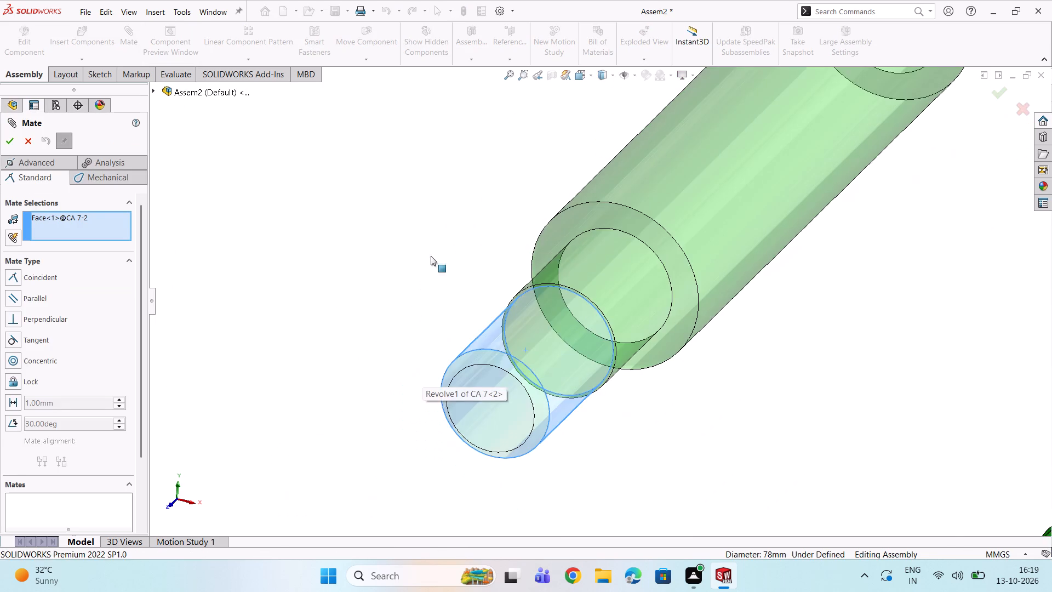
scroll(534, 237, up, 10)
scroll(723, 173, down, 6)
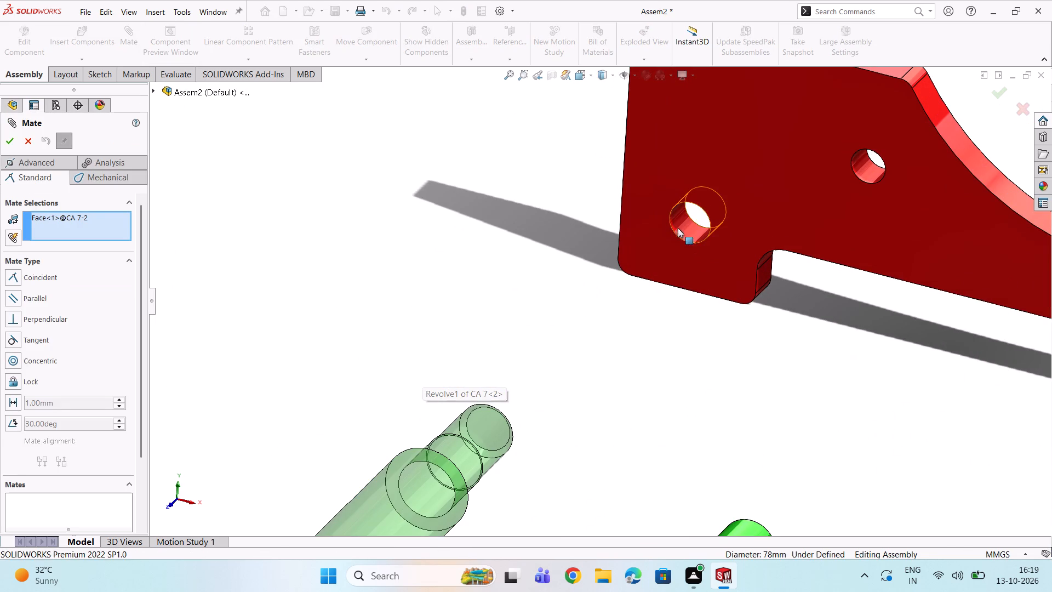
double_click(683, 226)
scroll(736, 210, down, 1)
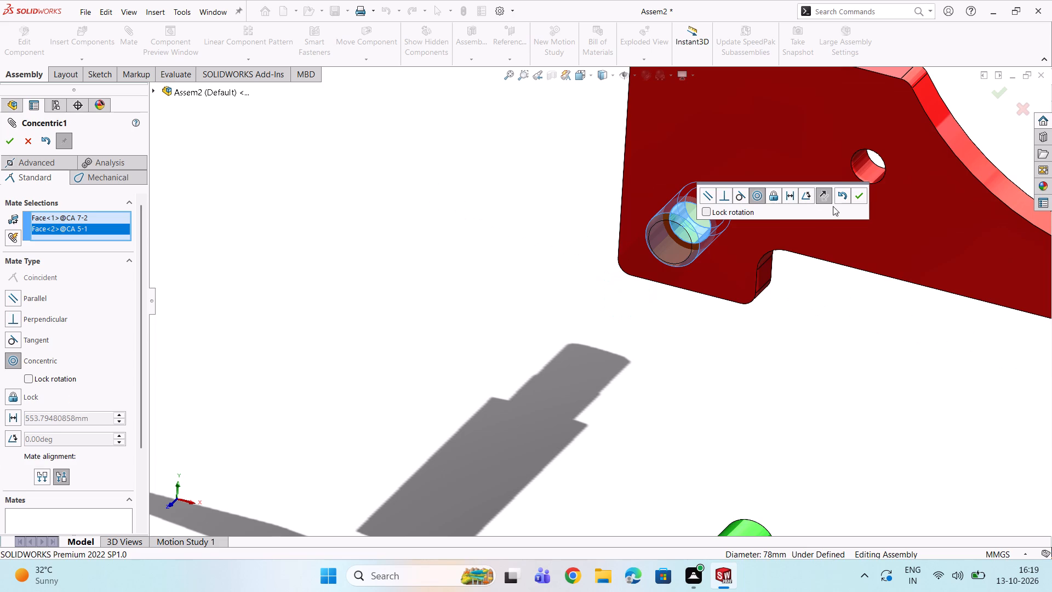
click(859, 201)
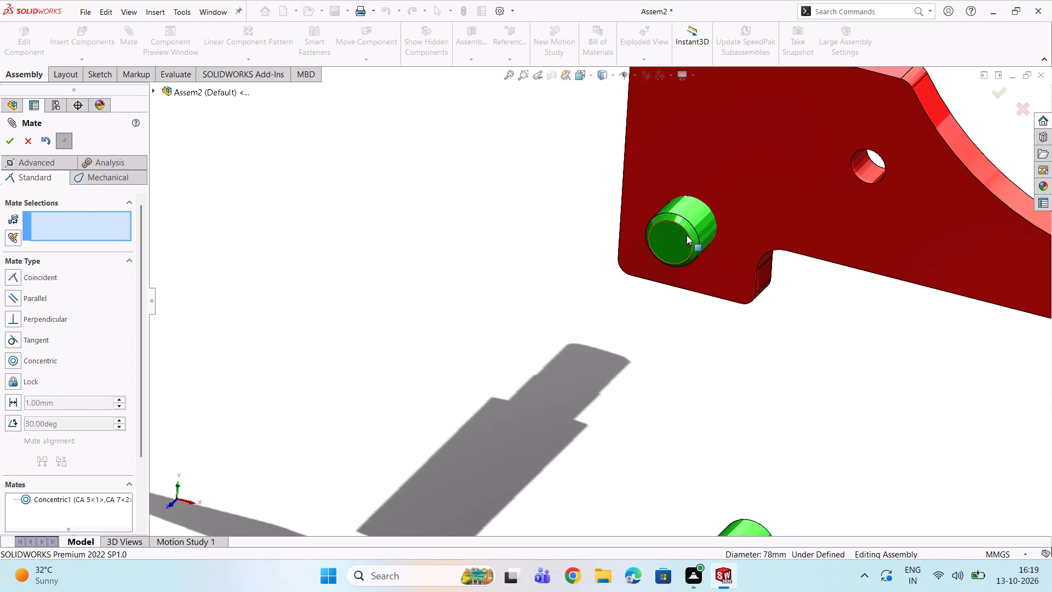
Slide the mated shaft along the hole's axis until it stands clear in front of the bracket.
drag(679, 237, 724, 200)
scroll(803, 166, up, 2)
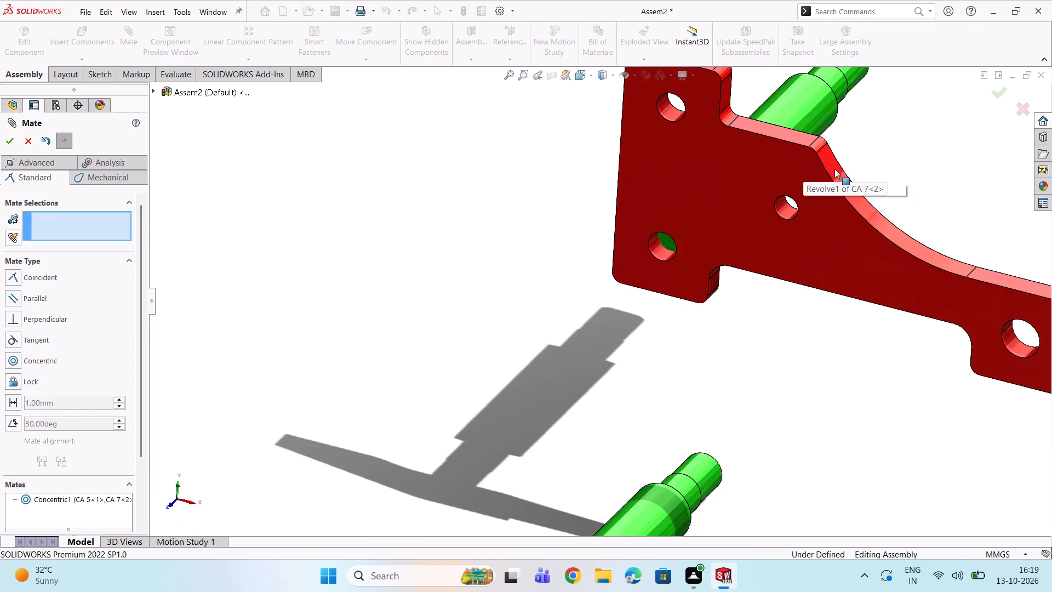
middle_drag(834, 169, 751, 229)
scroll(751, 229, down, 2)
scroll(884, 200, down, 2)
scroll(920, 161, up, 1)
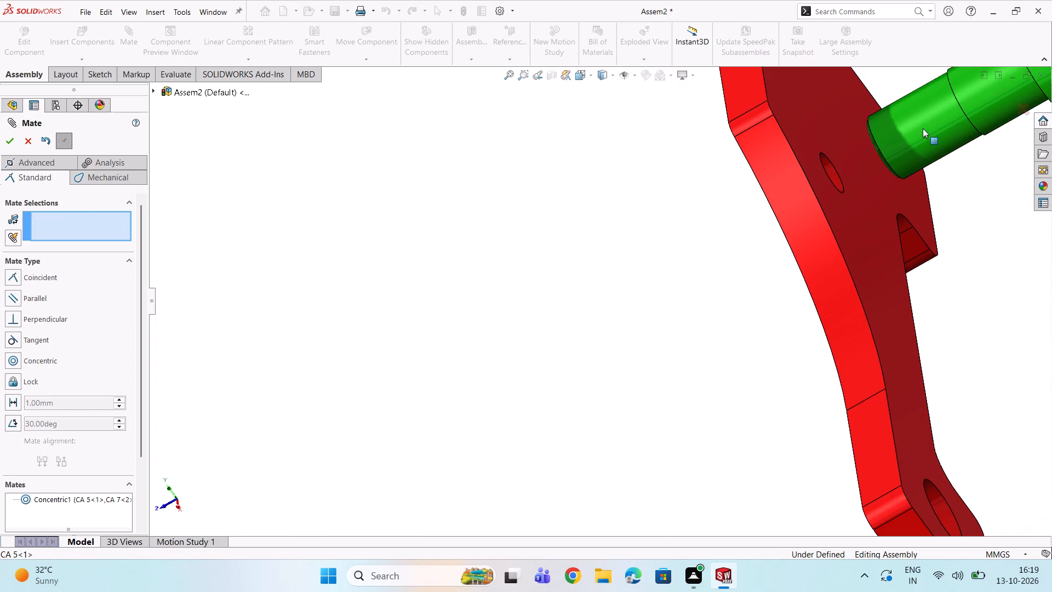
drag(922, 128, 996, 116)
drag(999, 116, 1007, 116)
scroll(846, 205, up, 1)
middle_drag(847, 204, 901, 184)
scroll(913, 188, down, 1)
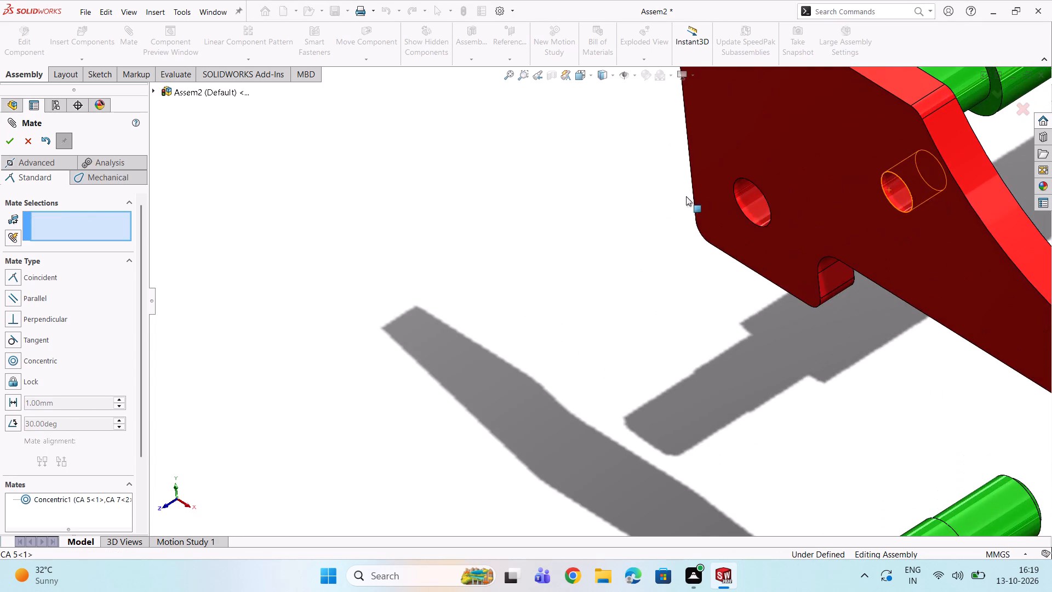
scroll(684, 186, up, 6)
scroll(723, 213, down, 1)
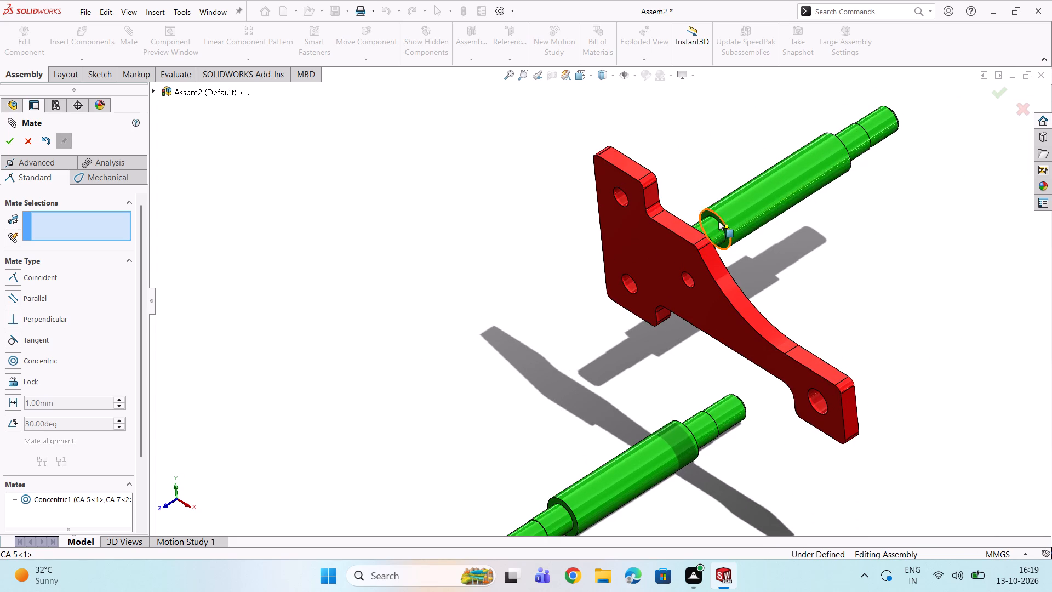
drag(712, 227, 925, 116)
drag(857, 130, 850, 143)
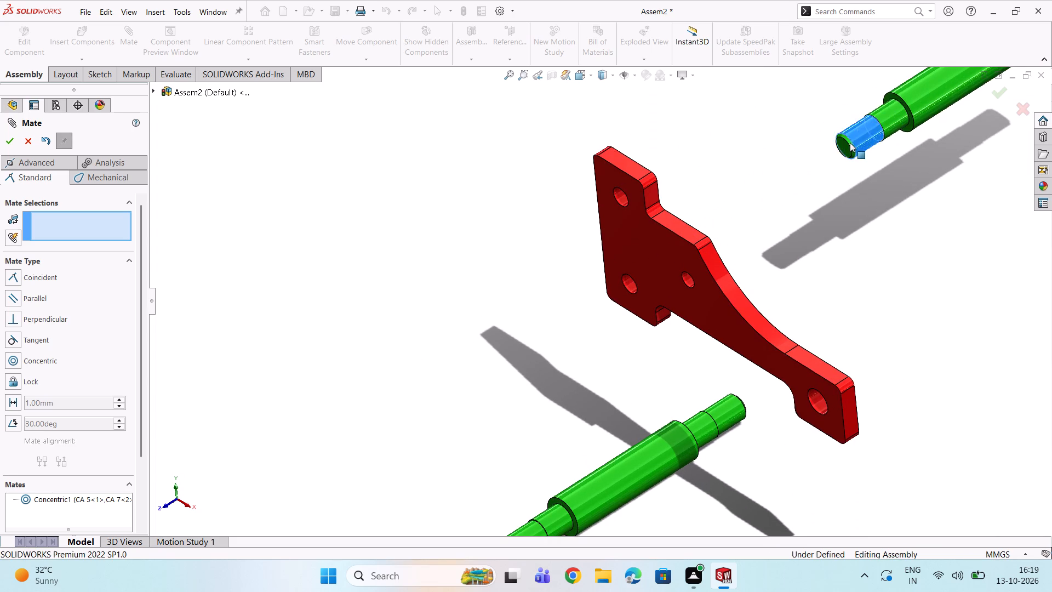
drag(850, 143, 302, 474)
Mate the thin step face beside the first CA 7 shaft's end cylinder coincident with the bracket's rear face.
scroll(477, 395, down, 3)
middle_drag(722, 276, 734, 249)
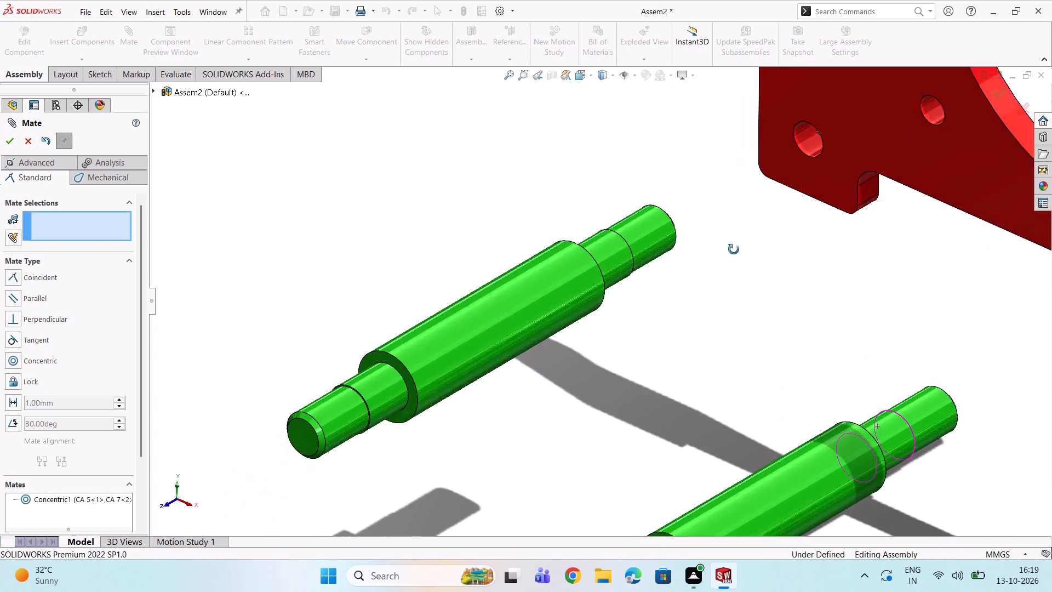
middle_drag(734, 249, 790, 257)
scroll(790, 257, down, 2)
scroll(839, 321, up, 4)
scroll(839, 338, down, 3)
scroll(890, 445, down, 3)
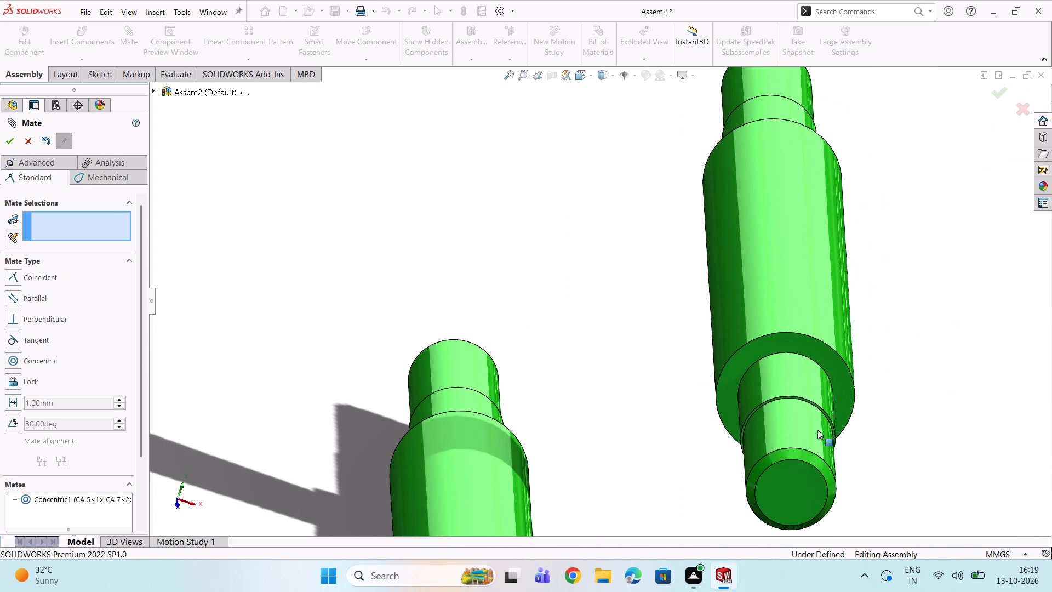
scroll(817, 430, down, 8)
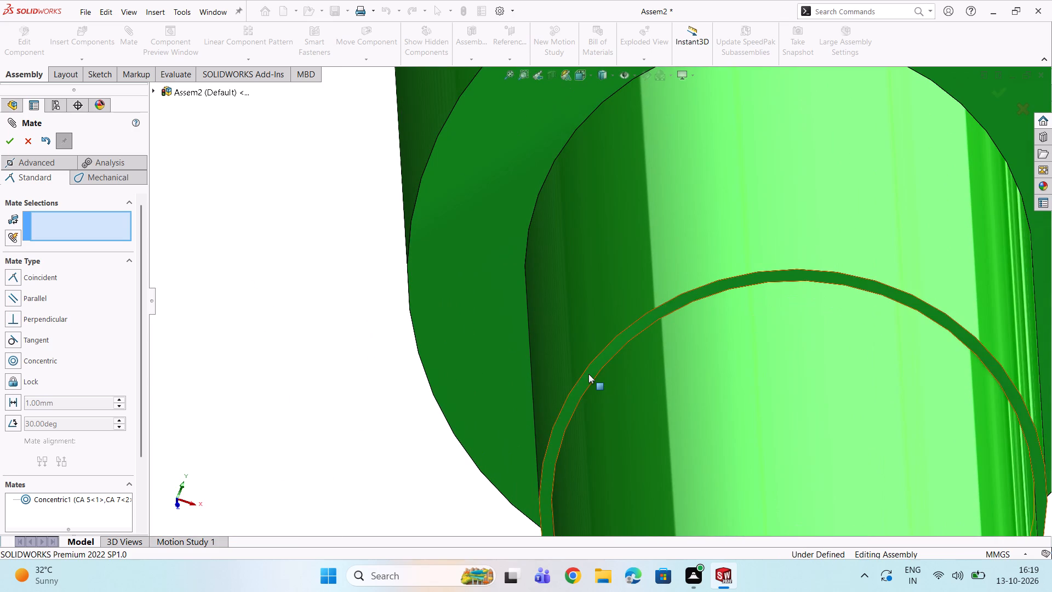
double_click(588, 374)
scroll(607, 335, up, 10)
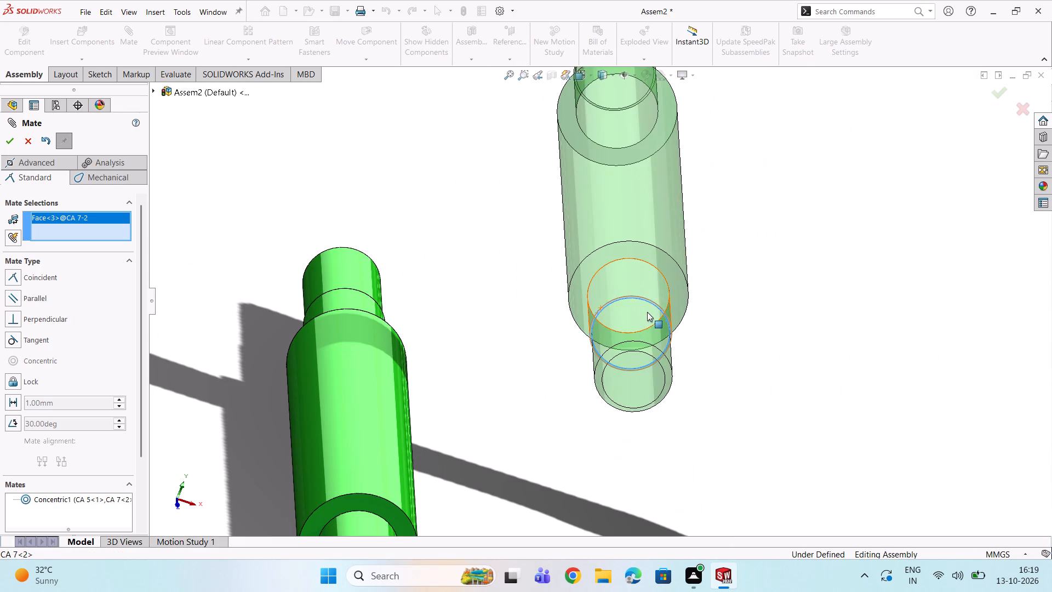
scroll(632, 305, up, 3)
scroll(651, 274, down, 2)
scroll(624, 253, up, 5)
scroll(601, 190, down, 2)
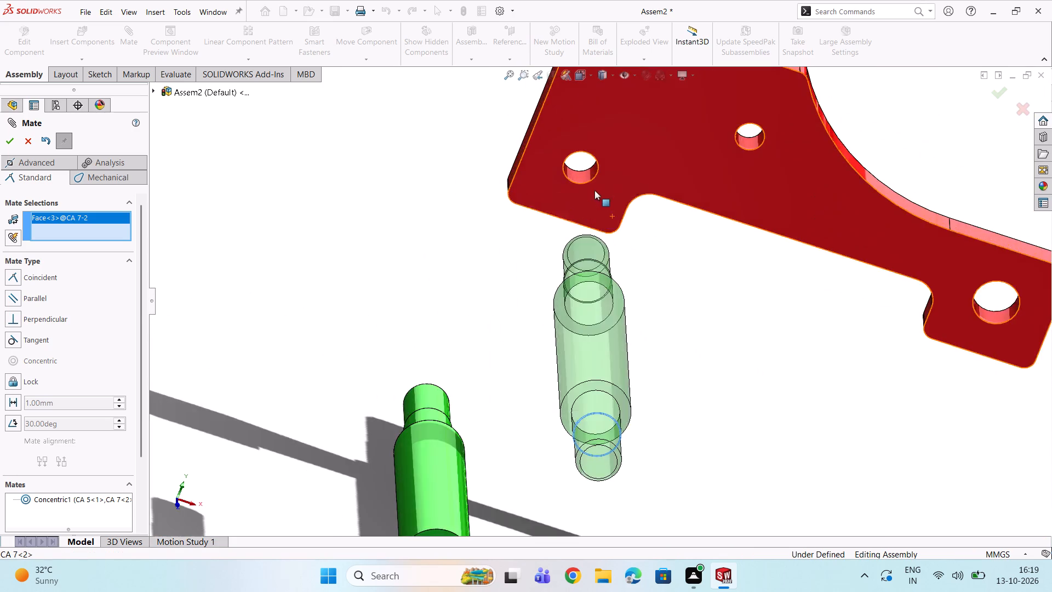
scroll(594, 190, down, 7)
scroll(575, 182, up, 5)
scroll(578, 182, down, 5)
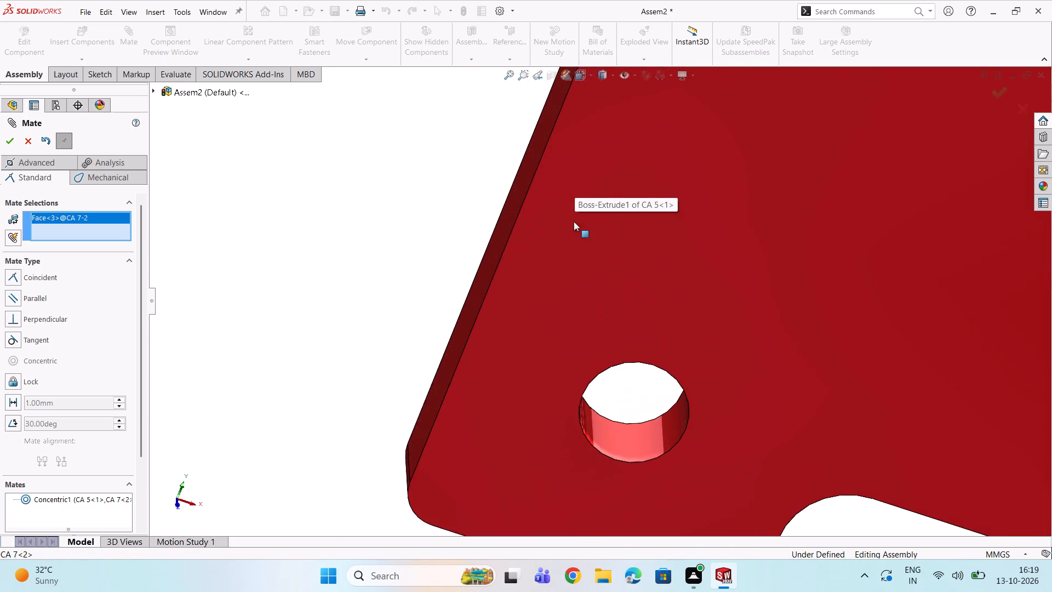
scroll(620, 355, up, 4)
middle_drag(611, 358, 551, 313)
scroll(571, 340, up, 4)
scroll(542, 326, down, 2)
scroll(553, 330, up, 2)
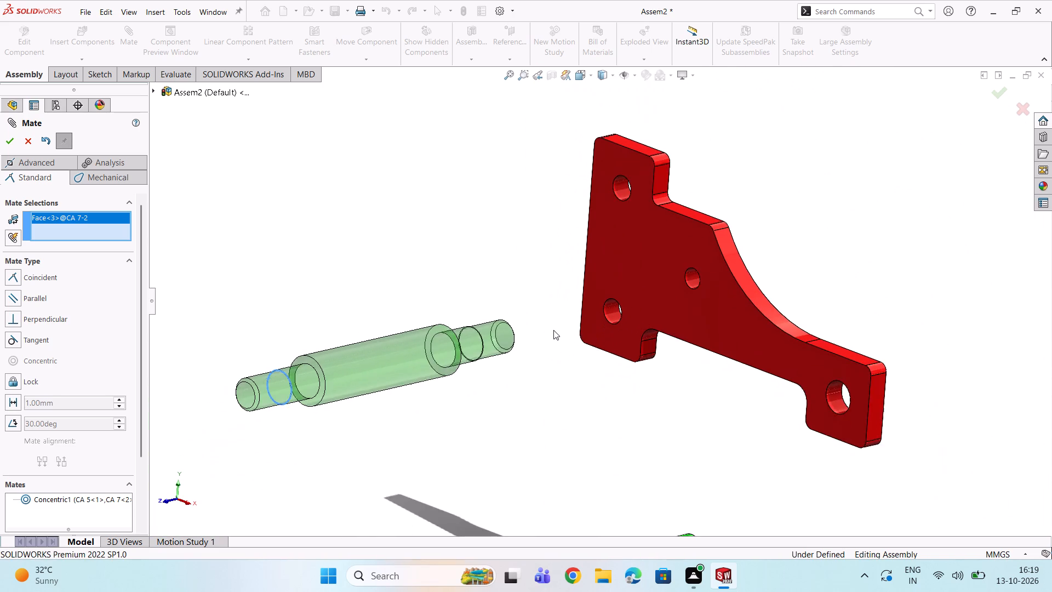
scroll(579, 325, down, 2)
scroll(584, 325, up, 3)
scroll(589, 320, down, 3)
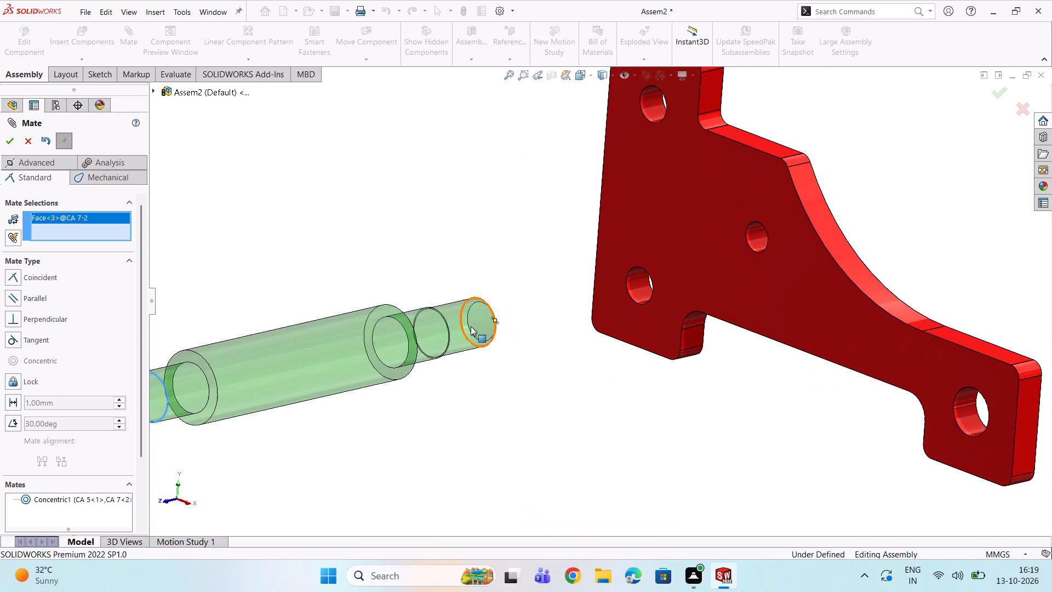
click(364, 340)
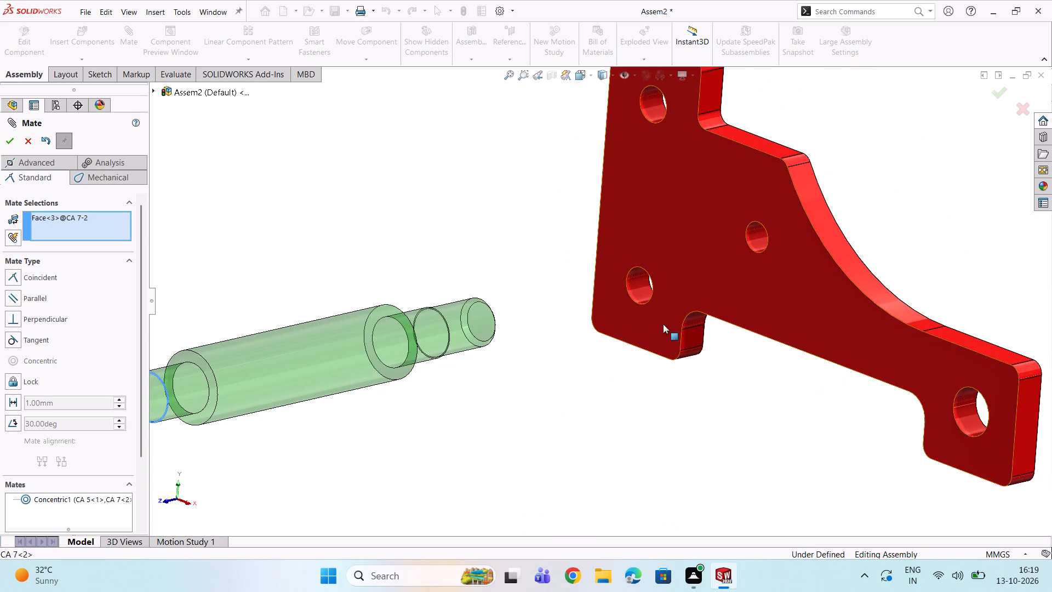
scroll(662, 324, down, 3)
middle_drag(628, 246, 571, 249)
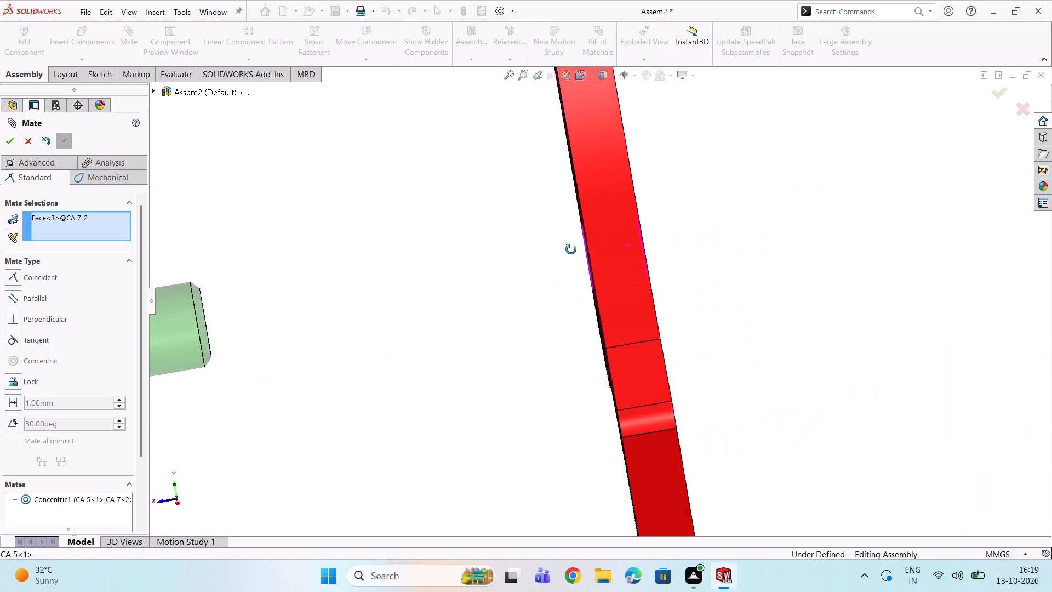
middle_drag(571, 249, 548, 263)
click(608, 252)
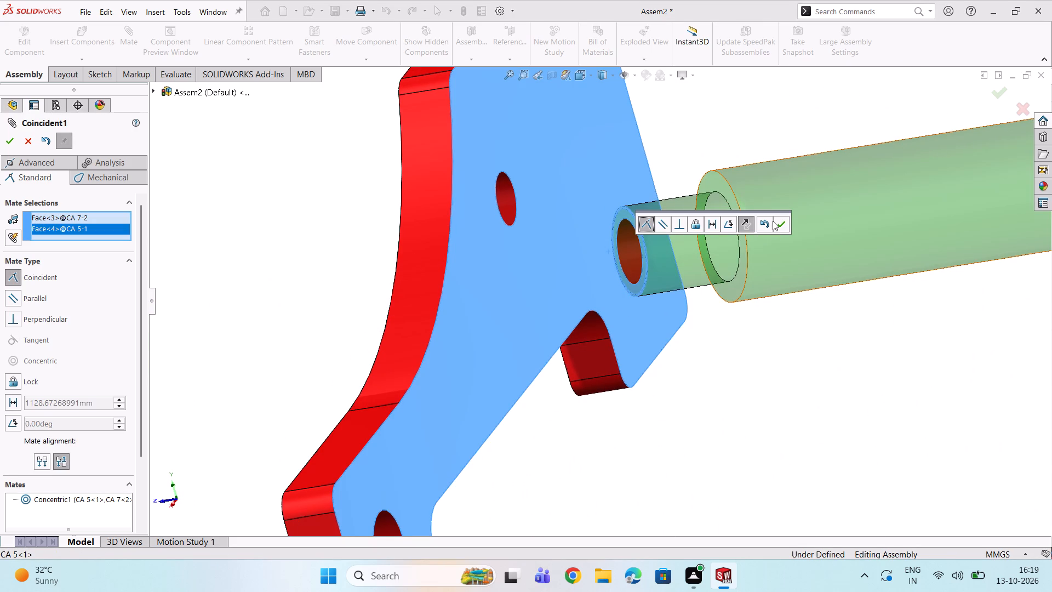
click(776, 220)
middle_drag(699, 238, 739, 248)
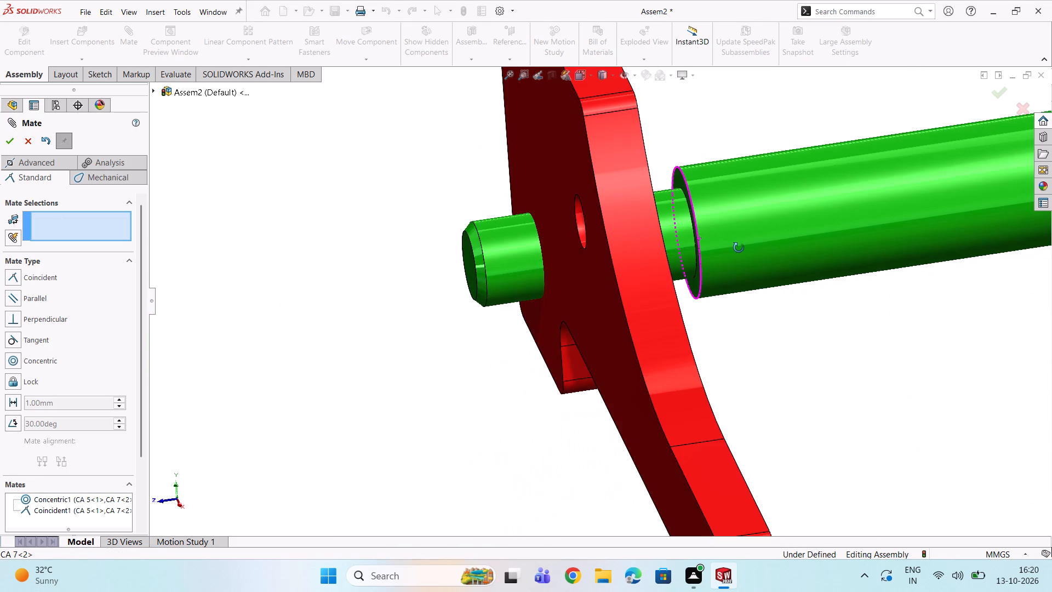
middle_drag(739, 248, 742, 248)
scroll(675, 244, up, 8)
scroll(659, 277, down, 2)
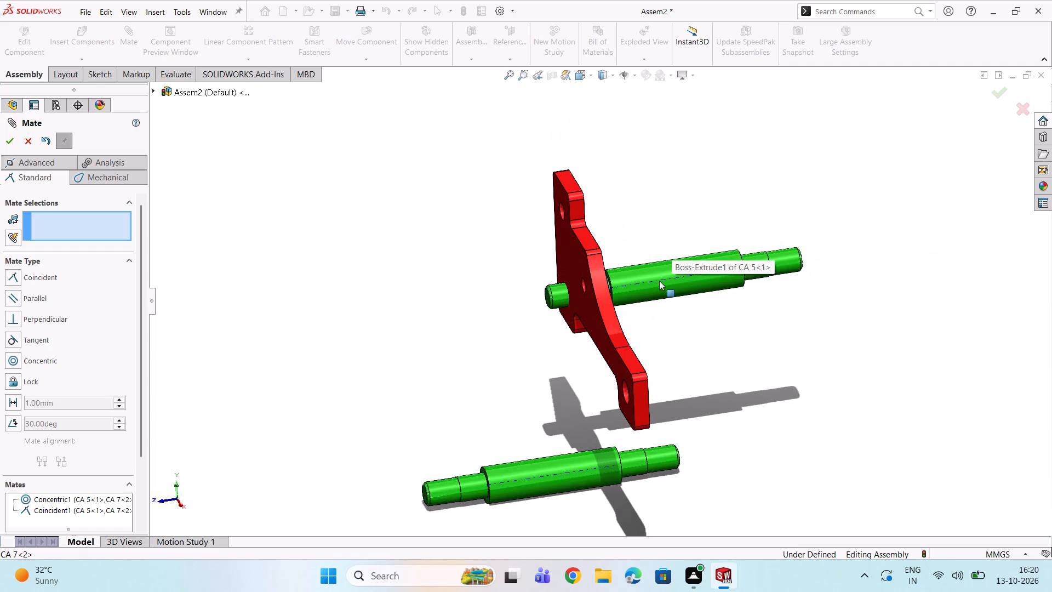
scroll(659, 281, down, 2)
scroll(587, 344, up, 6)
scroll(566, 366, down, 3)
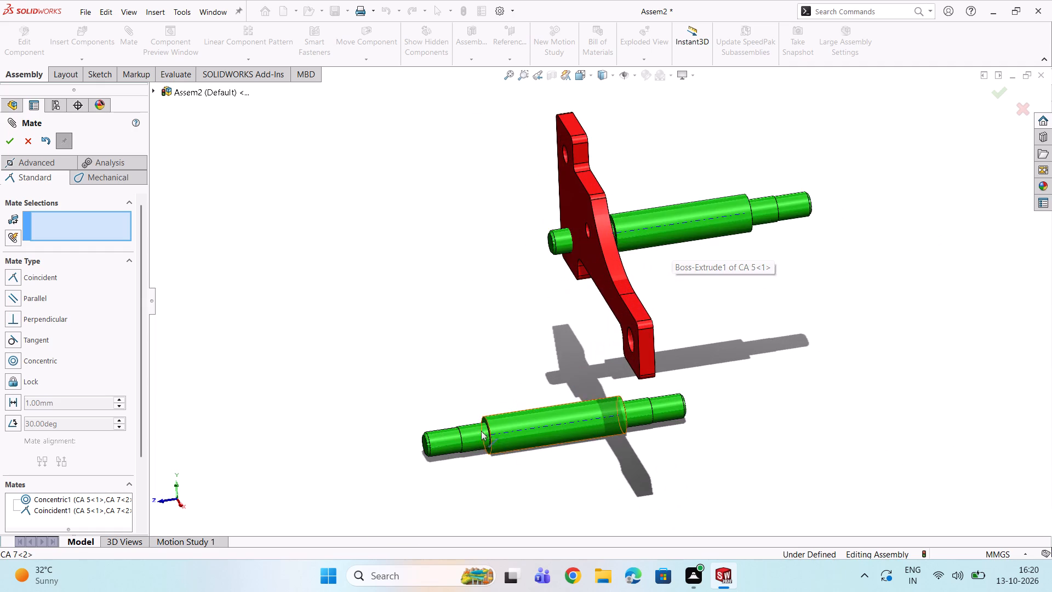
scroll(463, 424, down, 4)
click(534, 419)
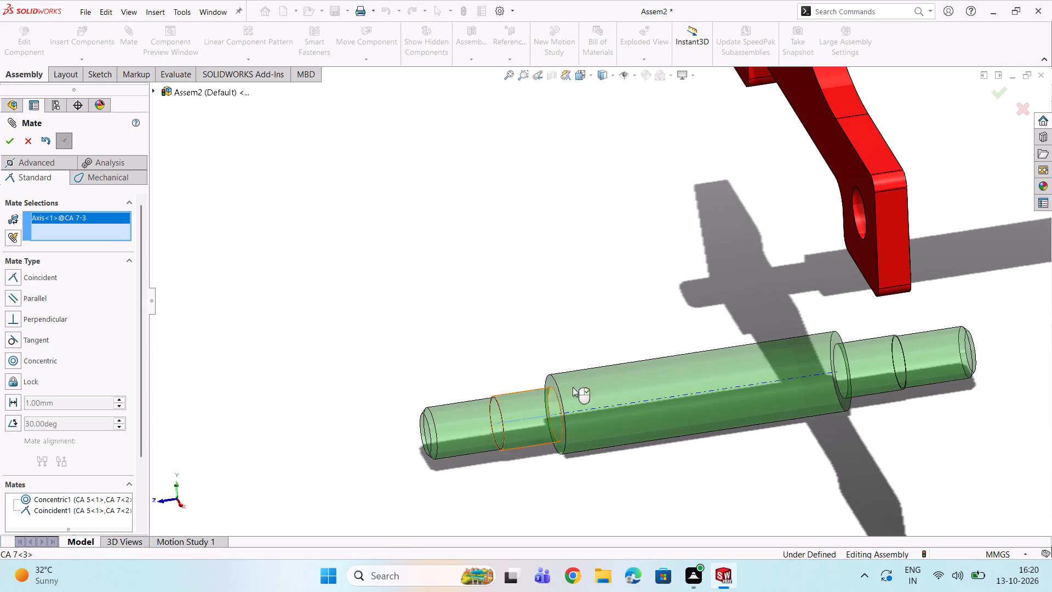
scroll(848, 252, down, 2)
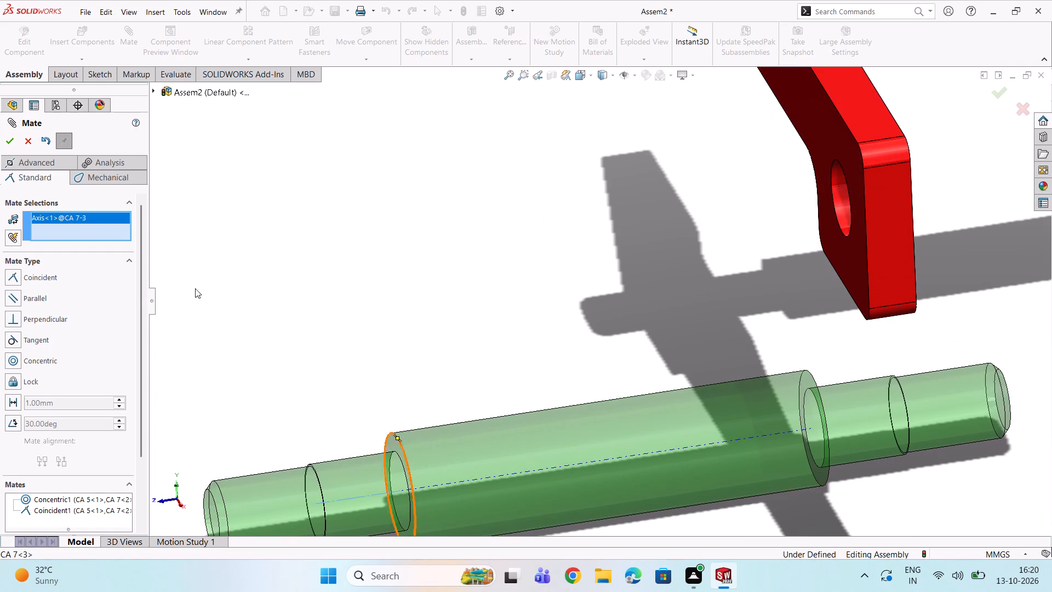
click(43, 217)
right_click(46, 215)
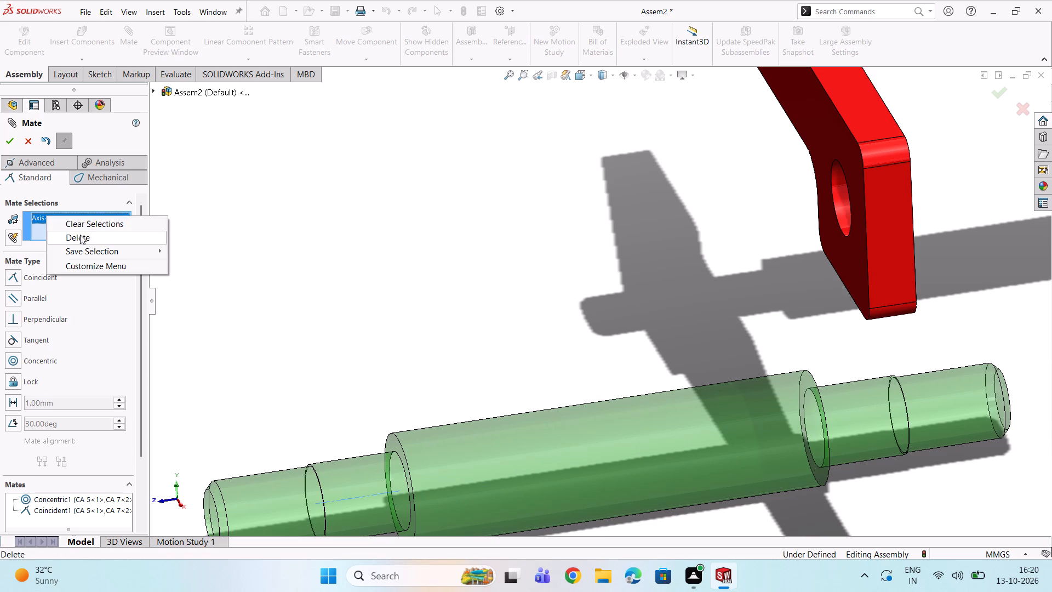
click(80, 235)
Mate the second CA 7 shaft's neck cylinder concentric with the hole in the narrow end of the bracket.
click(337, 484)
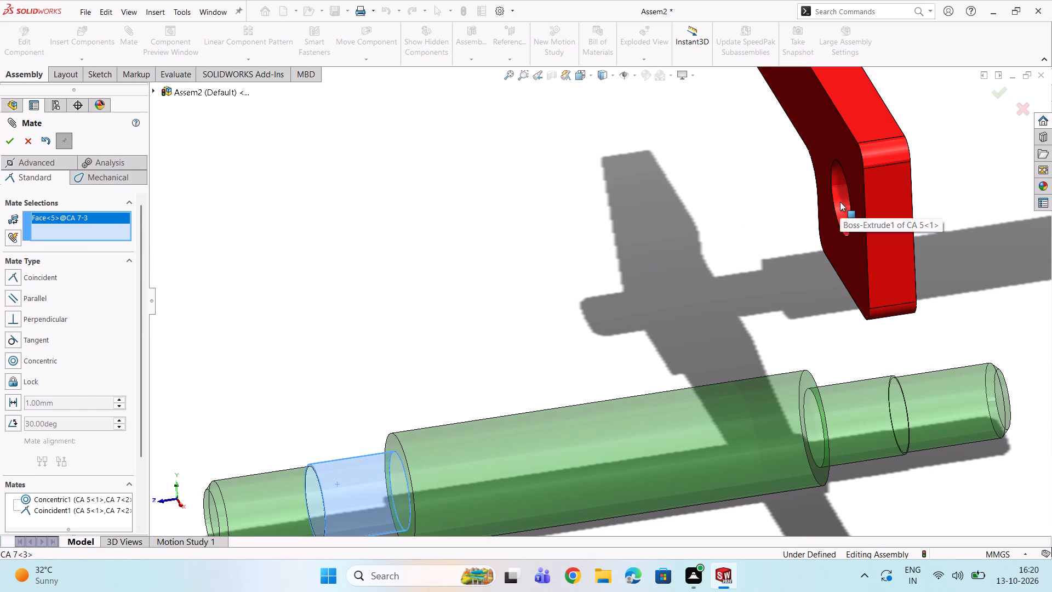
click(840, 202)
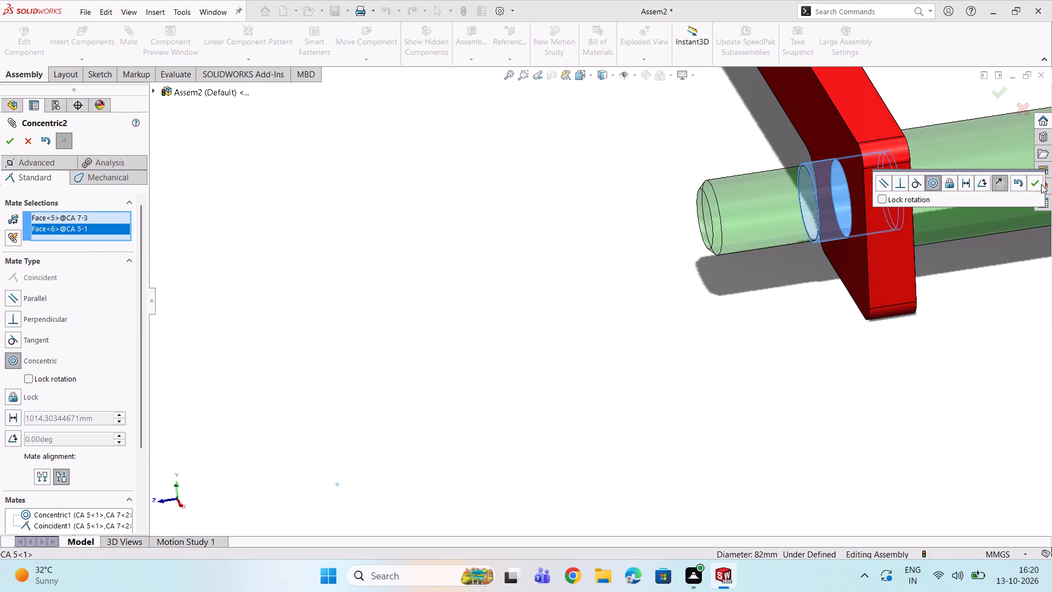
click(1033, 183)
Slide the second shaft back along the hole's axis and mate its large shoulder face coincident with the bracket's rear face.
drag(973, 181, 1017, 177)
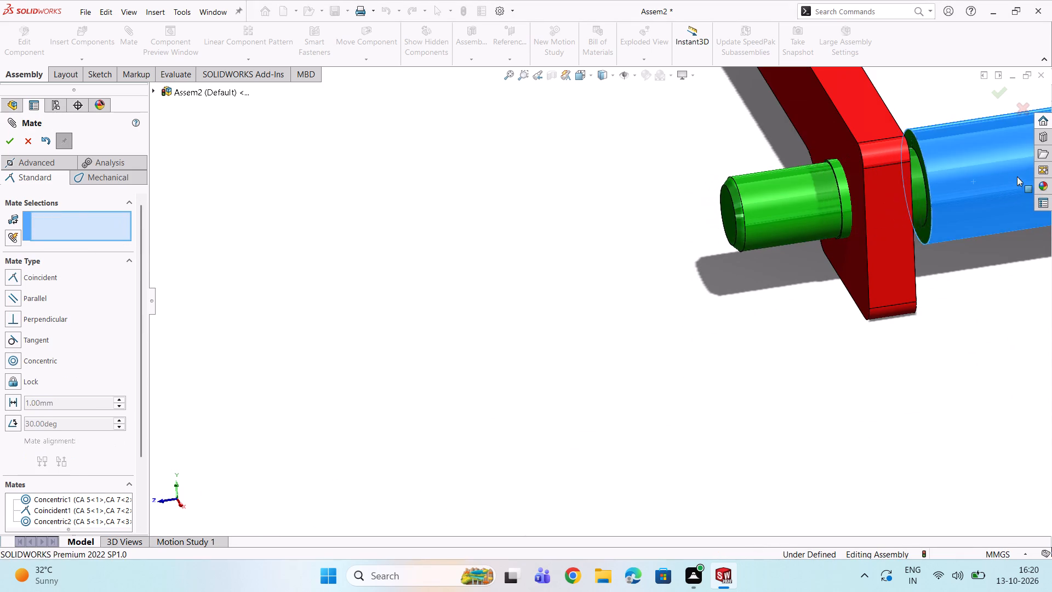
drag(1017, 177, 1044, 172)
scroll(972, 174, down, 3)
click(868, 132)
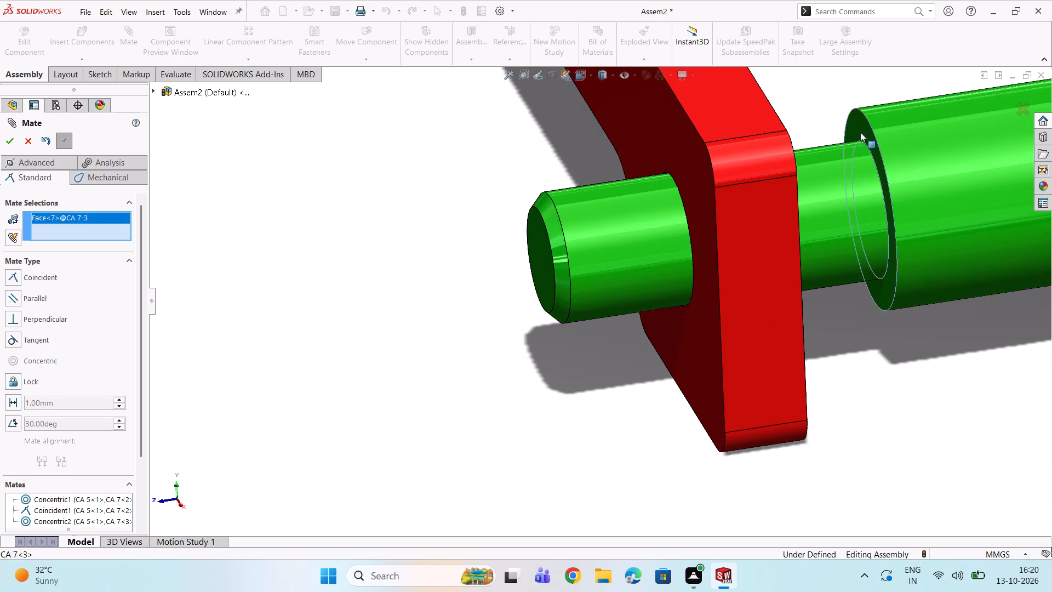
middle_drag(853, 134, 814, 145)
click(724, 148)
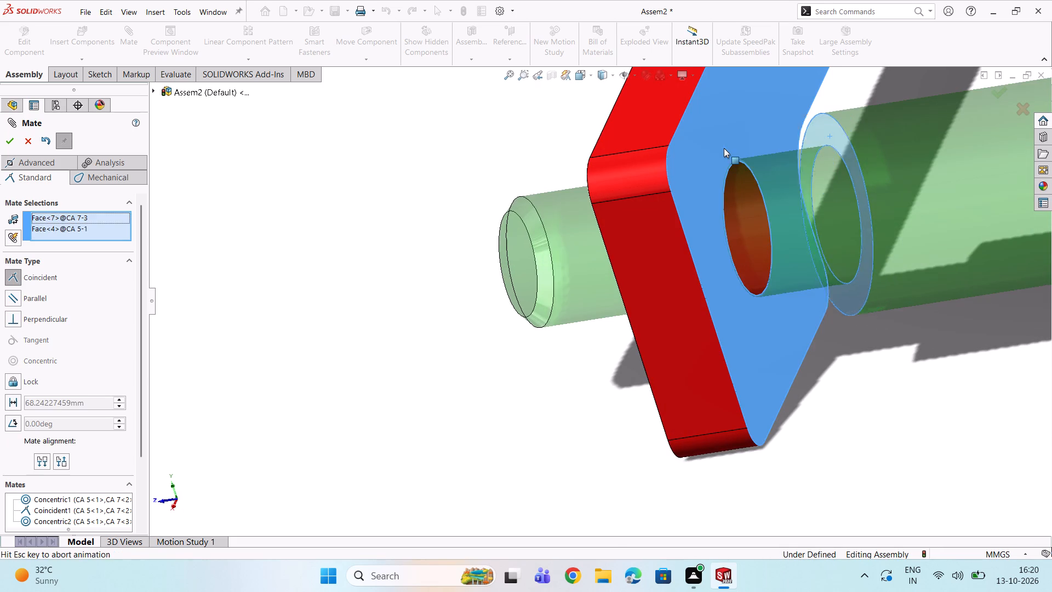
click(873, 116)
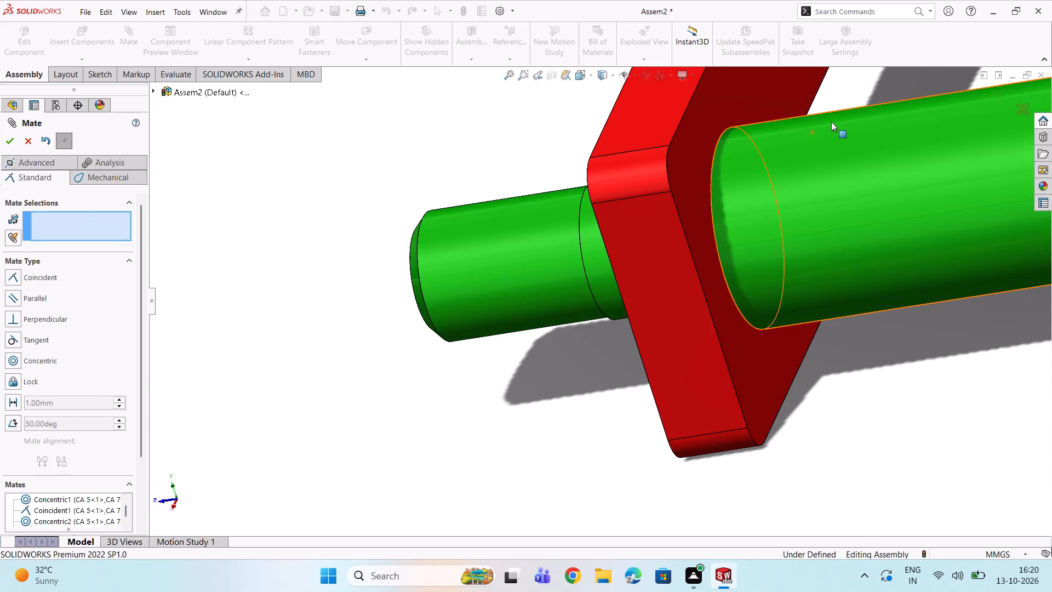
Compare from several angles how the two mated shafts seat against the bracket.
scroll(693, 143, up, 3)
scroll(629, 162, up, 4)
middle_drag(628, 164, 662, 160)
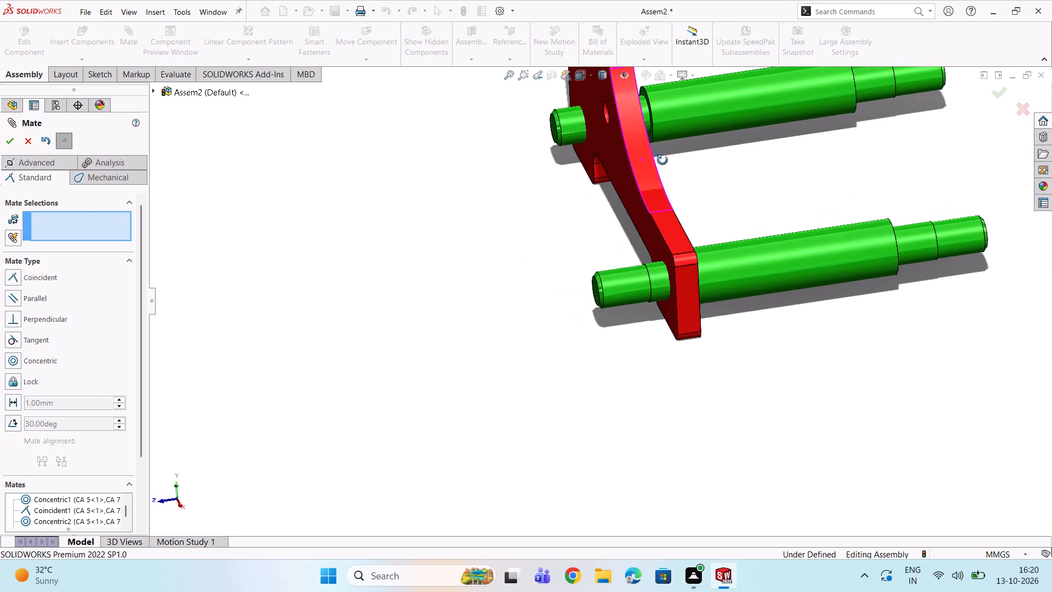
middle_drag(662, 160, 653, 165)
scroll(653, 165, down, 1)
scroll(655, 132, up, 5)
scroll(675, 156, down, 3)
scroll(645, 343, up, 1)
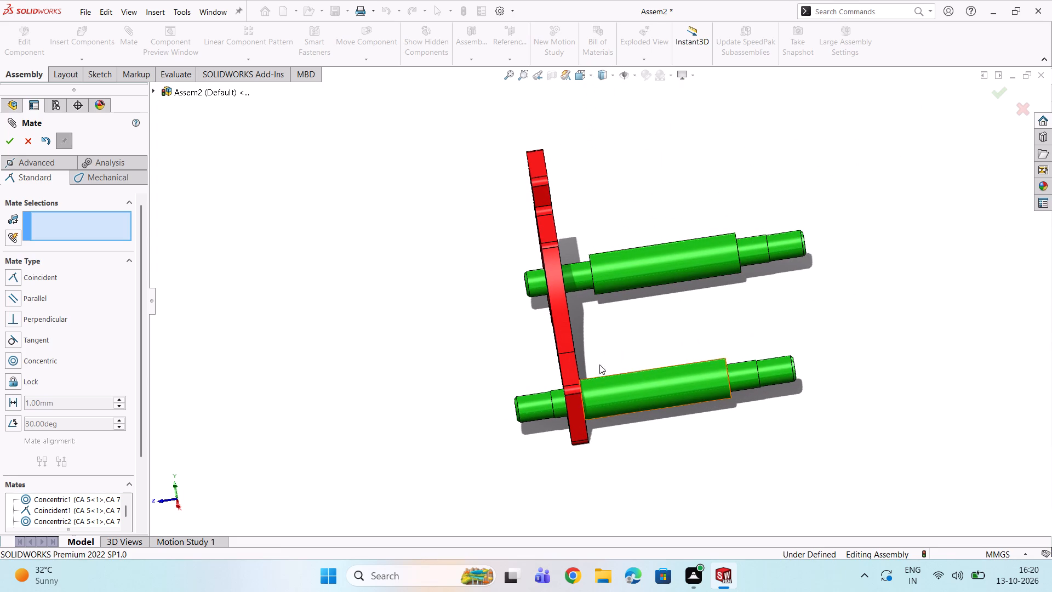
scroll(551, 349, up, 3)
middle_drag(559, 346, 564, 293)
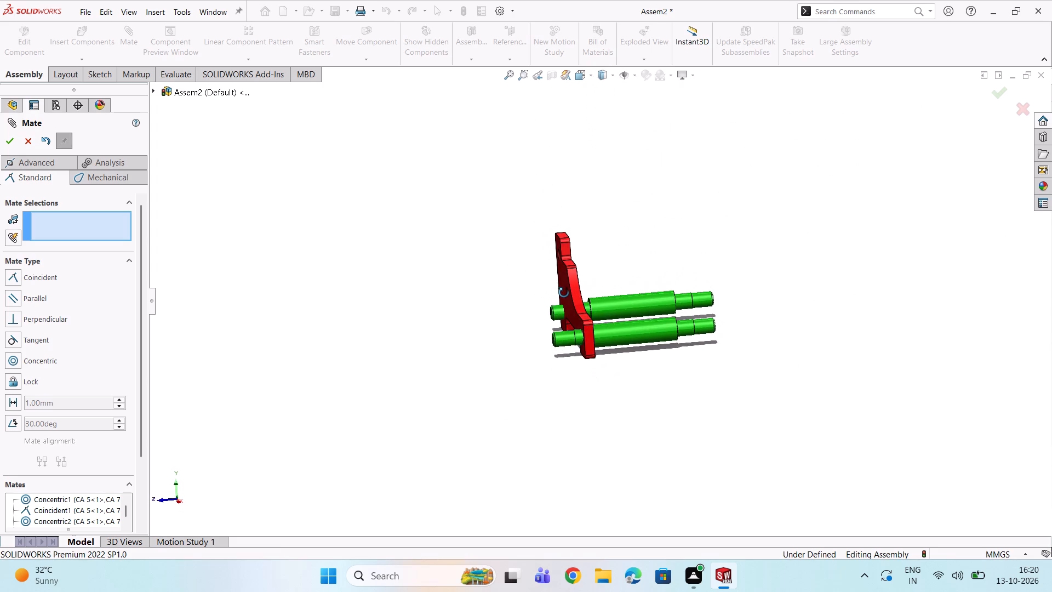
middle_drag(564, 293, 559, 361)
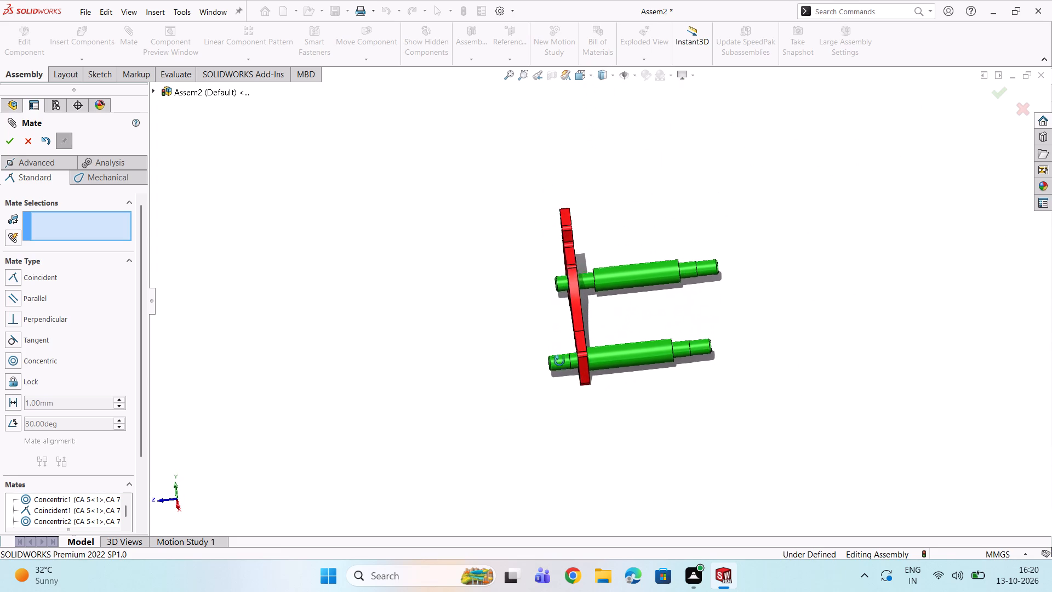
middle_drag(559, 361, 563, 439)
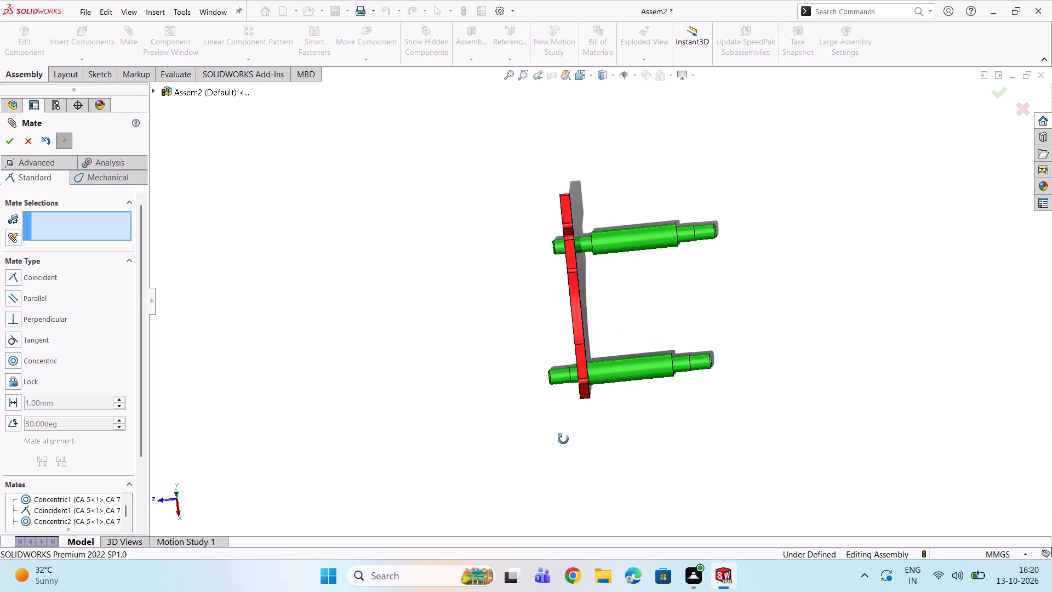
middle_drag(563, 439, 567, 473)
scroll(567, 473, down, 2)
scroll(582, 327, down, 1)
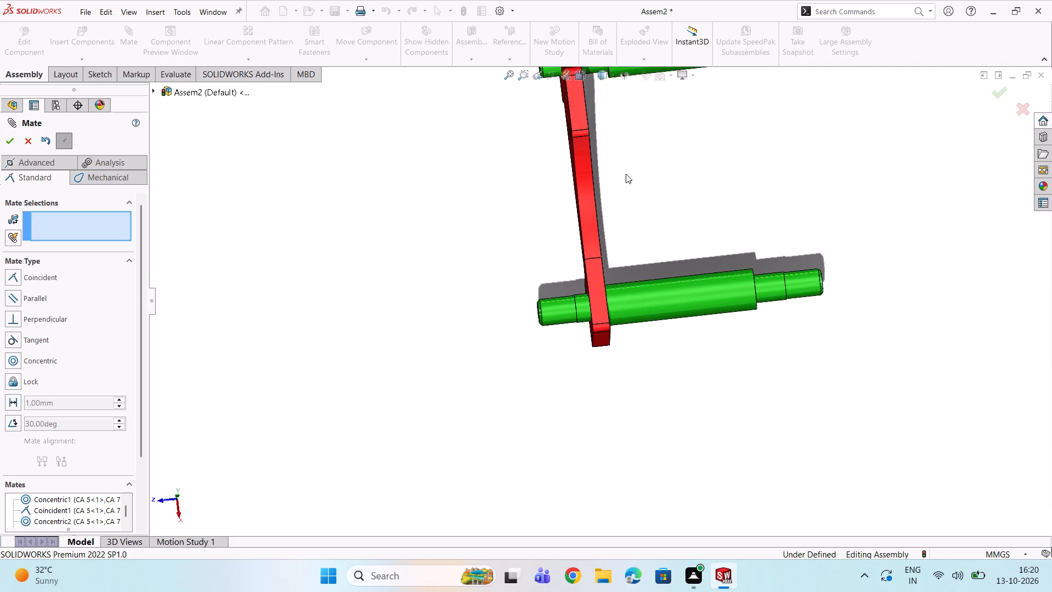
scroll(626, 169, down, 3)
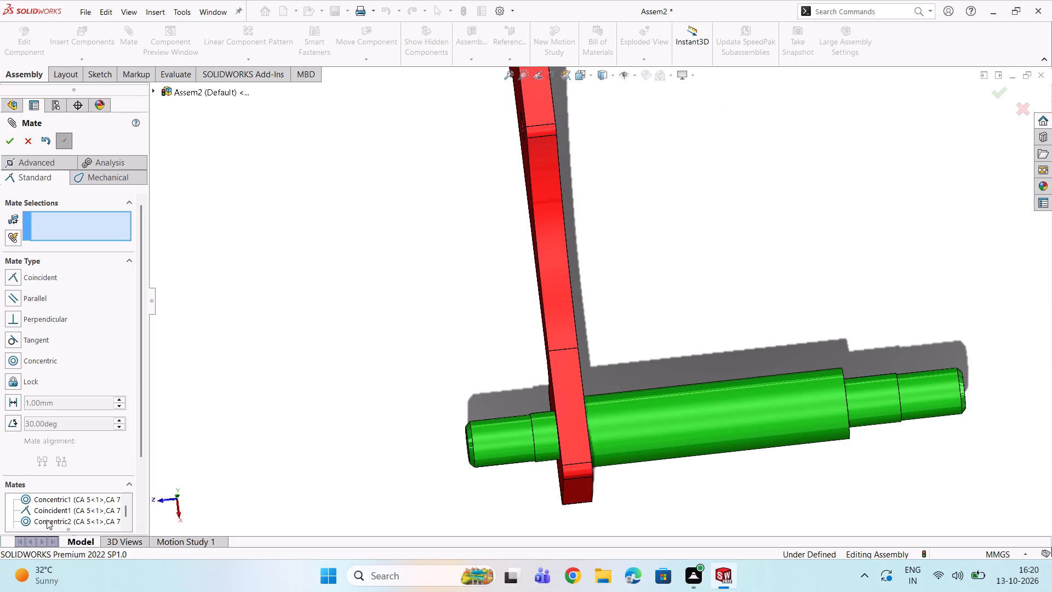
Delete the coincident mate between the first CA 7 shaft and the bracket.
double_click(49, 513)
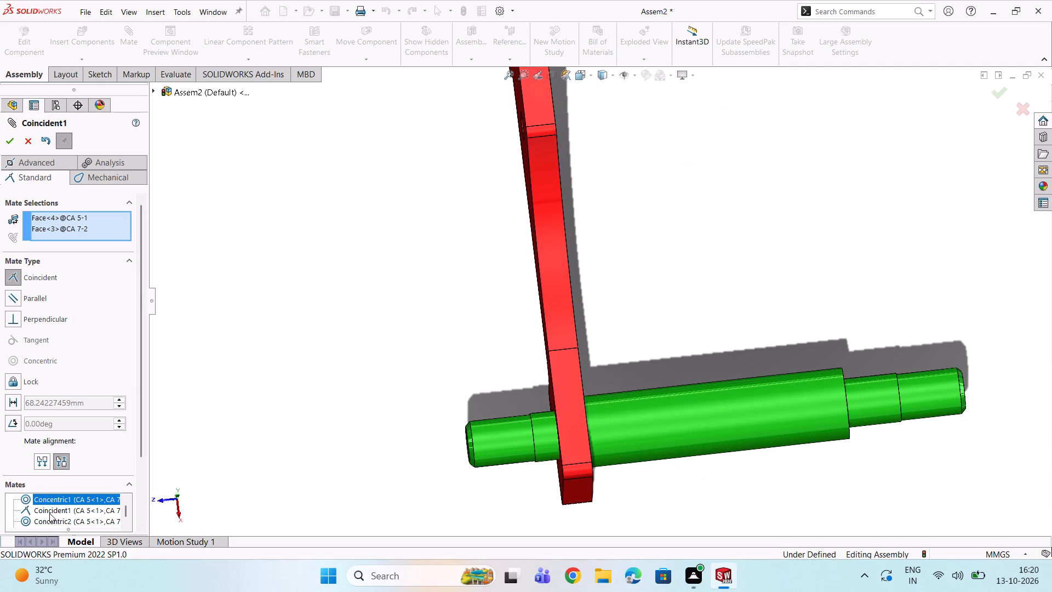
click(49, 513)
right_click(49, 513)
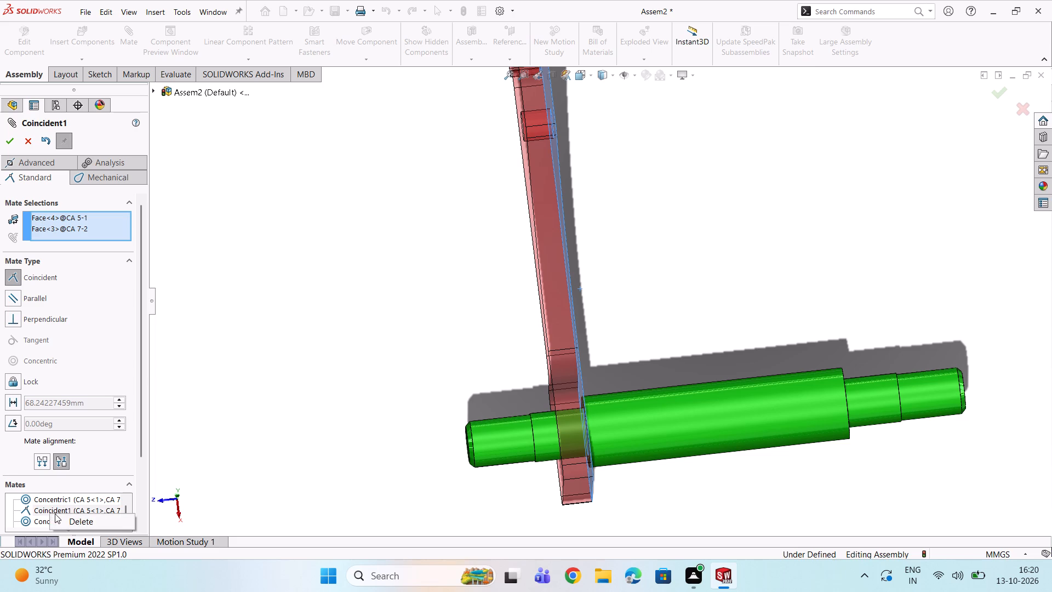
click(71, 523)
Mate the first CA 7 shaft's large shoulder face coincident with the rear face of the CA 5 bracket.
scroll(374, 322, up, 4)
scroll(527, 227, down, 2)
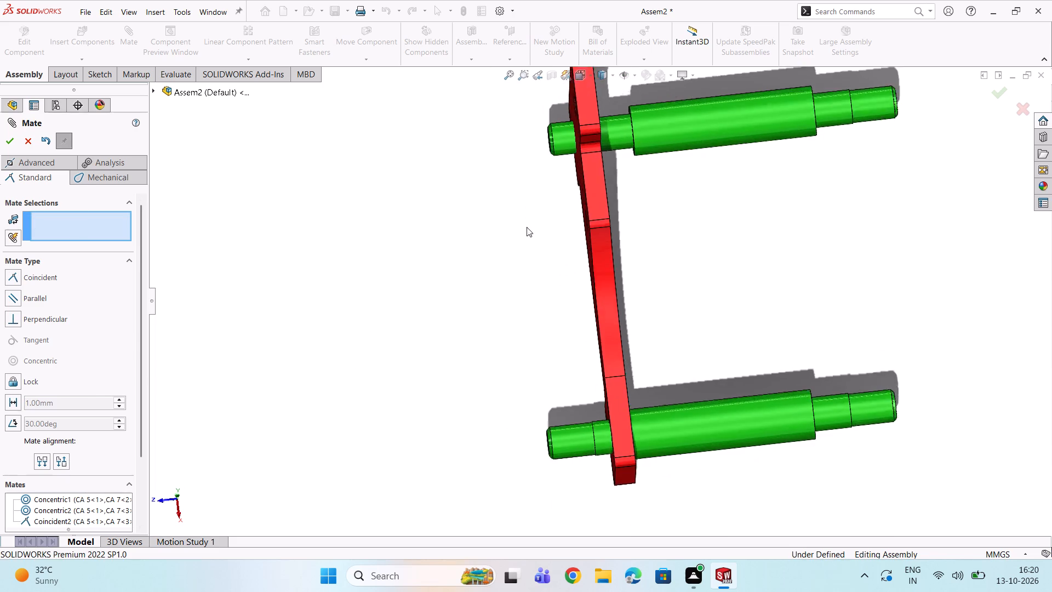
scroll(527, 227, down, 1)
scroll(590, 177, up, 4)
scroll(611, 167, down, 7)
scroll(629, 286, down, 3)
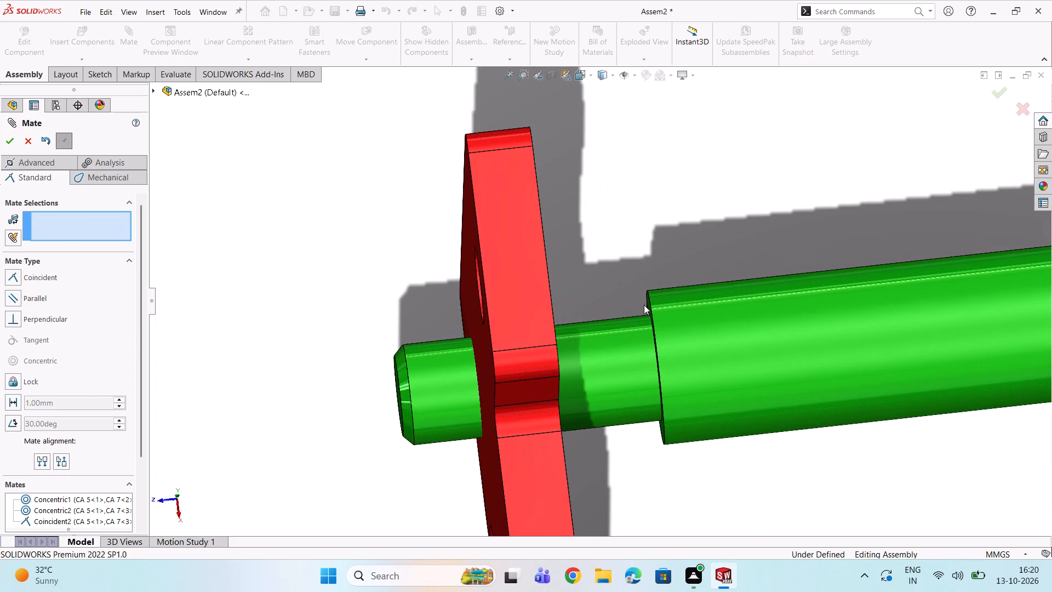
scroll(641, 300, down, 1)
middle_drag(640, 300, 641, 309)
scroll(641, 304, down, 4)
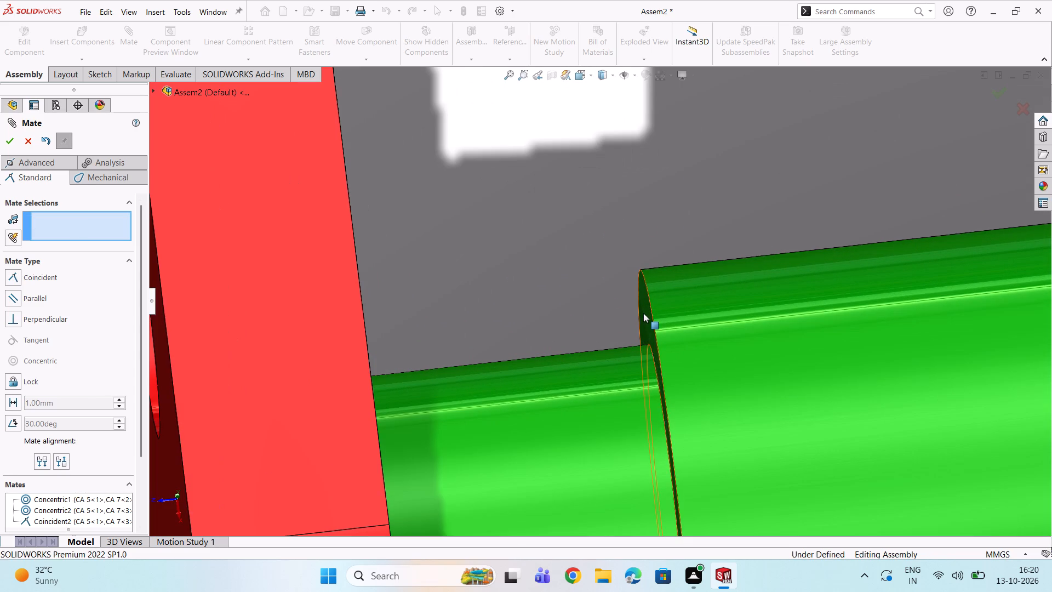
double_click(644, 313)
scroll(467, 371, up, 4)
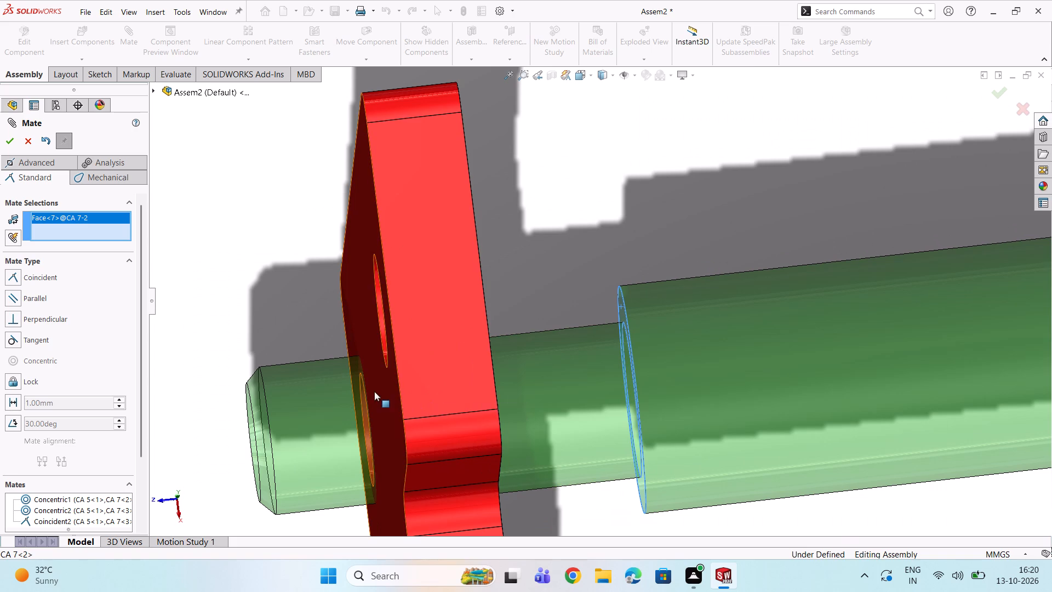
middle_drag(471, 366, 445, 342)
double_click(643, 449)
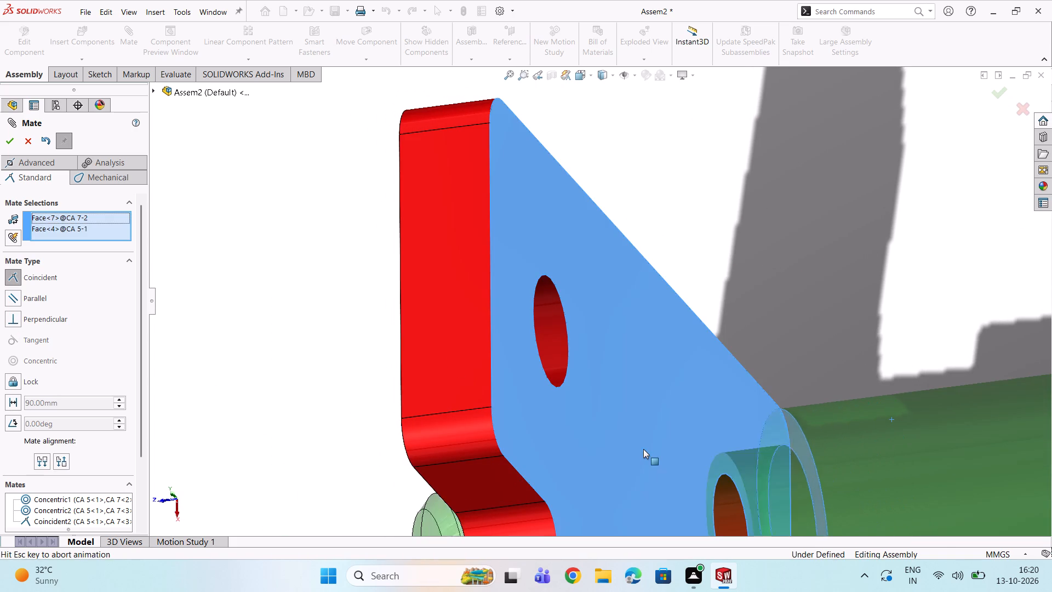
click(792, 465)
Check whether the second CA 7 shaft still slides and examine both shafts' seating against the bracket from several angles.
scroll(745, 449, up, 2)
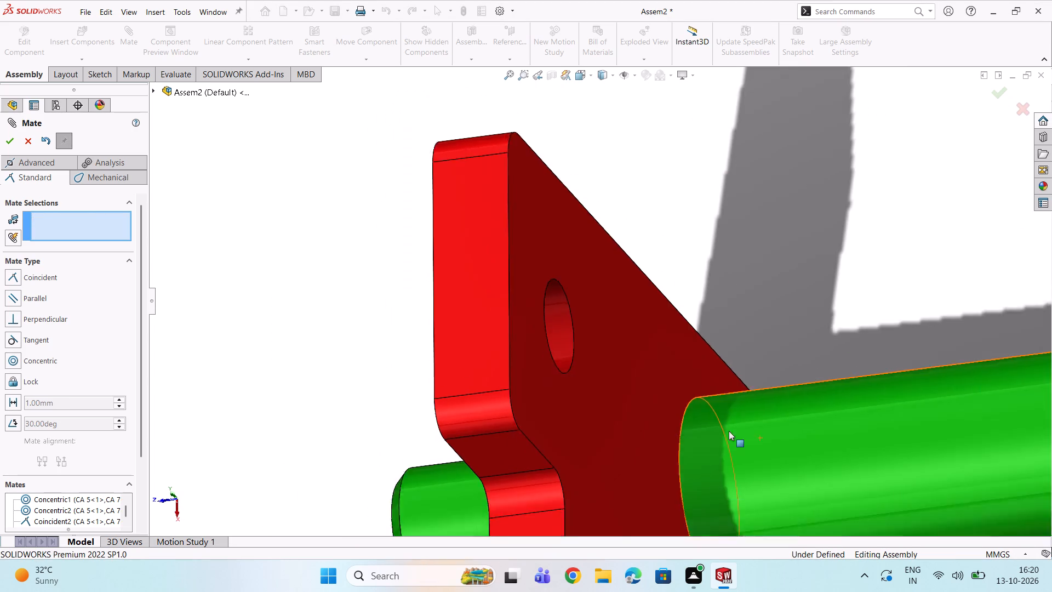
scroll(729, 431, up, 8)
scroll(687, 462, up, 4)
drag(633, 412, 664, 413)
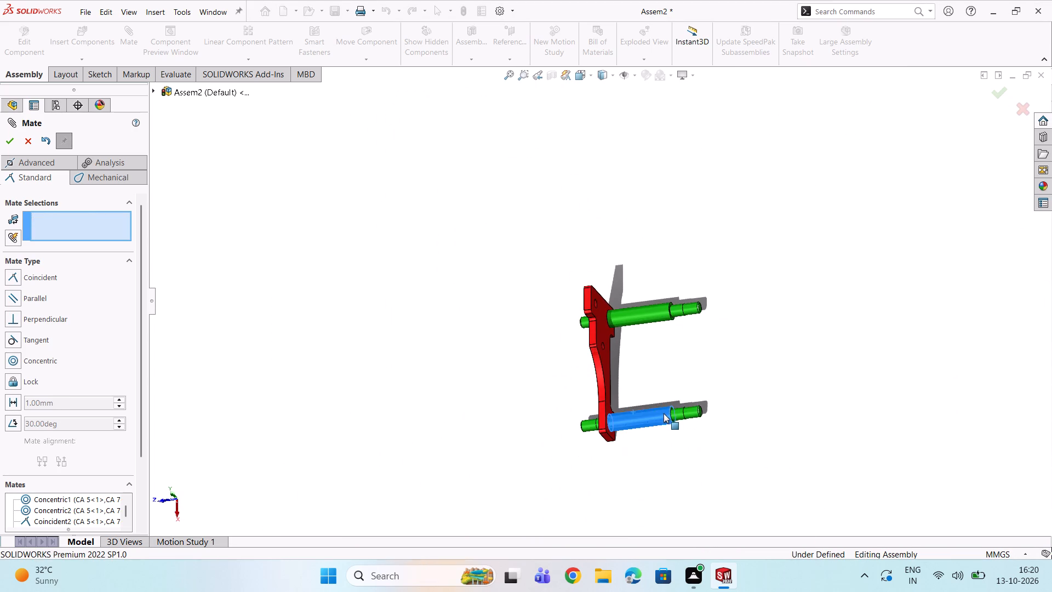
drag(664, 413, 665, 414)
click(665, 414)
scroll(606, 348, down, 3)
middle_drag(601, 347, 584, 229)
scroll(615, 234, up, 1)
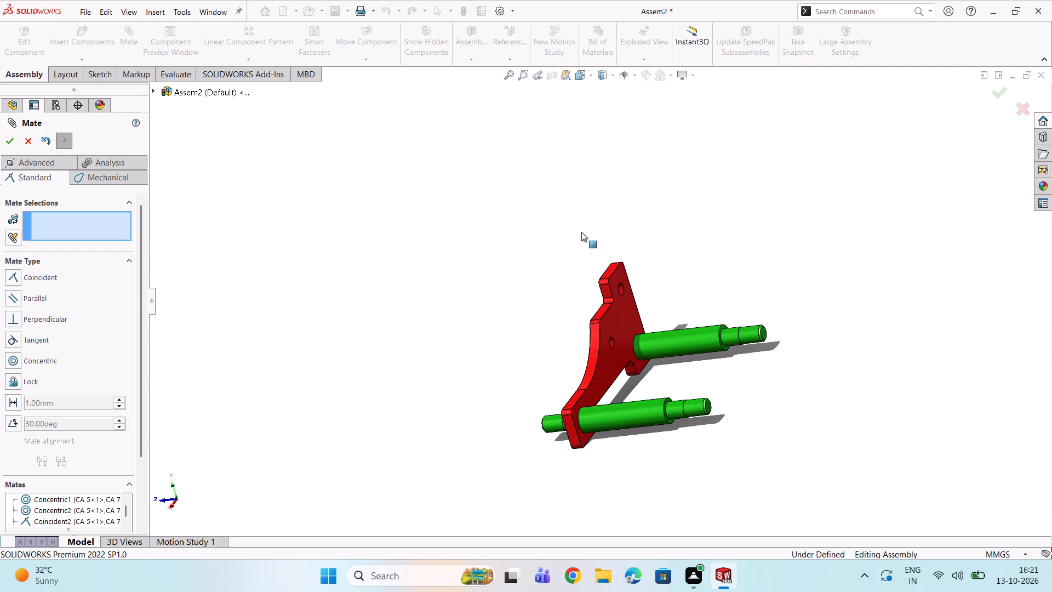
scroll(635, 329, up, 3)
scroll(619, 374, down, 7)
scroll(575, 311, down, 3)
middle_click(575, 311)
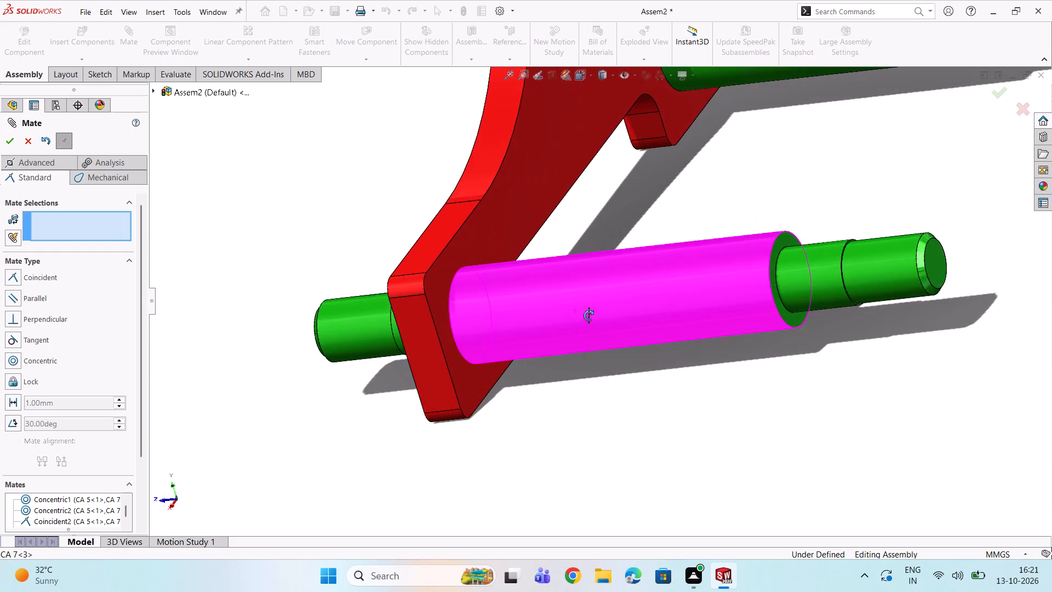
scroll(543, 310, down, 2)
middle_drag(542, 310, 565, 315)
scroll(557, 318, up, 1)
scroll(590, 259, up, 2)
middle_drag(595, 256, 597, 257)
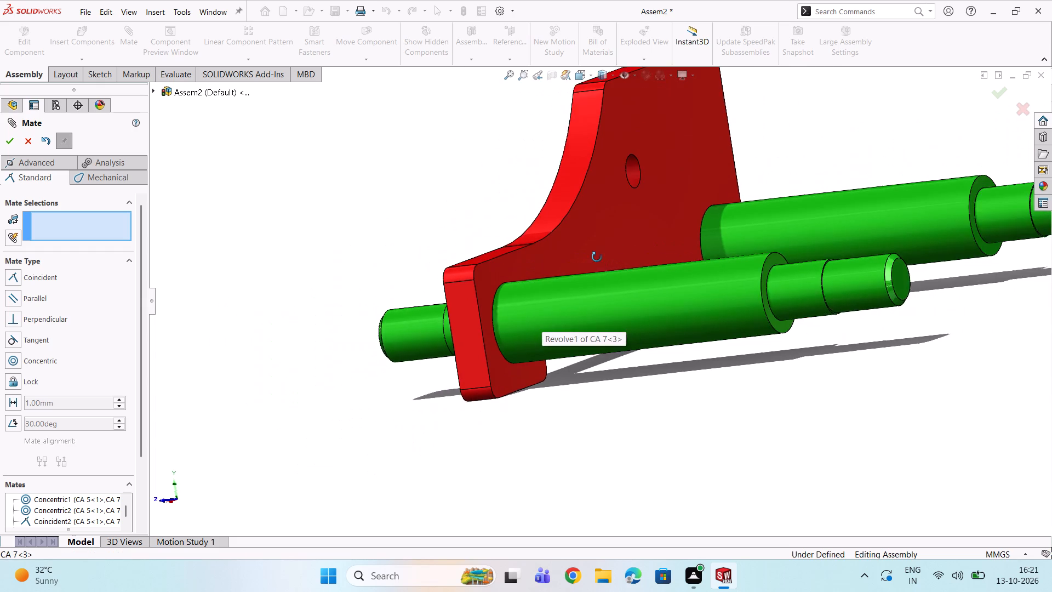
middle_drag(597, 257, 647, 300)
scroll(641, 271, up, 4)
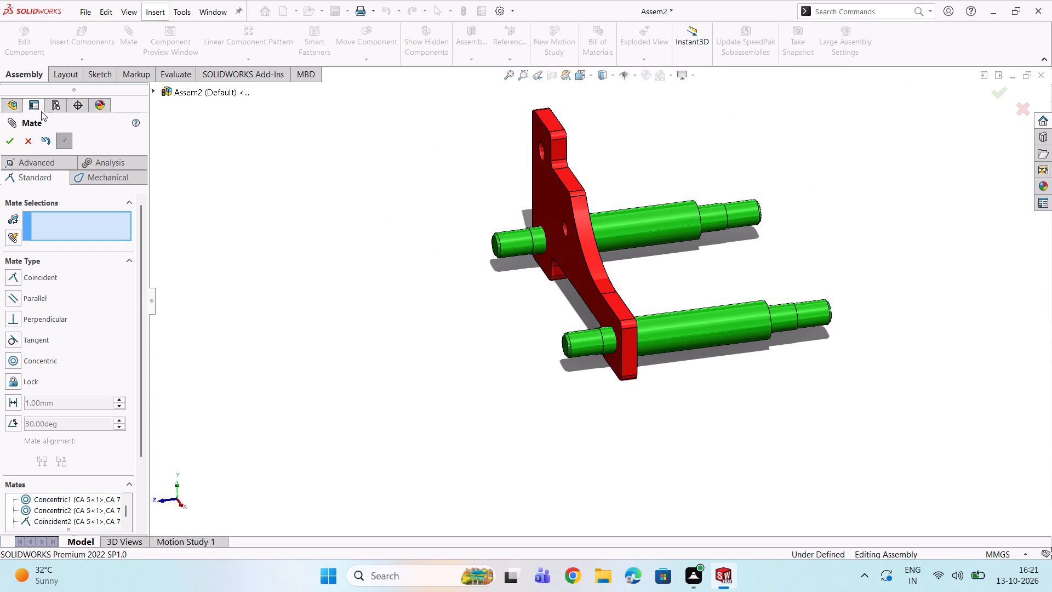
click(28, 140)
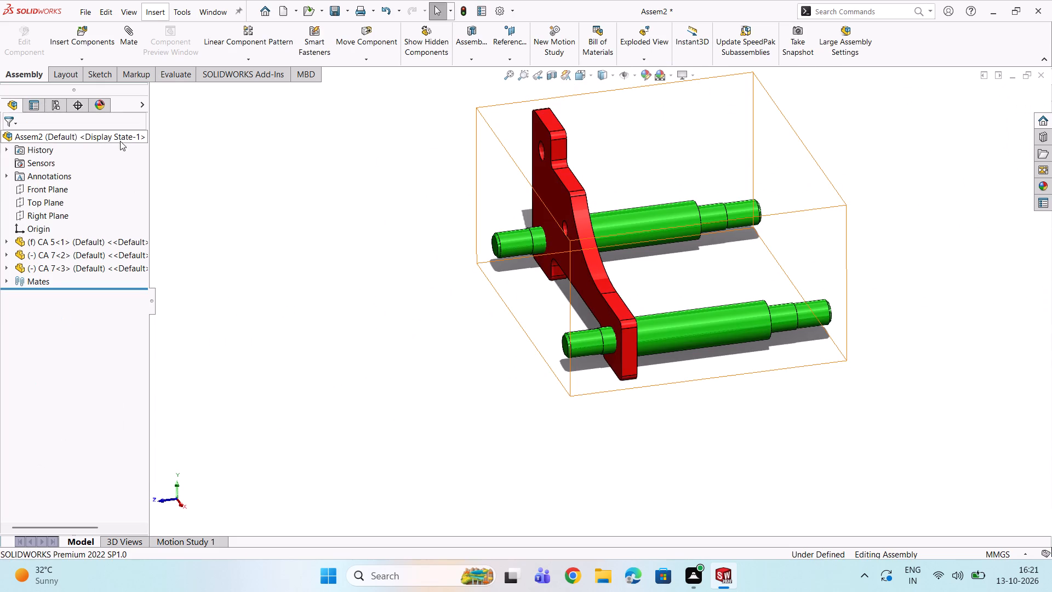
Create a reference plane offset 220 mm from the CA 5 bracket's rear face, towards the long ends of the shafts.
scroll(460, 207, down, 2)
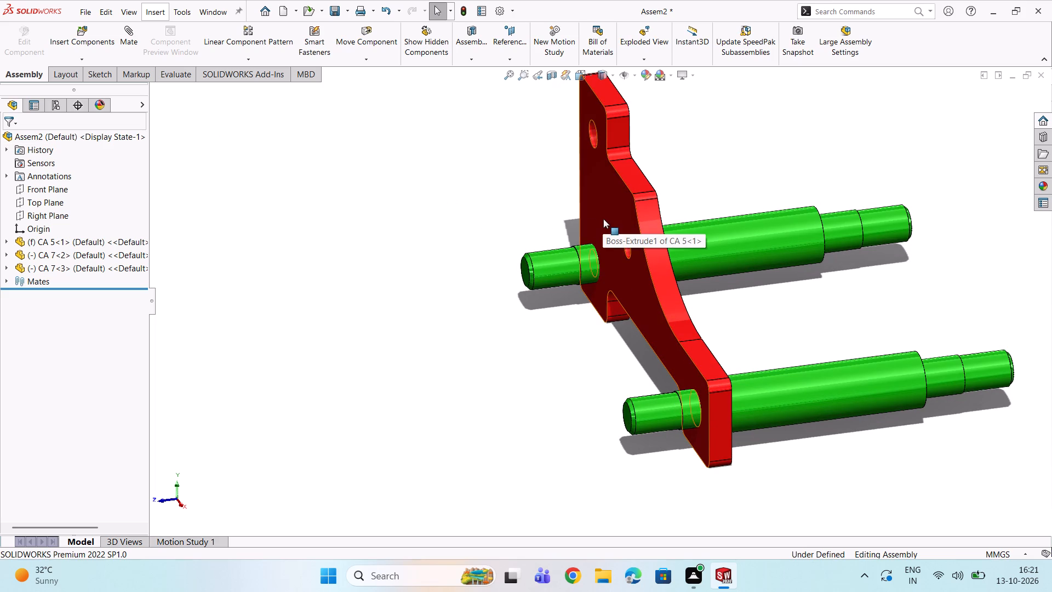
middle_drag(653, 226, 631, 231)
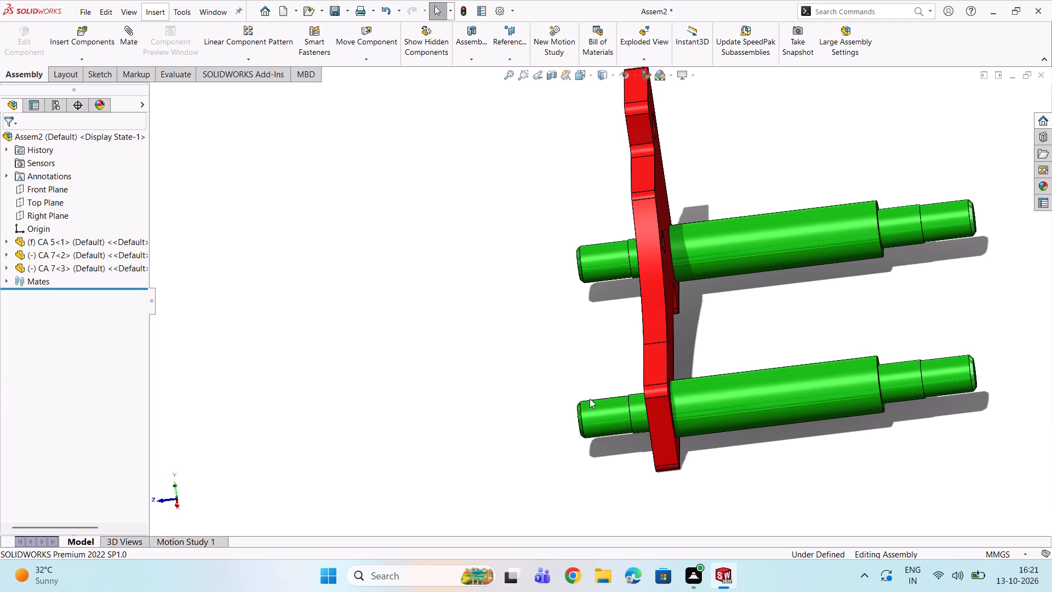
click(660, 204)
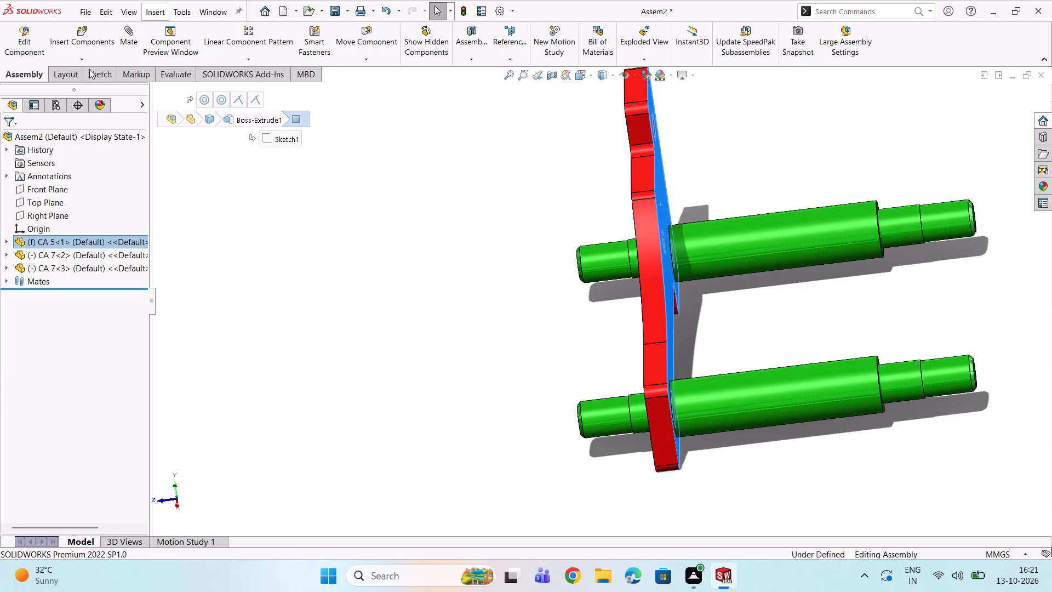
triple_click(506, 37)
double_click(506, 70)
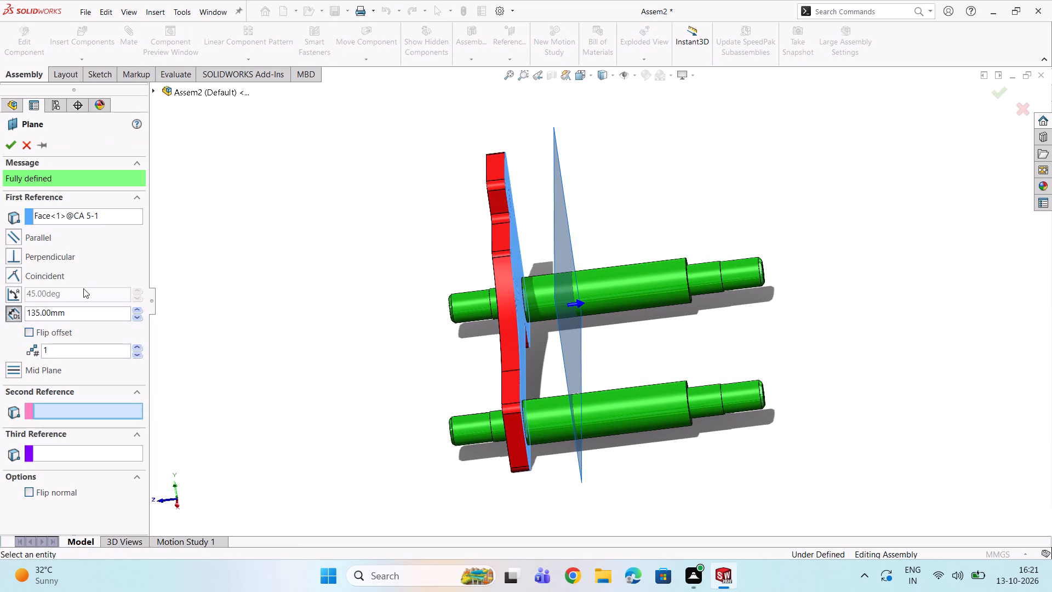
triple_click(76, 312)
double_click(76, 316)
text(220)
key(Return)
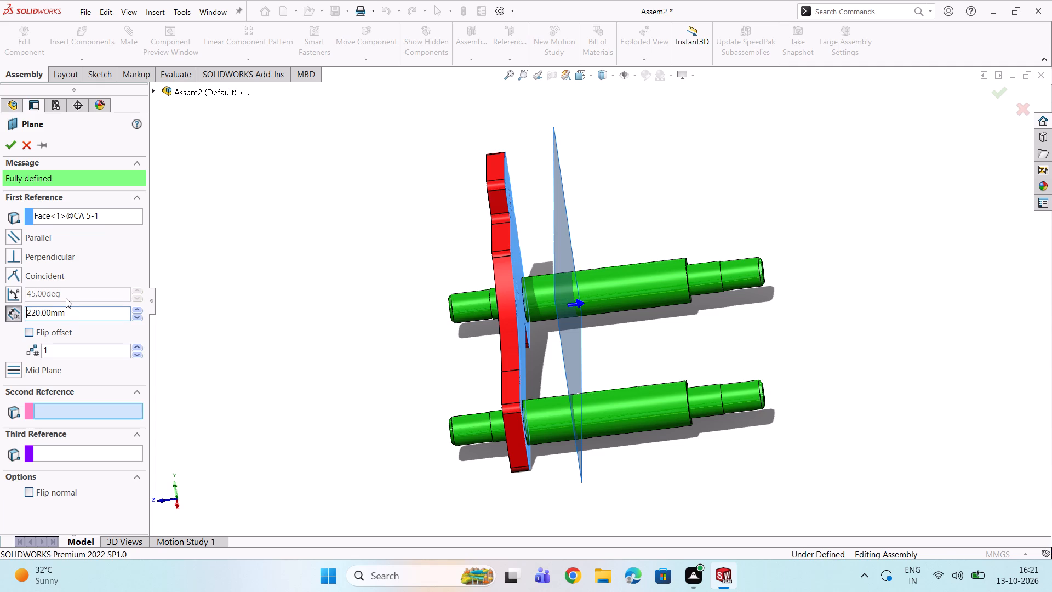
double_click(8, 147)
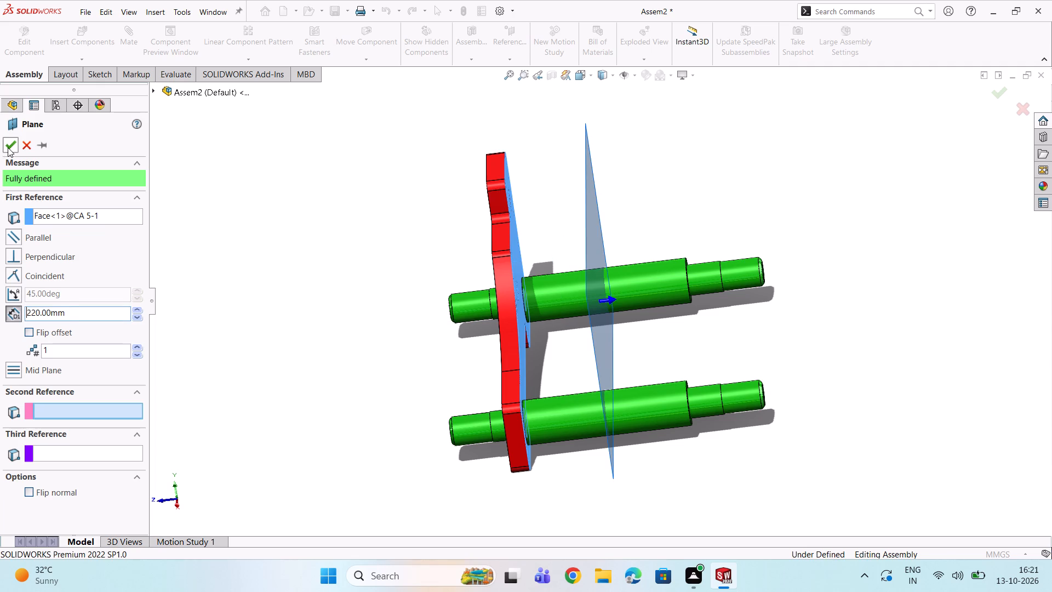
click(361, 208)
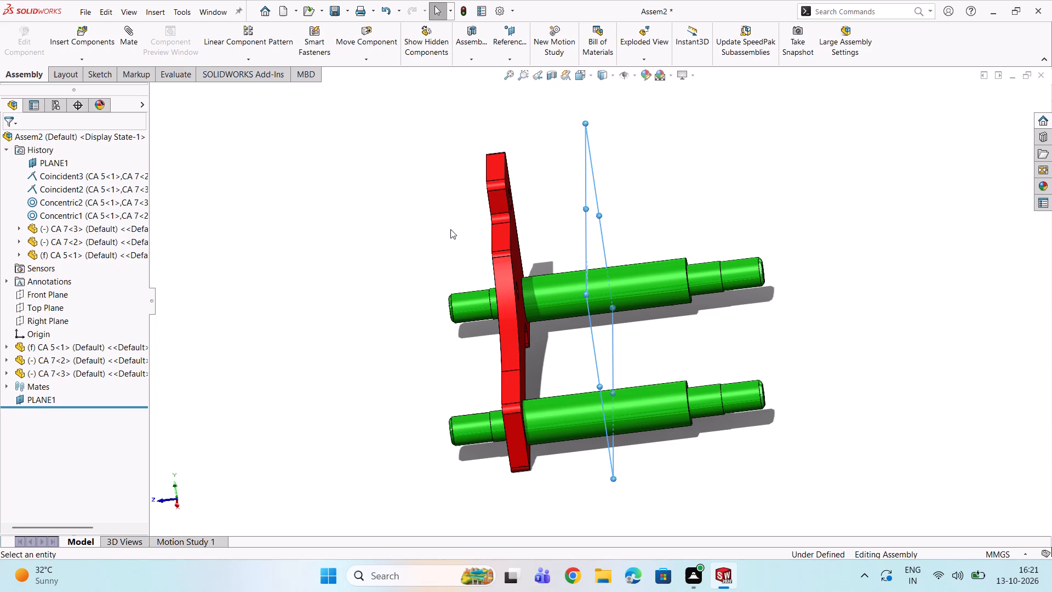
Insert the CA 4 wheel, rotate it in 90-degree increments until it is parallel to the bracket, and place it in front.
scroll(394, 291, up, 1)
middle_drag(408, 285, 450, 282)
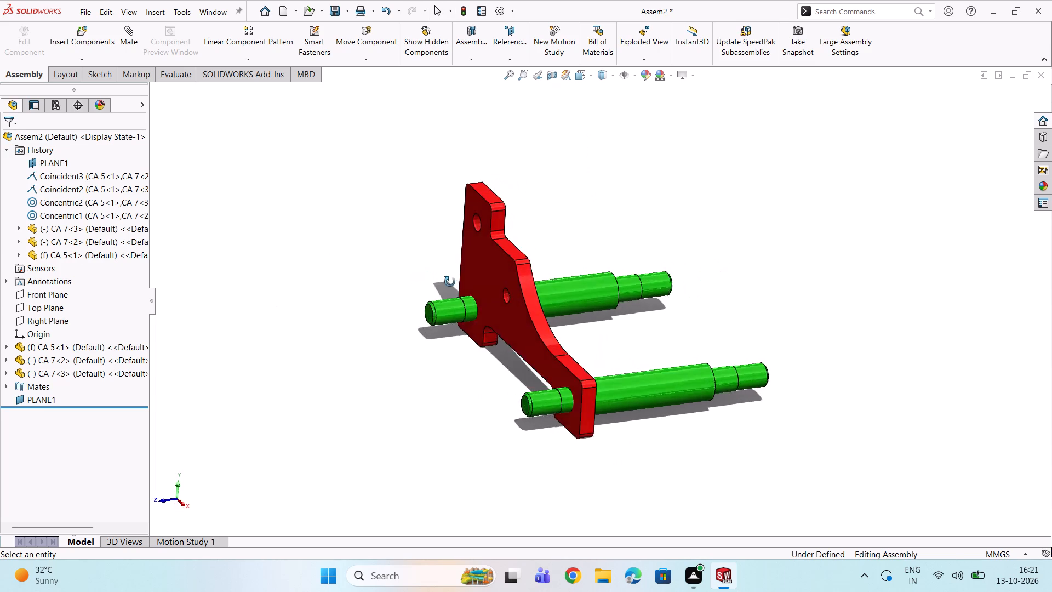
middle_drag(450, 282, 459, 299)
scroll(459, 301, down, 1)
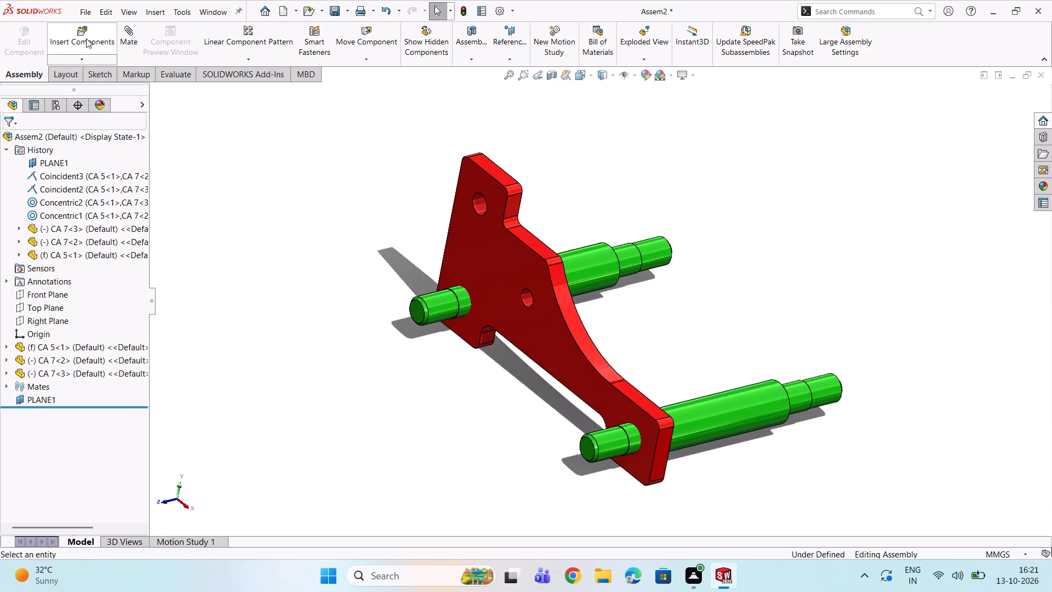
double_click(86, 38)
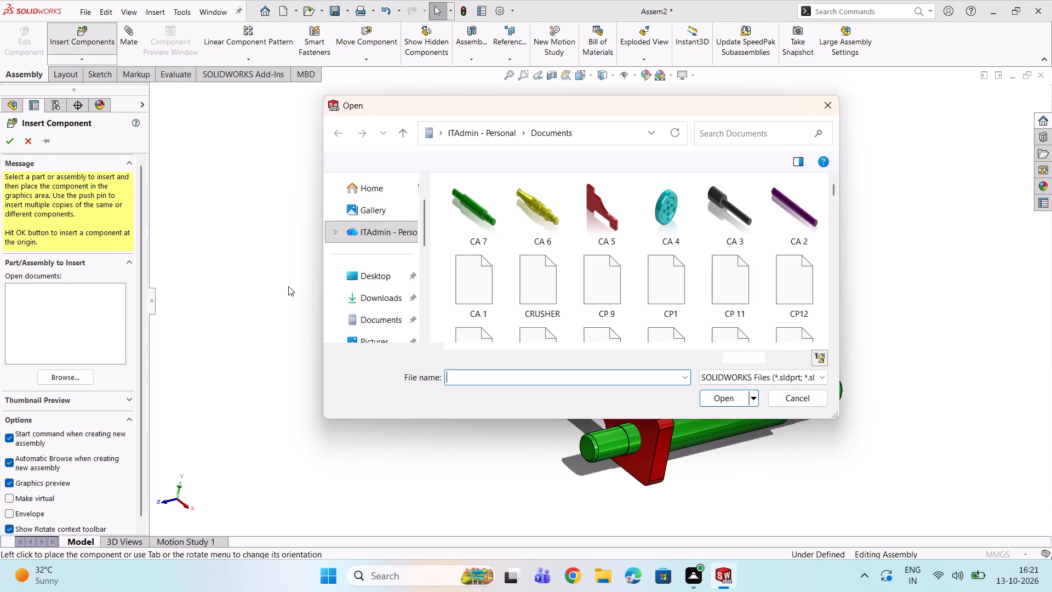
double_click(655, 205)
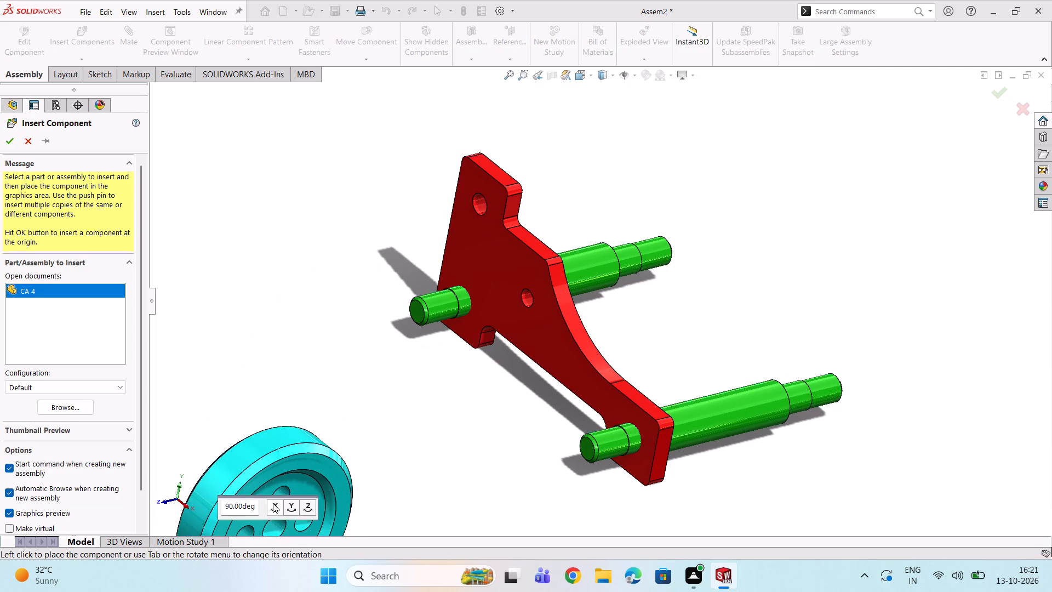
double_click(273, 503)
click(282, 503)
click(287, 503)
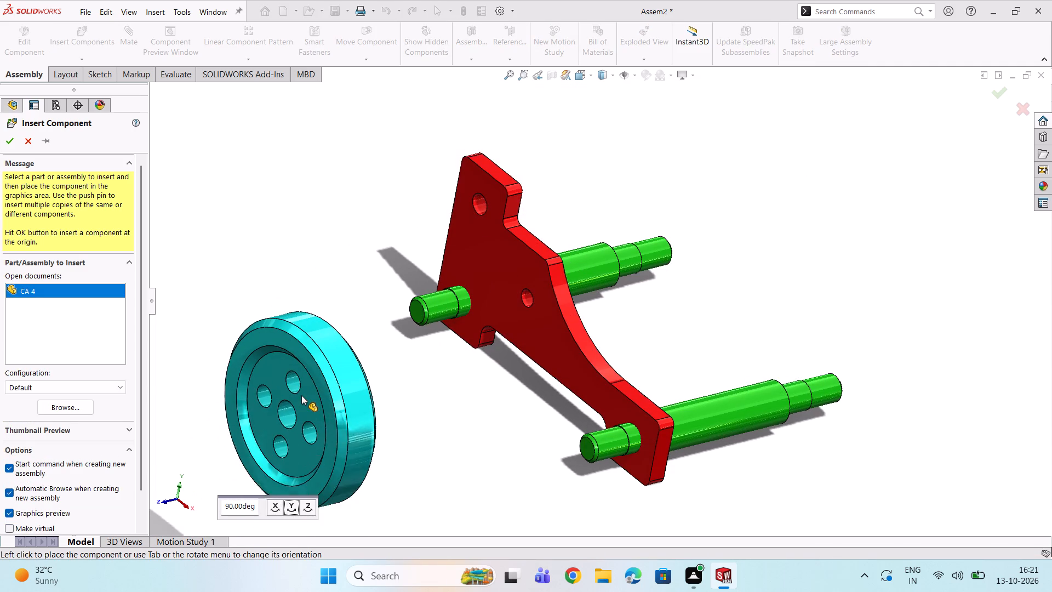
click(314, 347)
Copy the CA 4 wheel and place the second instance just below the first one.
scroll(339, 331, up, 1)
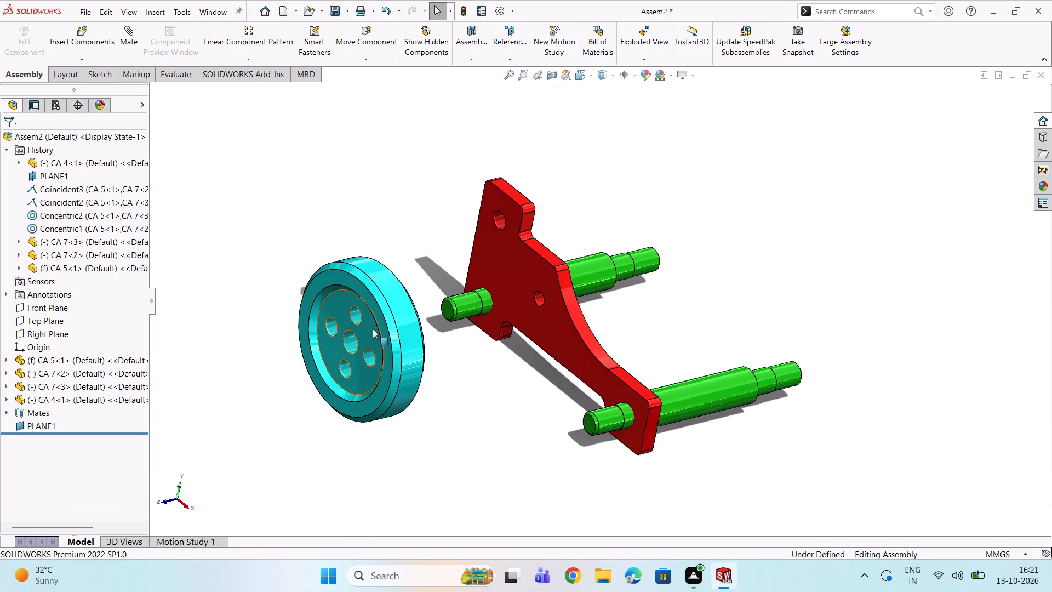
ctrl+drag(370, 326, 463, 463)
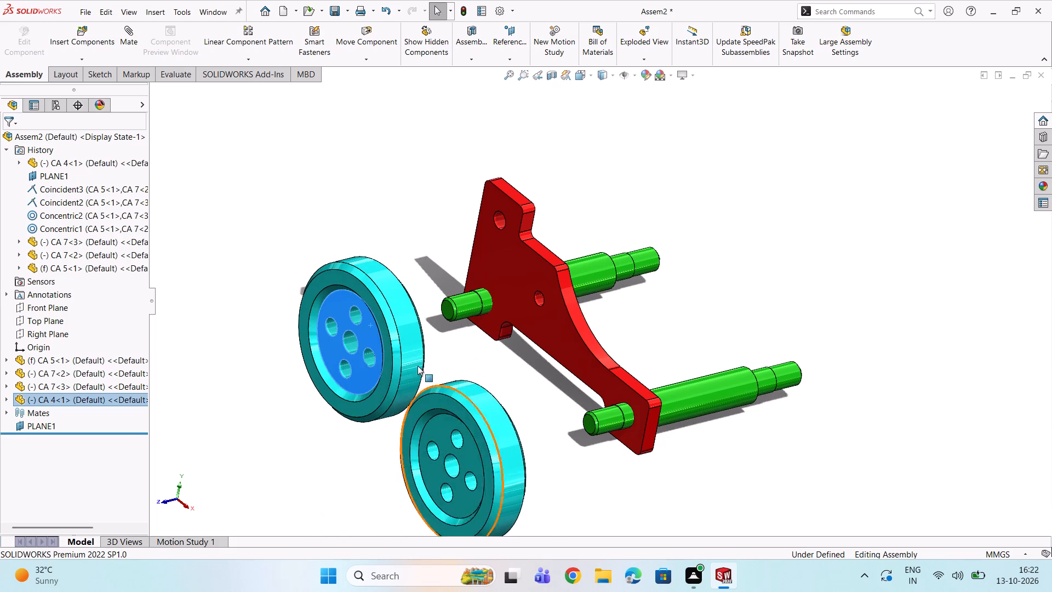
scroll(413, 363, down, 2)
key(space)
key(Escape)
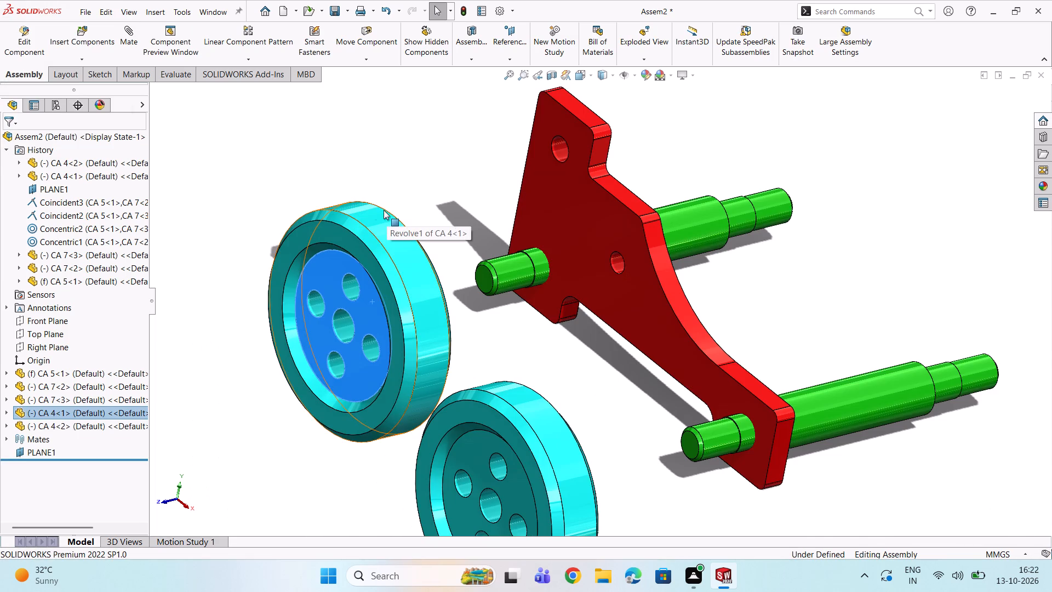
key(Escape)
key(Escape)
Mate the first CA 4 wheel's centre bore concentric with the front end cylinder of the first CA 7 shaft.
scroll(355, 269, down, 2)
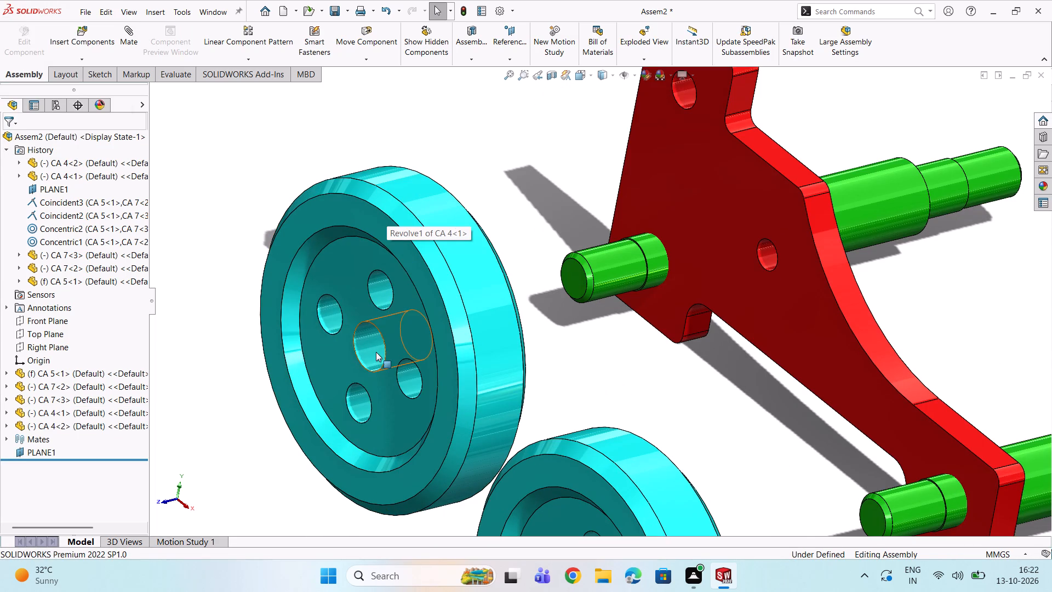
click(374, 348)
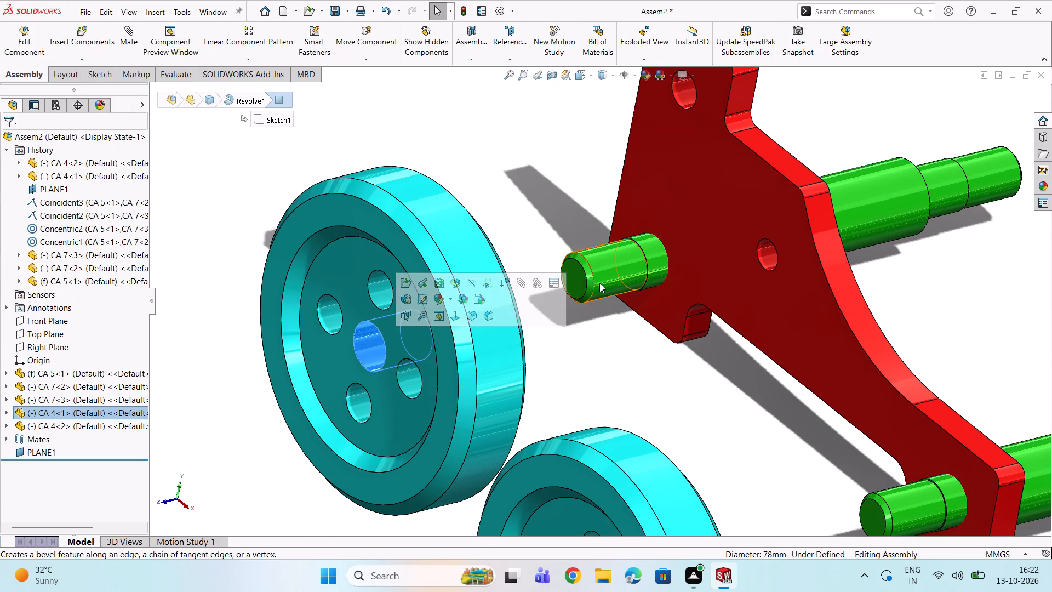
click(599, 283)
scroll(627, 276, down, 1)
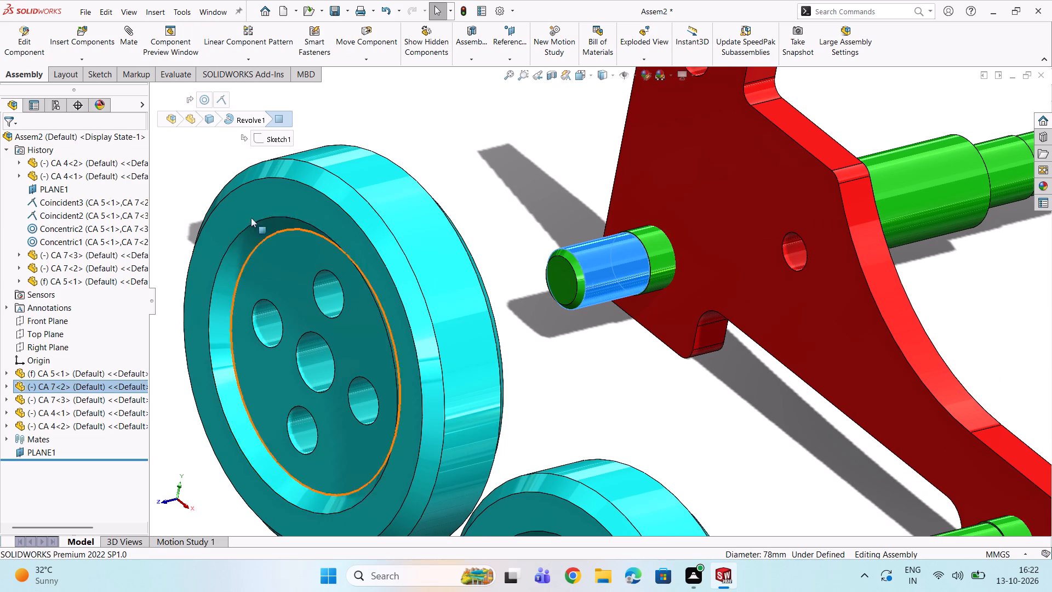
double_click(133, 48)
click(128, 42)
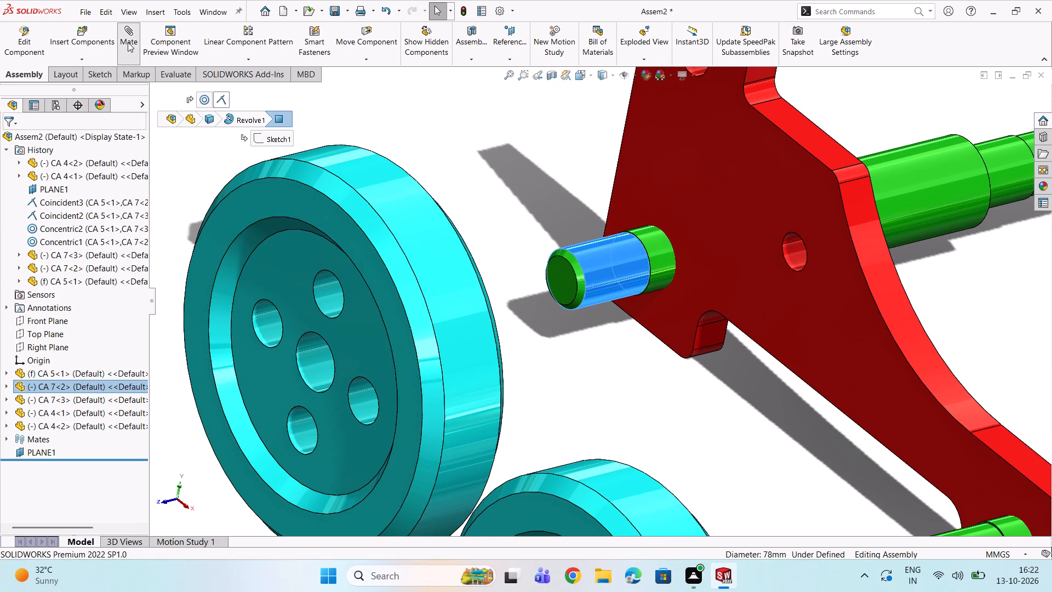
click(316, 363)
scroll(661, 298, up, 1)
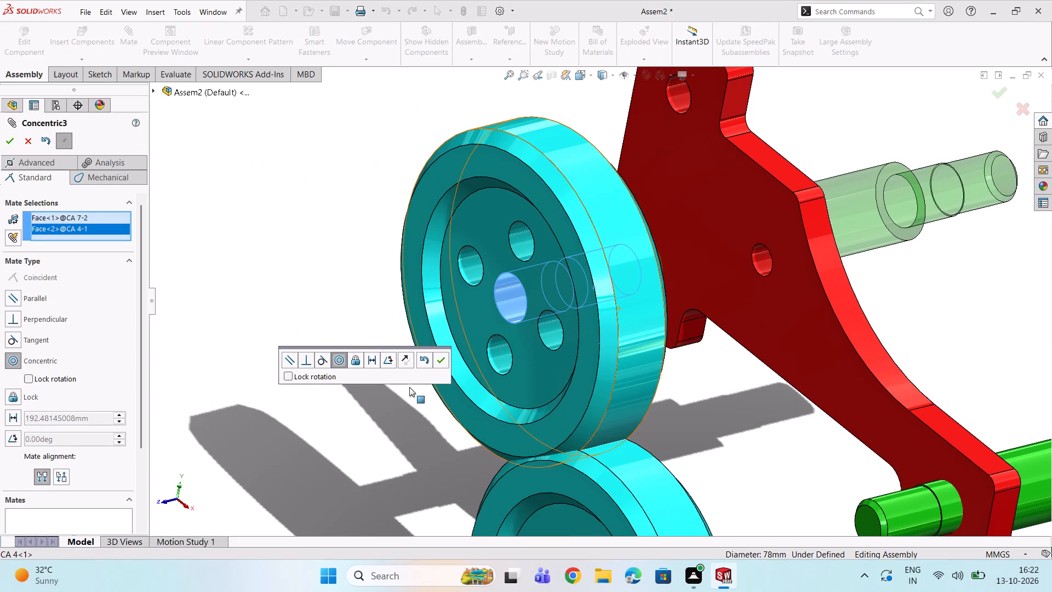
click(439, 360)
Slide the first CA 4 wheel forward along its shaft axis, well clear of the first CA 7 shaft's front end.
middle_drag(665, 294, 600, 289)
drag(692, 270, 683, 270)
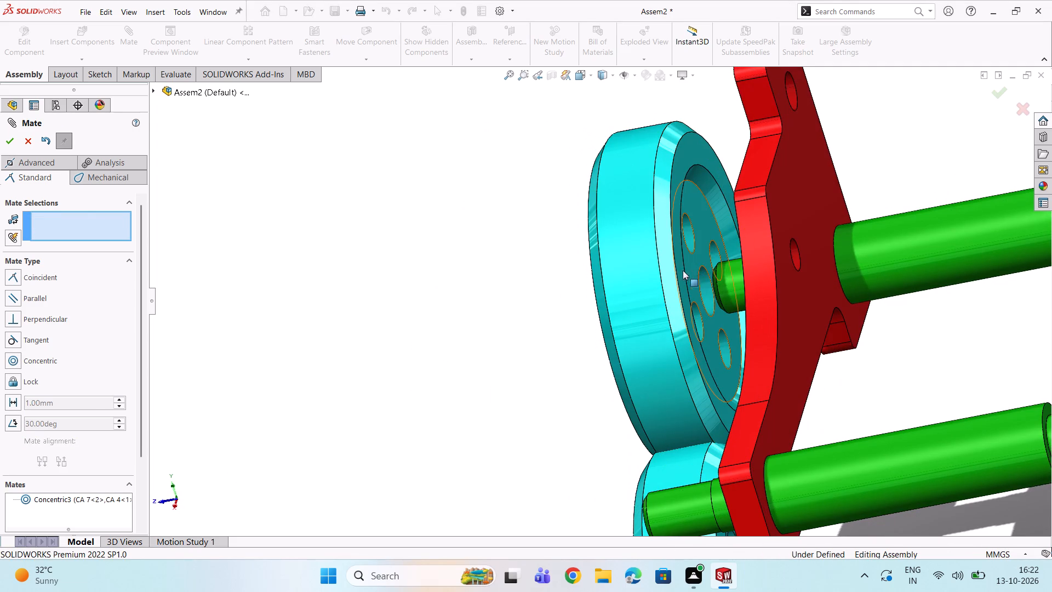
drag(683, 270, 619, 271)
drag(608, 270, 470, 269)
click(339, 260)
drag(624, 285, 294, 264)
Mate the first CA 4 wheel's recessed rear web face coincident with the narrow front shoulder face of the first CA 7 shaft.
scroll(651, 292, up, 1)
middle_drag(665, 294, 700, 329)
scroll(700, 329, down, 4)
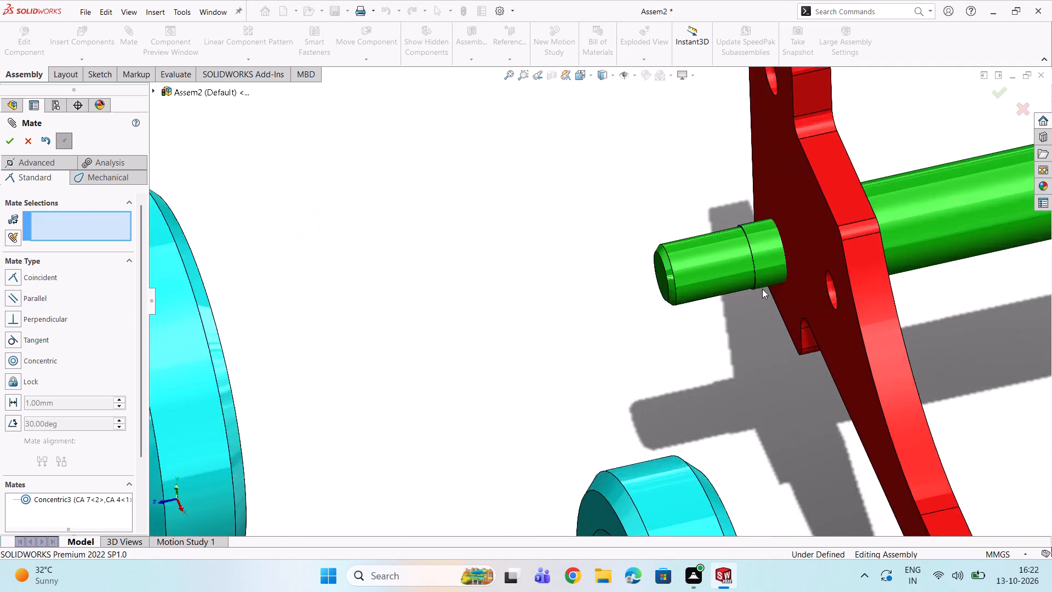
scroll(762, 289, down, 7)
middle_drag(681, 255, 720, 254)
scroll(679, 213, up, 4)
scroll(615, 175, down, 1)
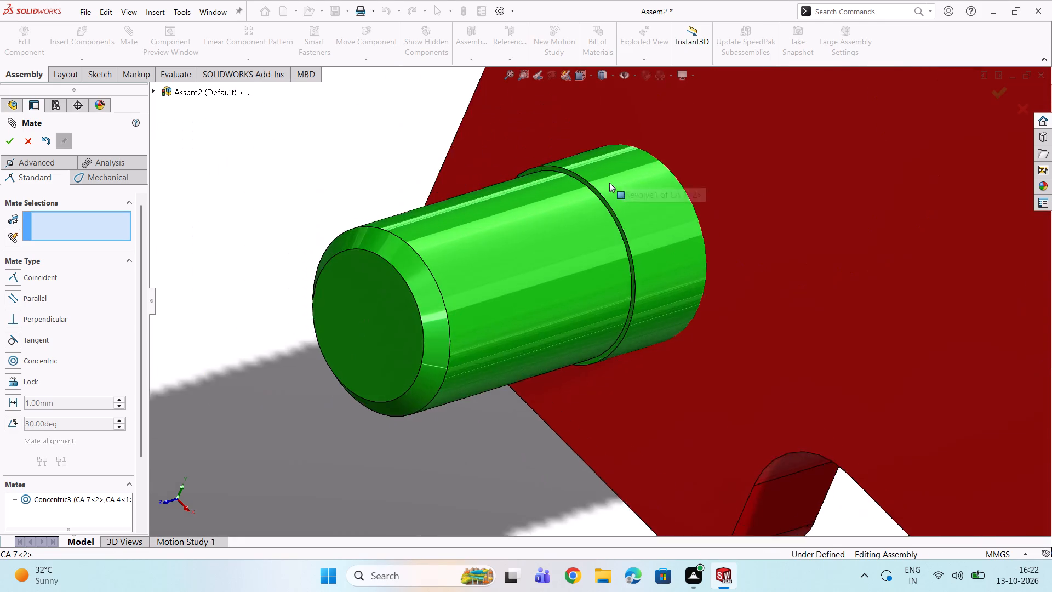
scroll(609, 183, down, 6)
click(517, 198)
scroll(512, 203, up, 3)
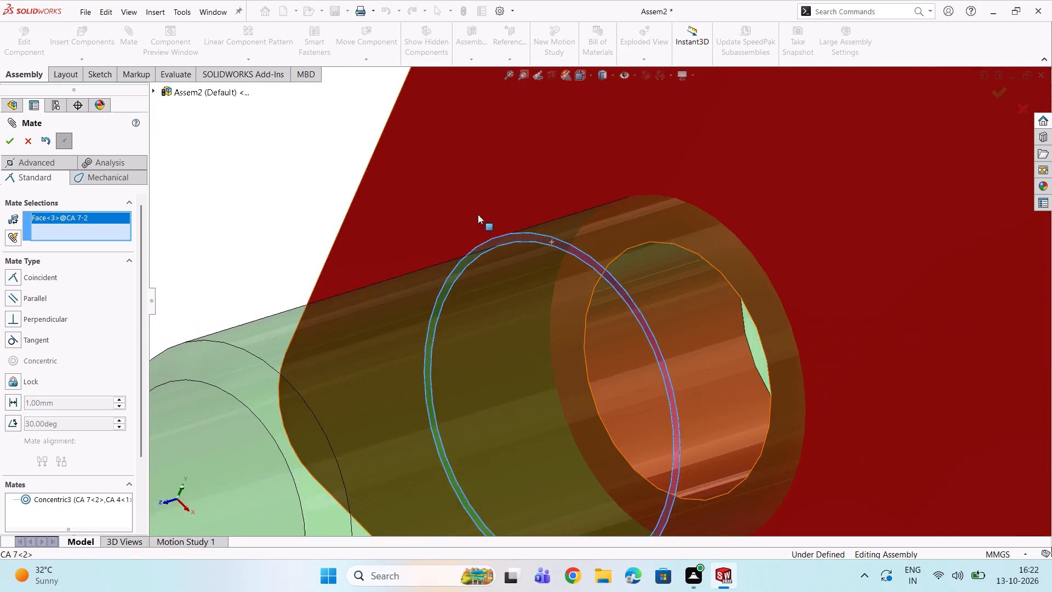
scroll(478, 214, up, 6)
middle_drag(404, 241, 321, 273)
scroll(328, 283, up, 4)
scroll(239, 297, up, 3)
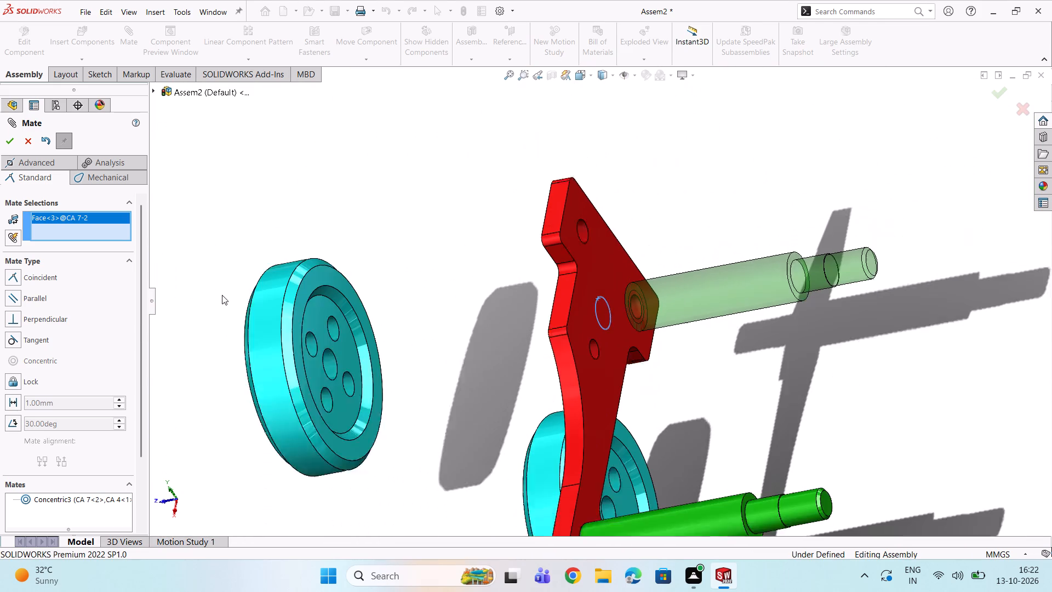
scroll(222, 295, up, 1)
scroll(363, 337, down, 5)
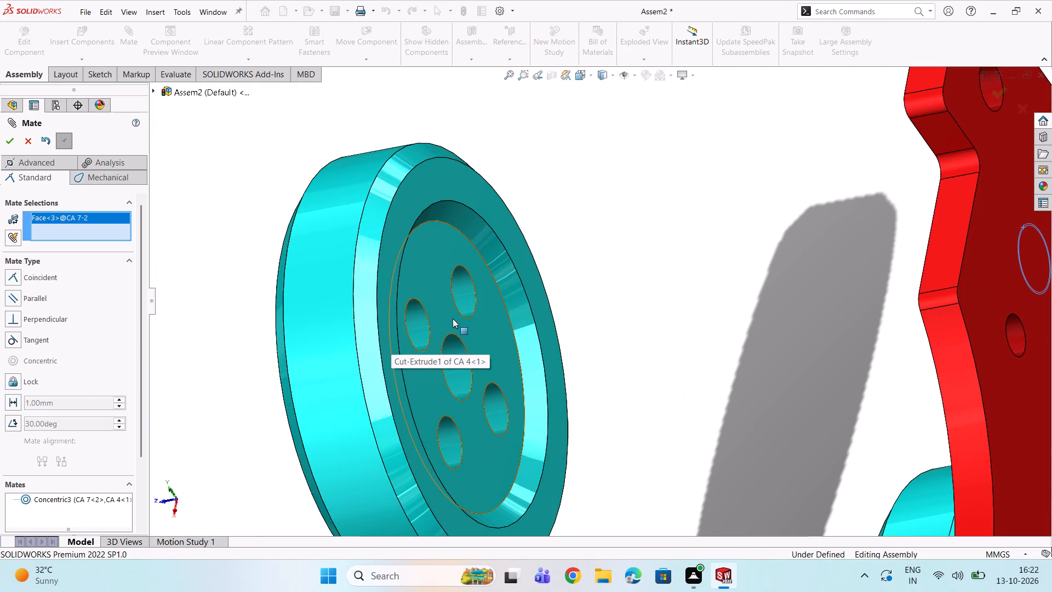
click(447, 319)
scroll(622, 345, up, 4)
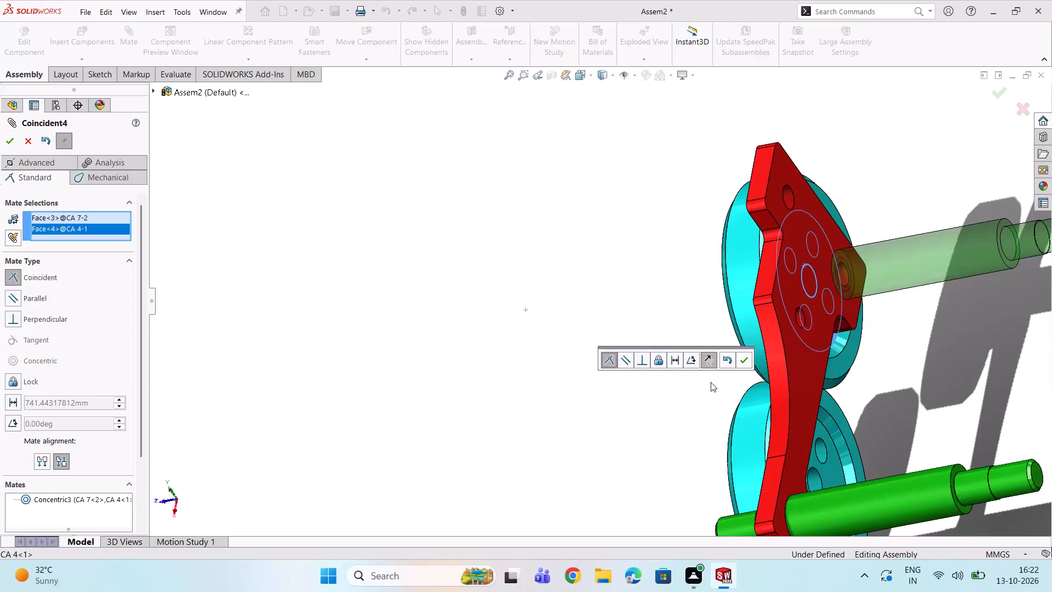
click(739, 360)
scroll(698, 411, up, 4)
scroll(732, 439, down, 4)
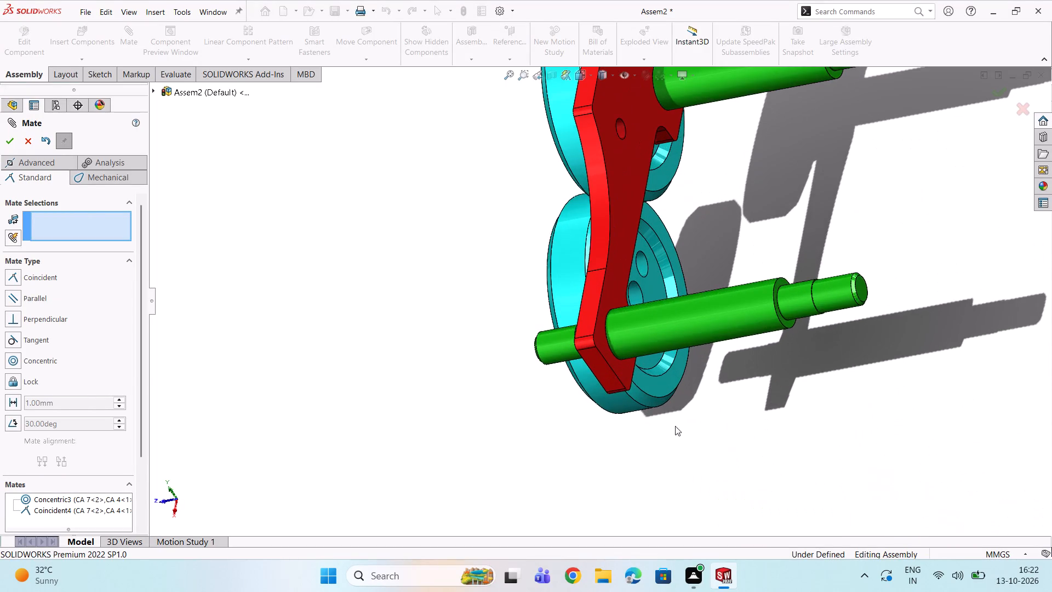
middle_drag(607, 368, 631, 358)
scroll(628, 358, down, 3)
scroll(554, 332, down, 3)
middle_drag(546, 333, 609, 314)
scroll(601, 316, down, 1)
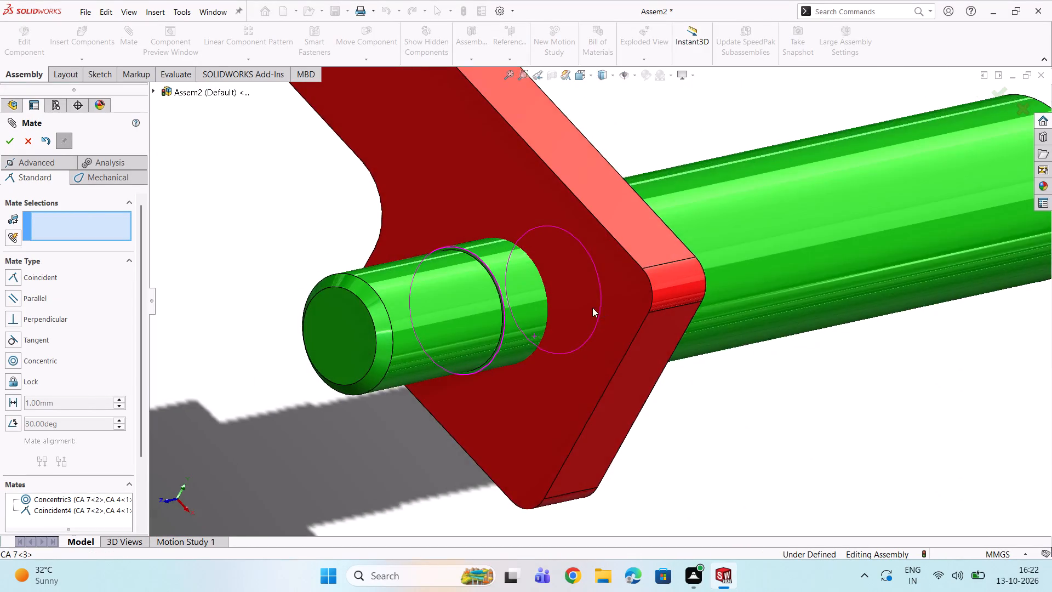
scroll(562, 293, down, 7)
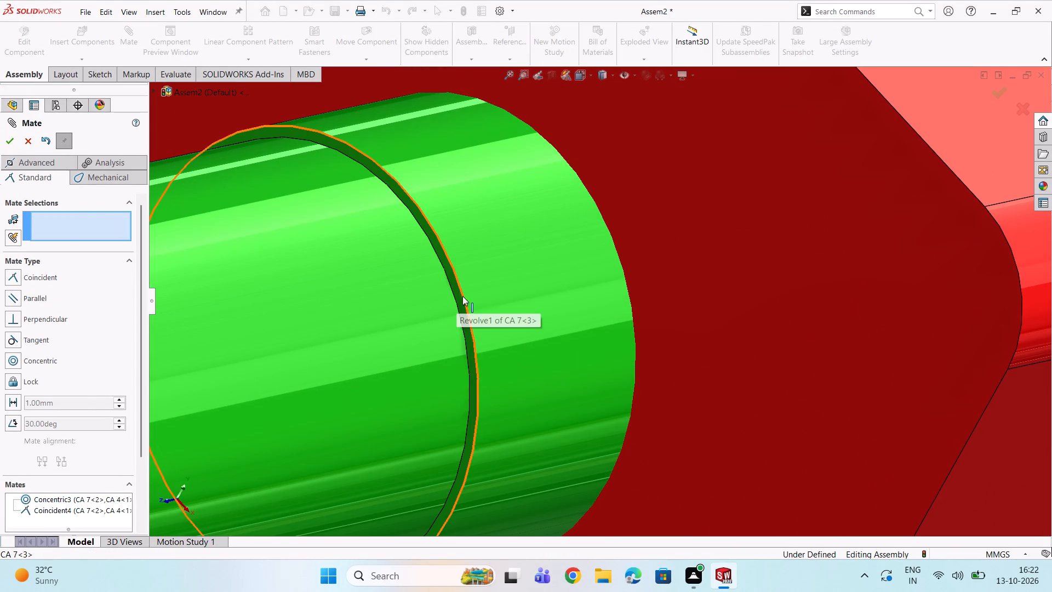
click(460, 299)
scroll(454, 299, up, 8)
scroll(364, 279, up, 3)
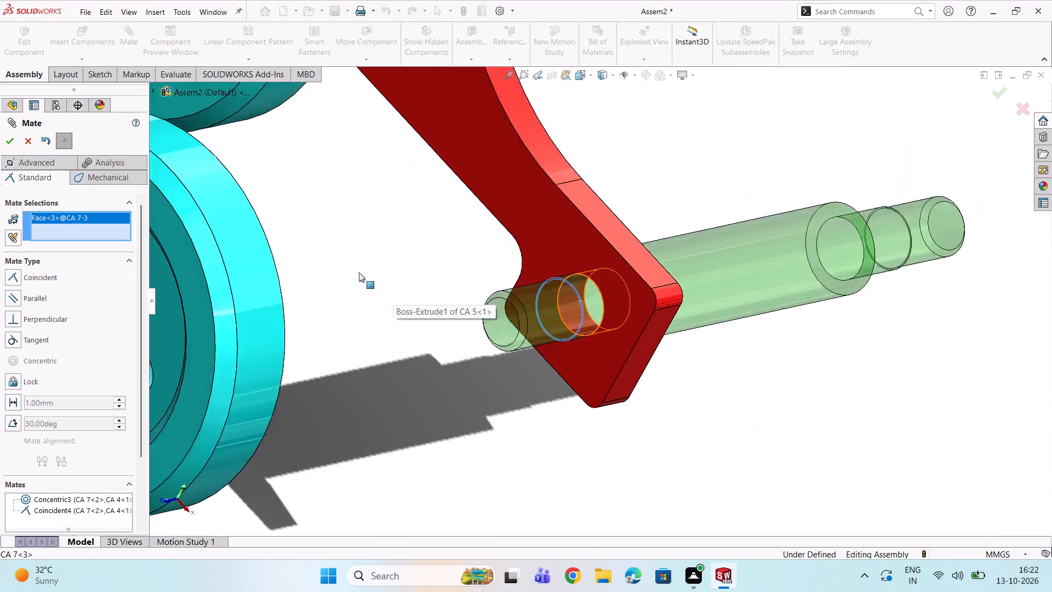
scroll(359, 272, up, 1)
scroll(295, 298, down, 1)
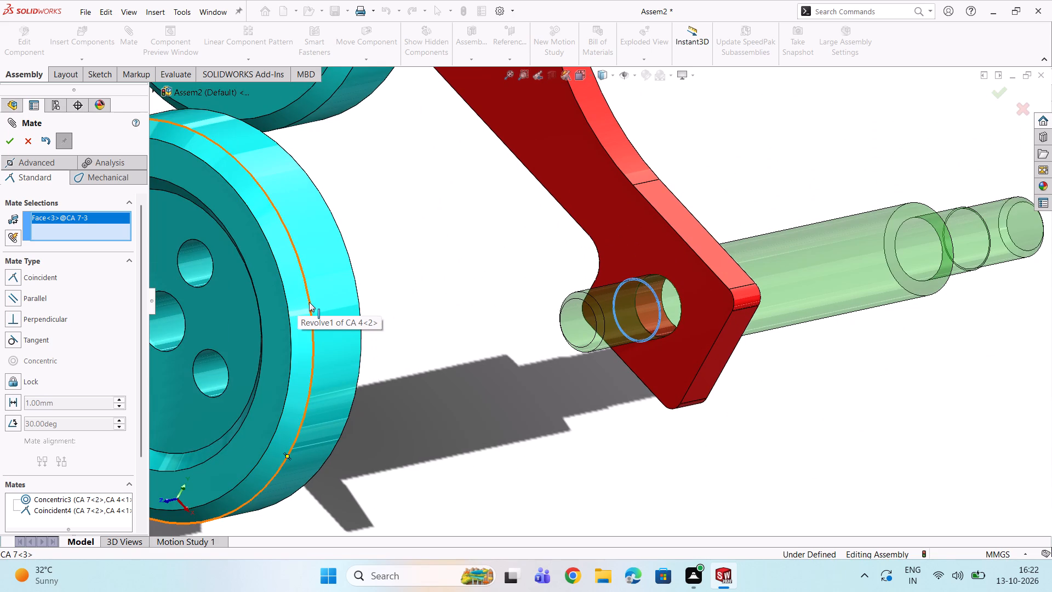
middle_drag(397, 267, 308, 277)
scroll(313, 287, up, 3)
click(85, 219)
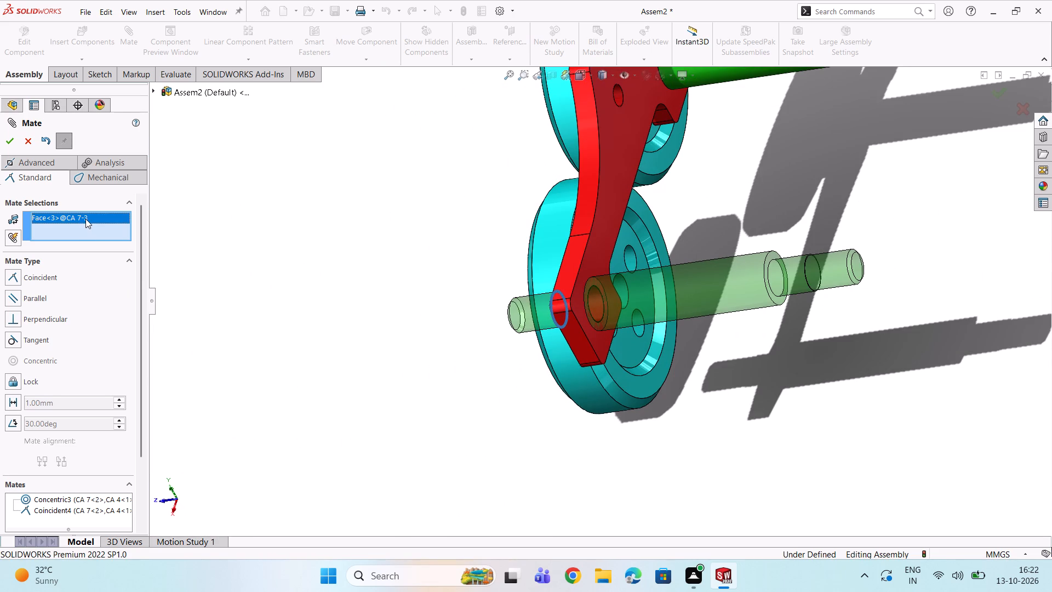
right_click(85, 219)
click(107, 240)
Mate the second CA 4 wheel's centre bore concentric with the front end cylinder of the second CA 7 shaft.
scroll(573, 338, up, 2)
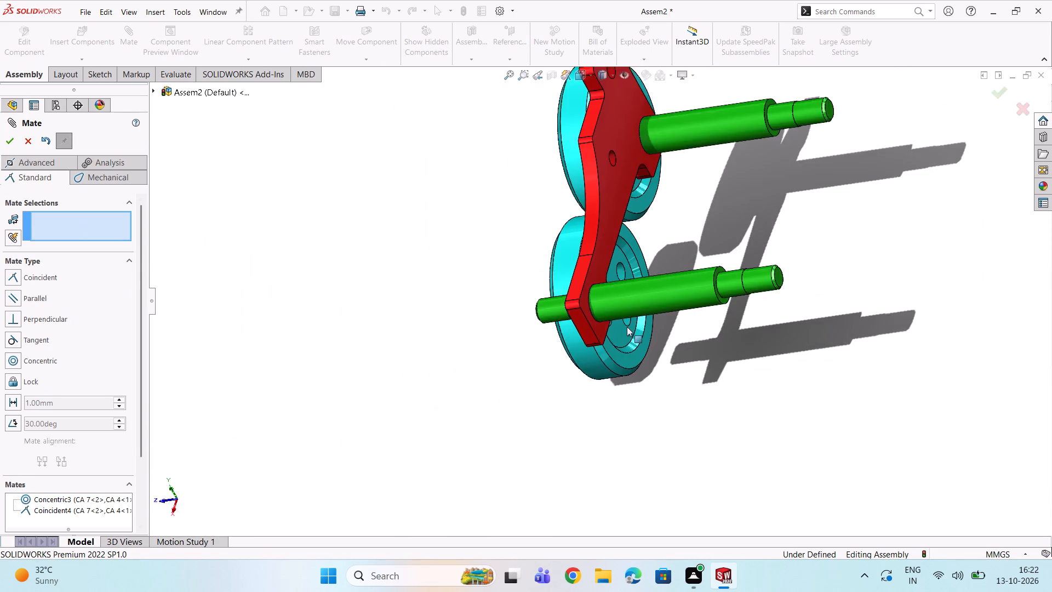
scroll(627, 327, down, 4)
middle_drag(479, 286, 518, 282)
scroll(513, 280, down, 1)
double_click(457, 281)
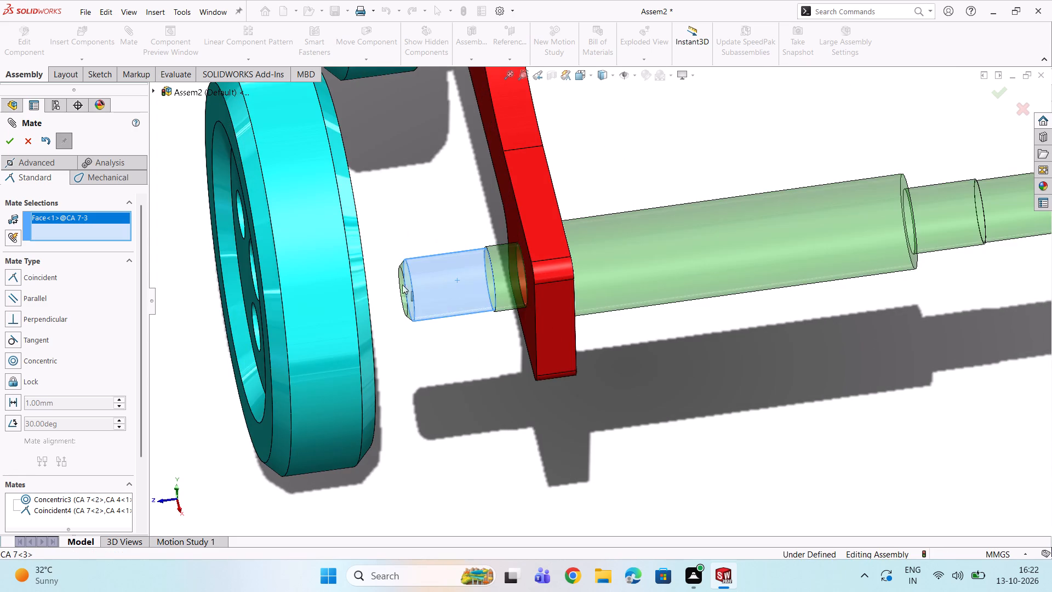
scroll(367, 277, down, 2)
scroll(264, 279, down, 3)
middle_drag(263, 279, 287, 270)
click(295, 270)
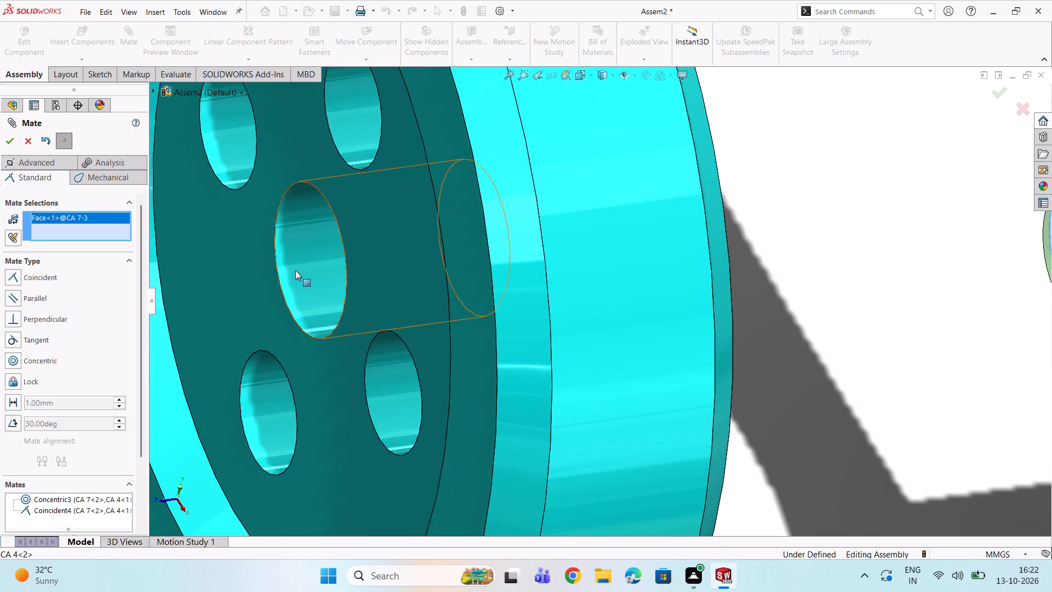
scroll(367, 272, up, 5)
scroll(460, 273, up, 2)
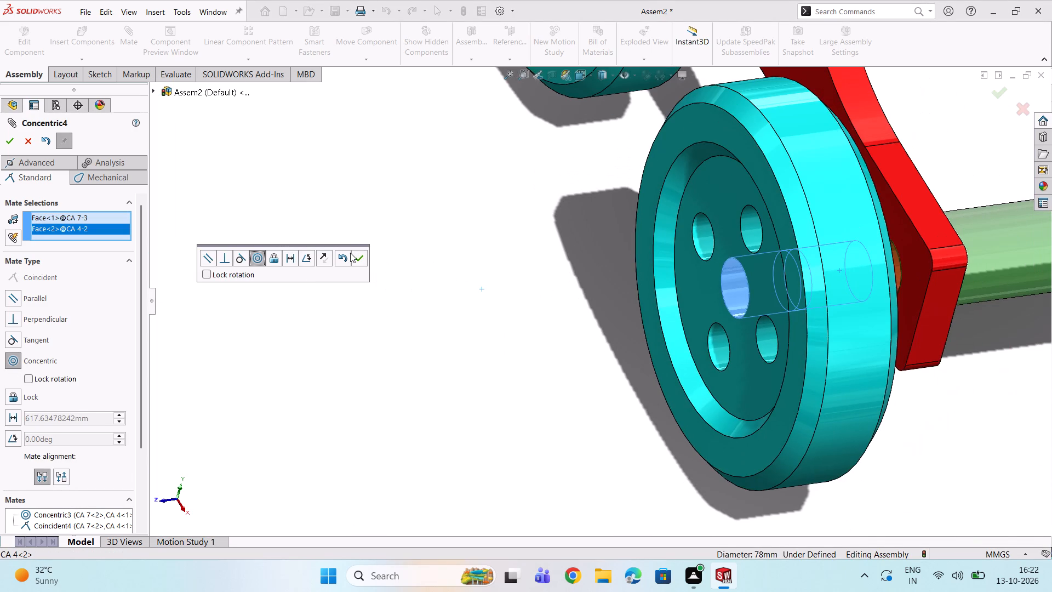
click(359, 255)
Slide the second CA 4 wheel forward along its shaft axis, well clear of the second CA 7 shaft's front end.
drag(717, 275, 158, 278)
click(125, 271)
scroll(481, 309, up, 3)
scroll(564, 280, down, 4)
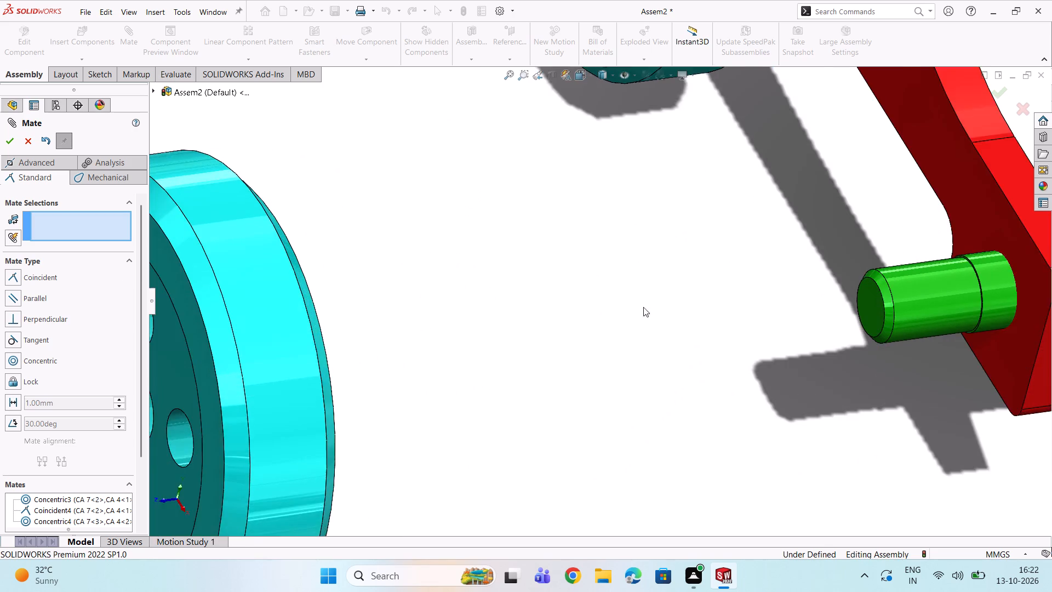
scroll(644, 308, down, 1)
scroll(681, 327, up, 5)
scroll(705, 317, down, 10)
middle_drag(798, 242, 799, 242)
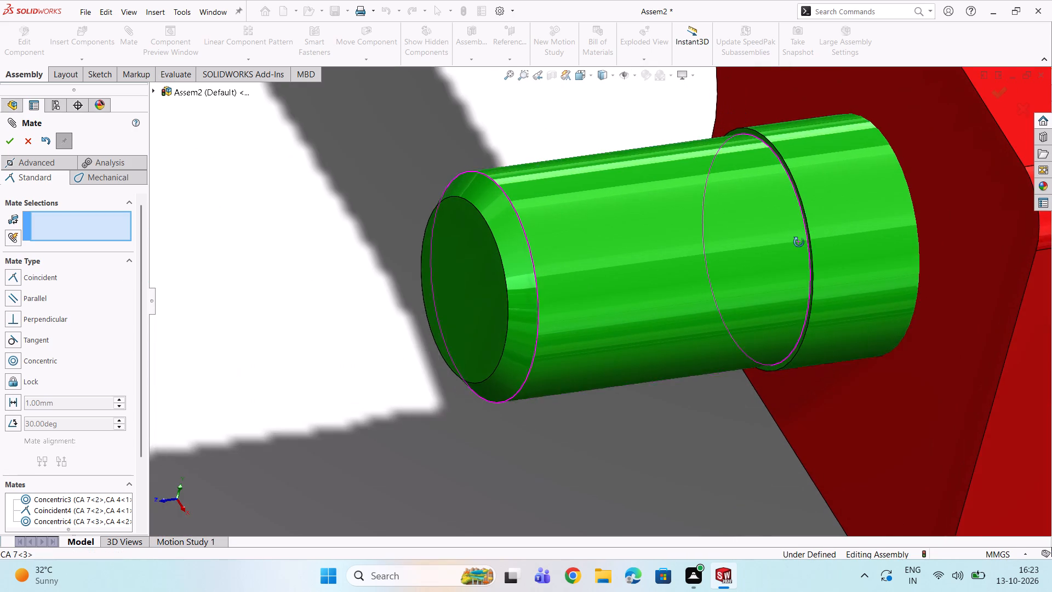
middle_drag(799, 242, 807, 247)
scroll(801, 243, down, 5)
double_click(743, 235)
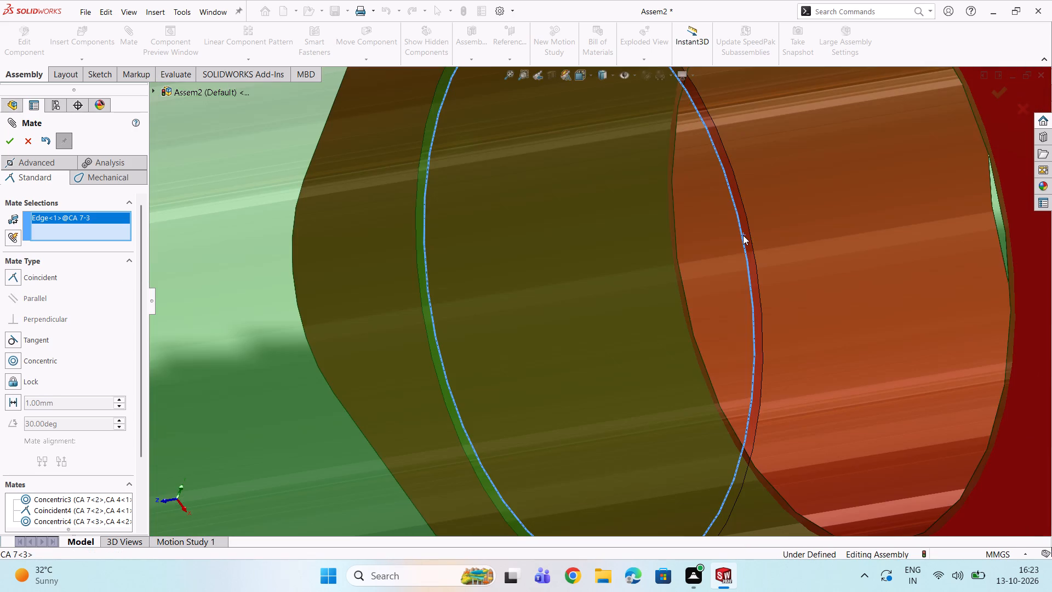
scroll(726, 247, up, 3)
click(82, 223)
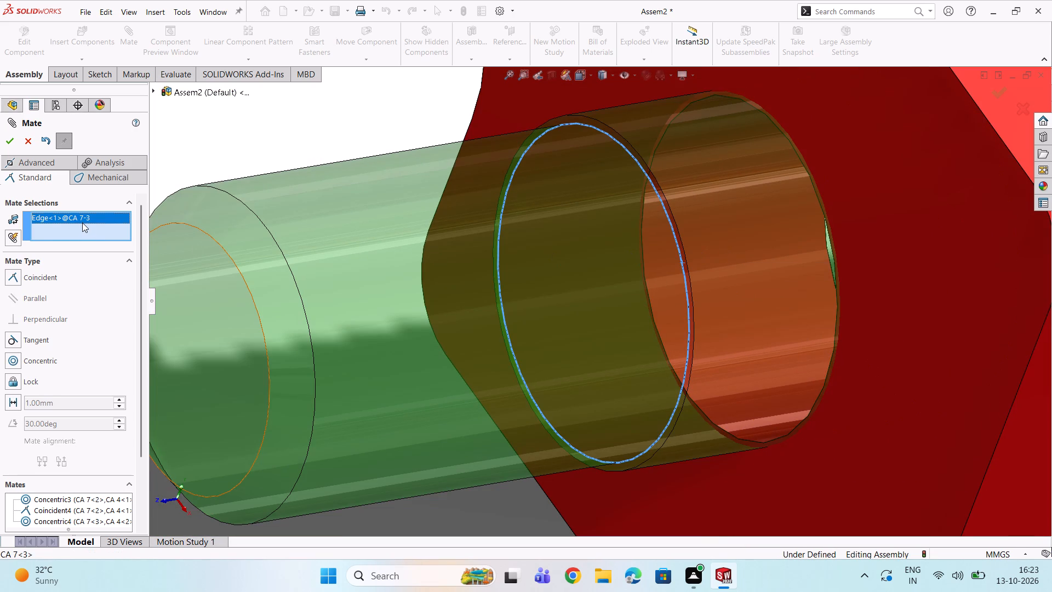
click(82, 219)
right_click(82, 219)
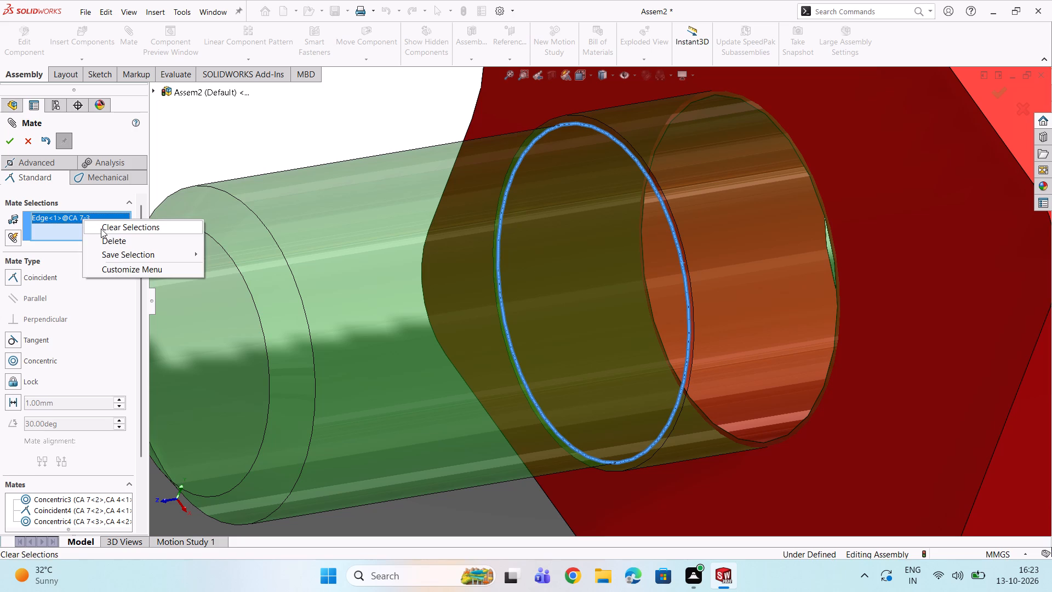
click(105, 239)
Mate the second CA 4 wheel's recessed rear web face coincident with the narrow front shoulder face of the second CA 7 shaft.
scroll(415, 237, up, 4)
scroll(485, 209, down, 4)
middle_drag(550, 226, 563, 227)
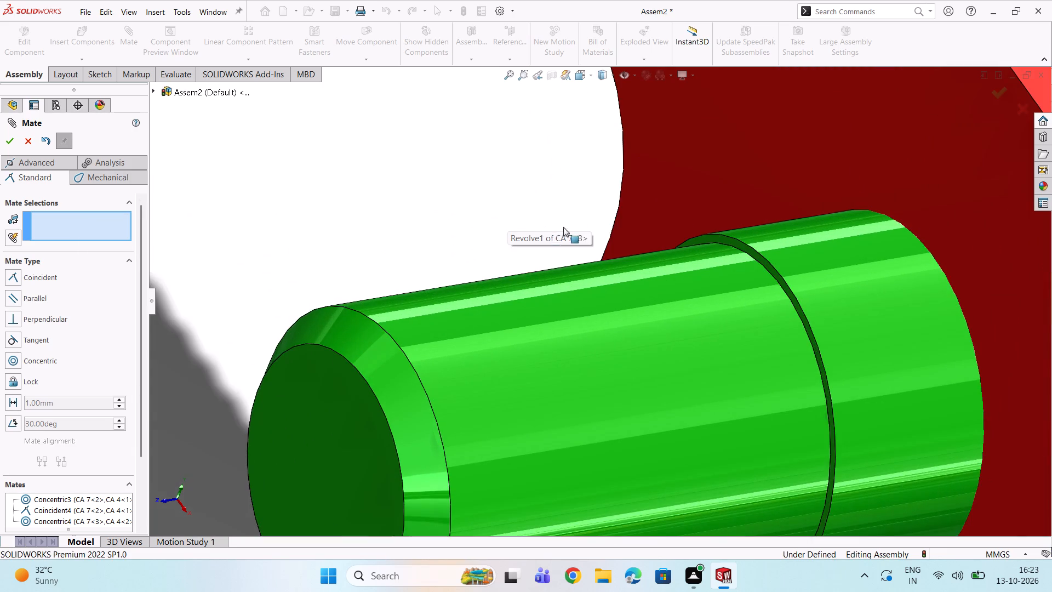
middle_drag(563, 227, 608, 244)
scroll(589, 231, down, 2)
scroll(666, 293, up, 4)
scroll(913, 357, down, 6)
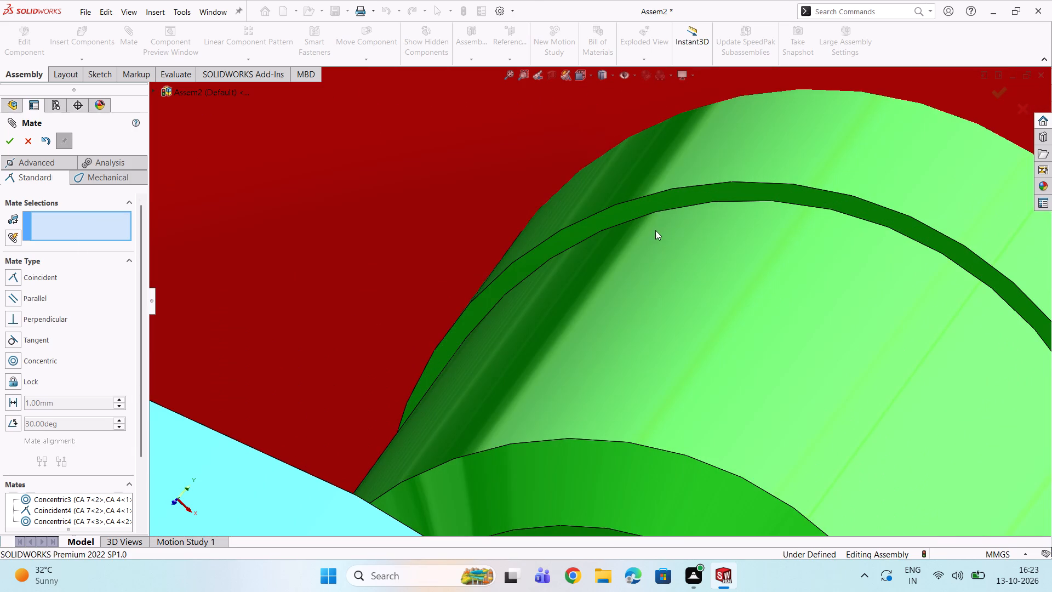
click(655, 203)
scroll(599, 219, up, 5)
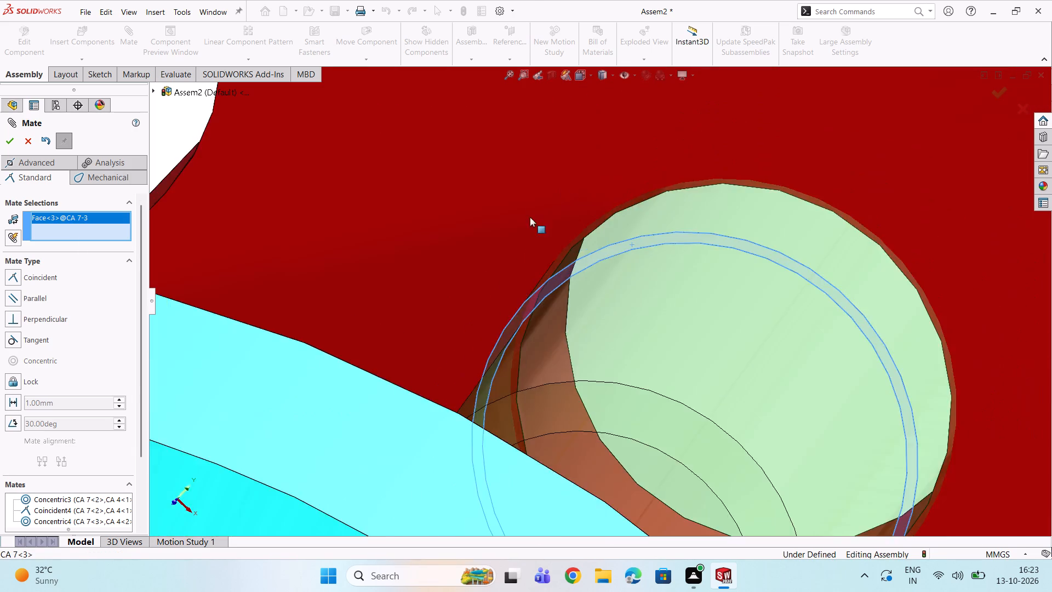
scroll(530, 217, up, 6)
middle_drag(501, 222, 385, 206)
scroll(313, 218, up, 8)
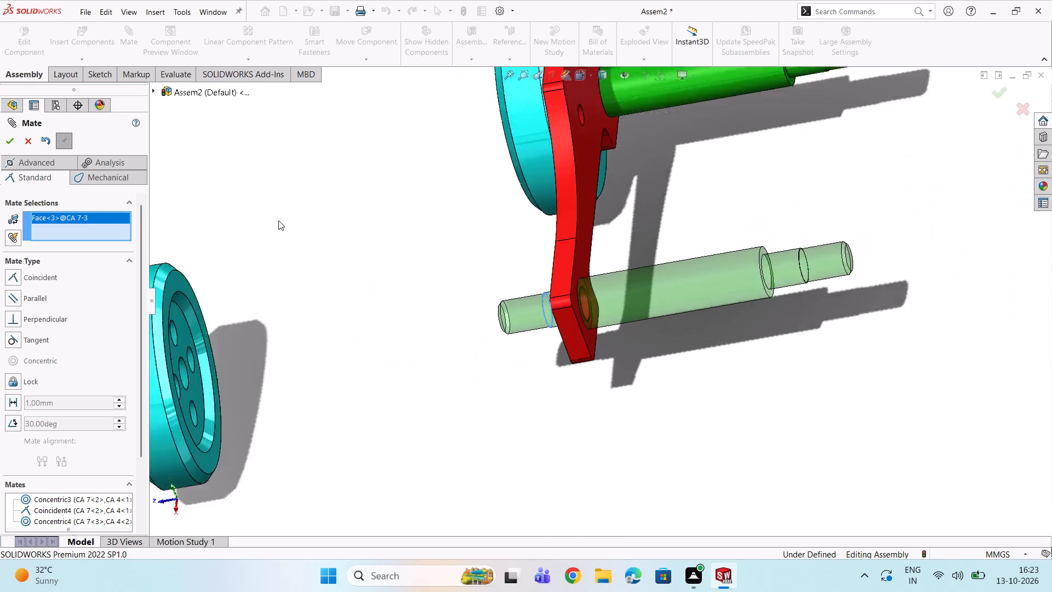
scroll(278, 220, up, 1)
scroll(300, 270, down, 2)
scroll(436, 327, down, 4)
middle_drag(433, 329, 409, 328)
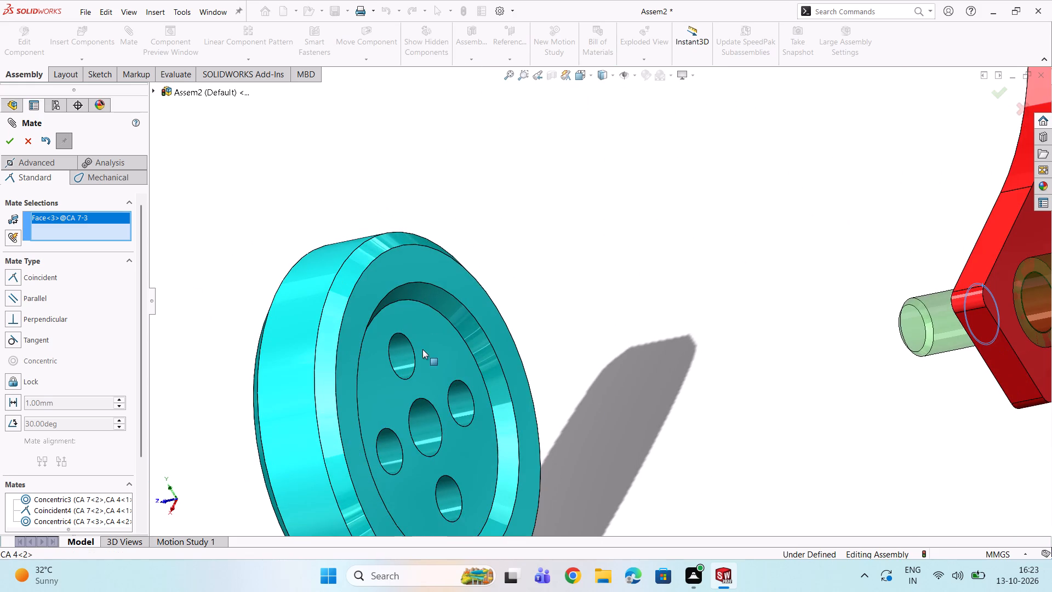
click(435, 332)
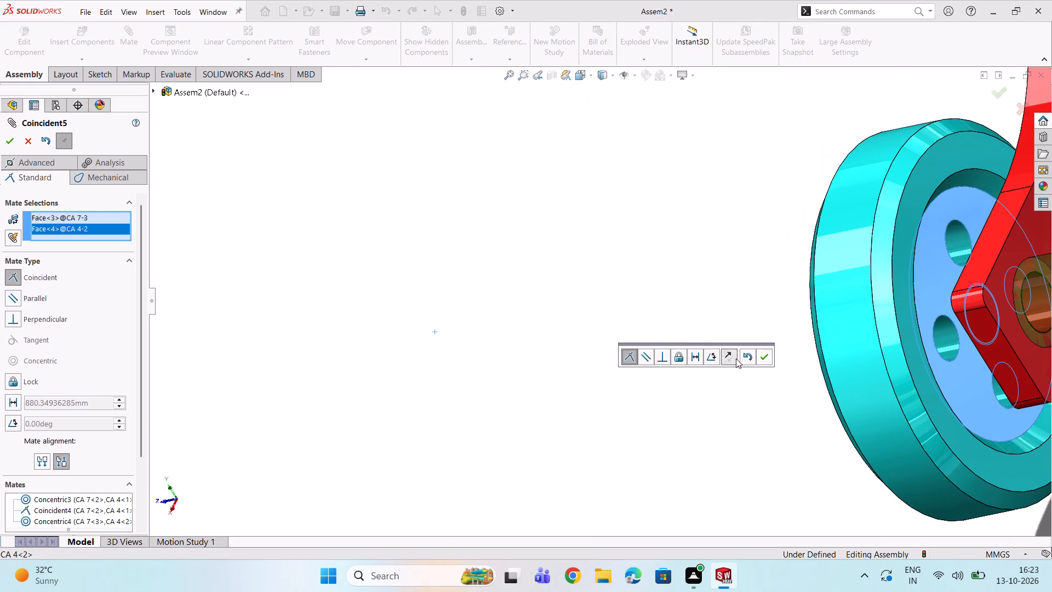
click(764, 354)
Spin the second CA 4 wheel about its shaft to check its motion, and exit the Mate command with no faces selected.
scroll(762, 351, up, 4)
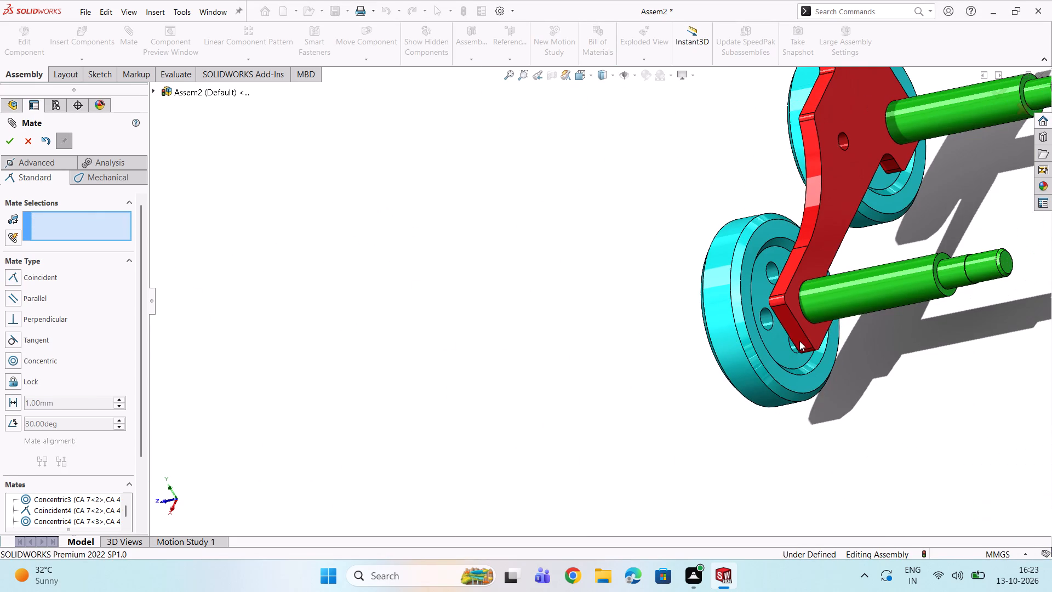
drag(781, 353, 822, 361)
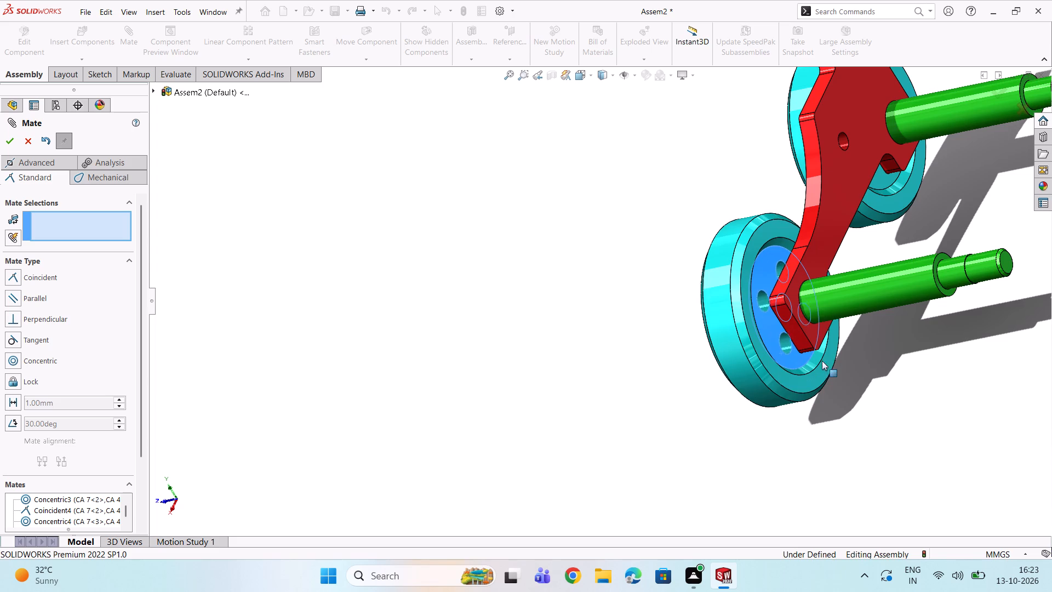
drag(822, 361, 787, 363)
drag(739, 339, 737, 334)
drag(744, 287, 770, 255)
click(770, 255)
scroll(697, 275, down, 2)
click(584, 254)
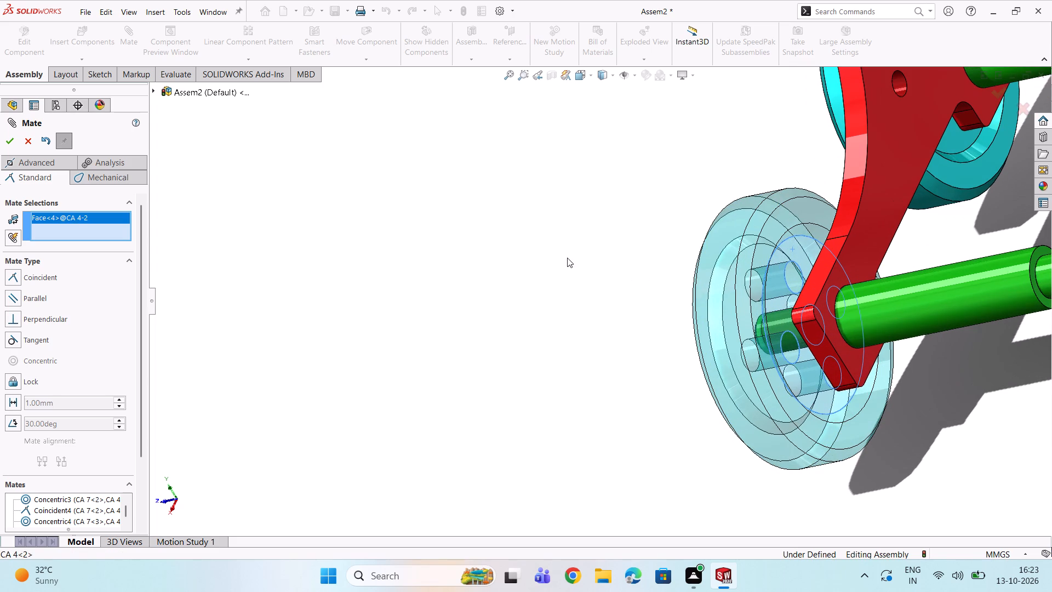
click(53, 218)
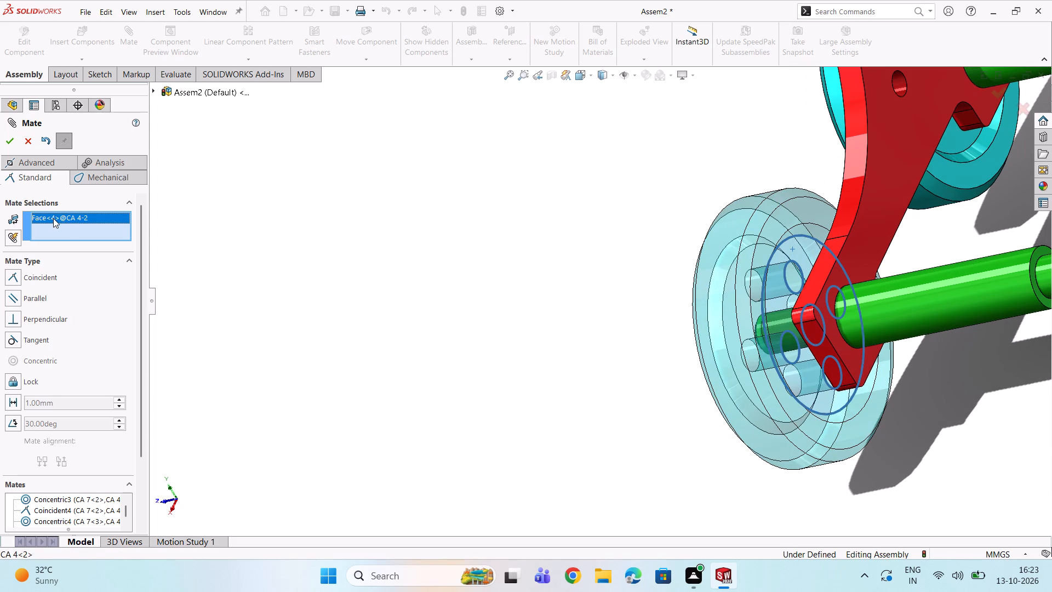
click(53, 218)
right_click(54, 218)
click(83, 236)
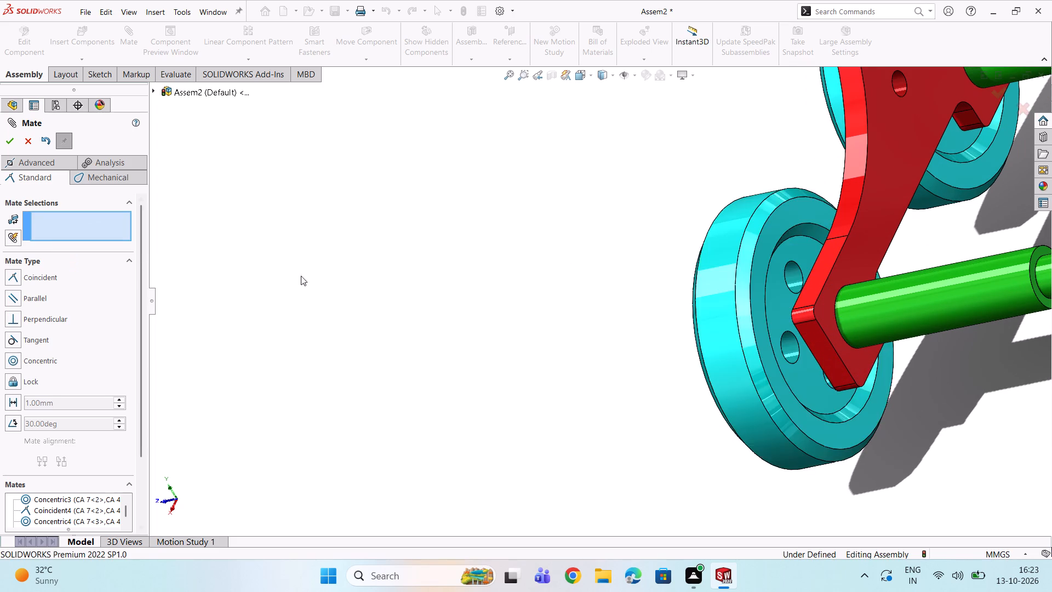
scroll(409, 268, up, 4)
scroll(456, 265, up, 1)
middle_drag(466, 264, 522, 265)
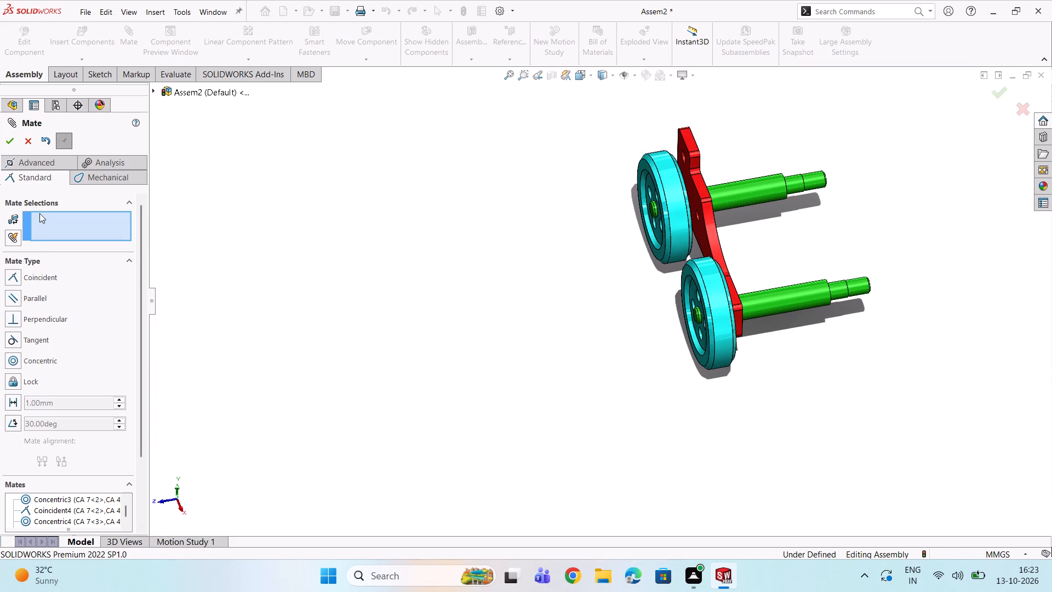
click(27, 135)
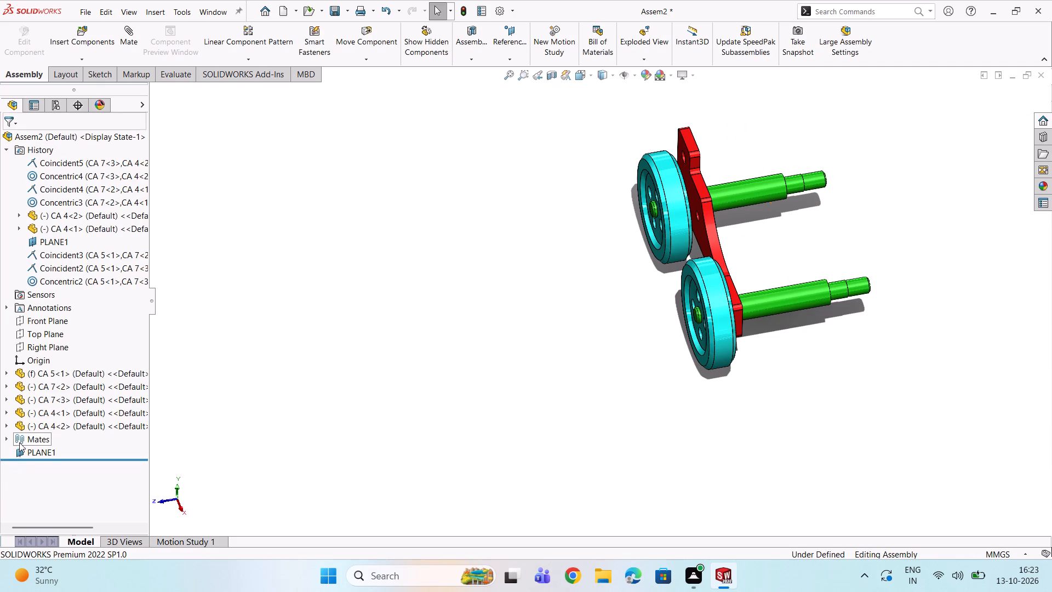
Mirror both CA 4 wheels and the CA 5 bracket about PLANE1 with Mirror Components.
double_click(16, 450)
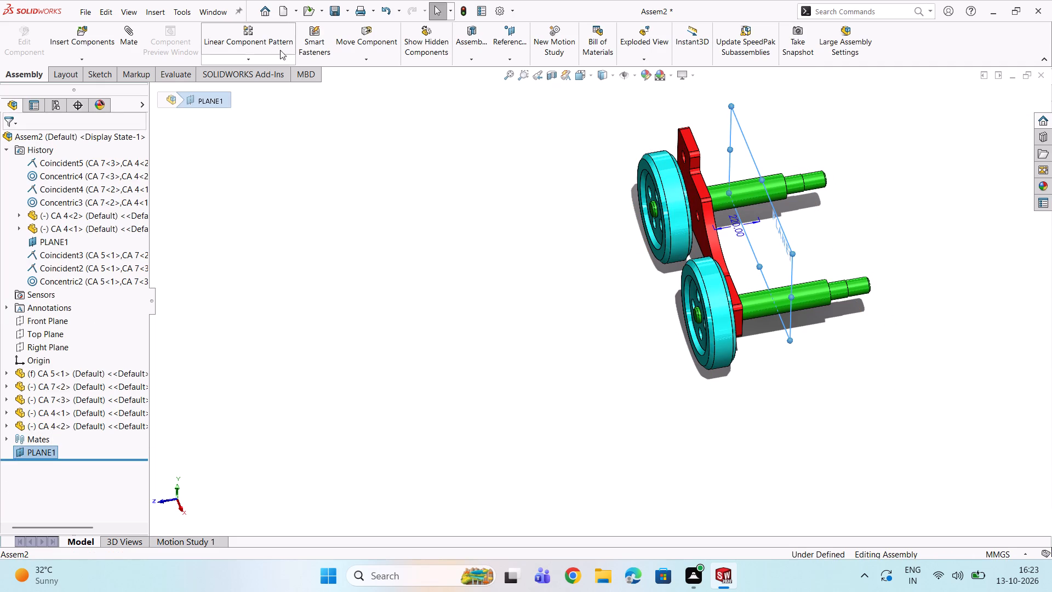
click(239, 61)
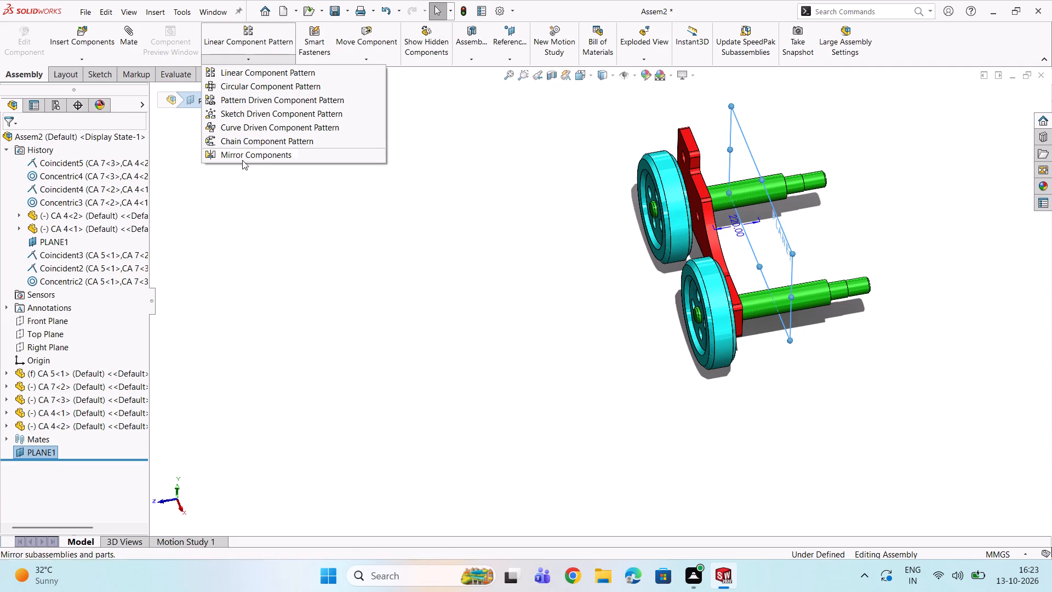
double_click(242, 157)
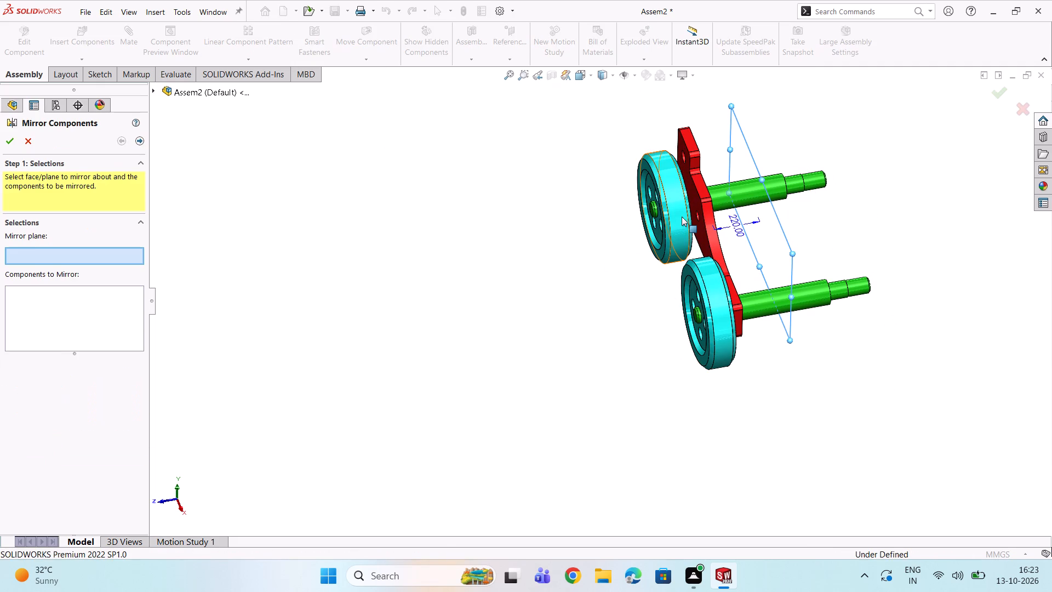
click(681, 214)
click(675, 215)
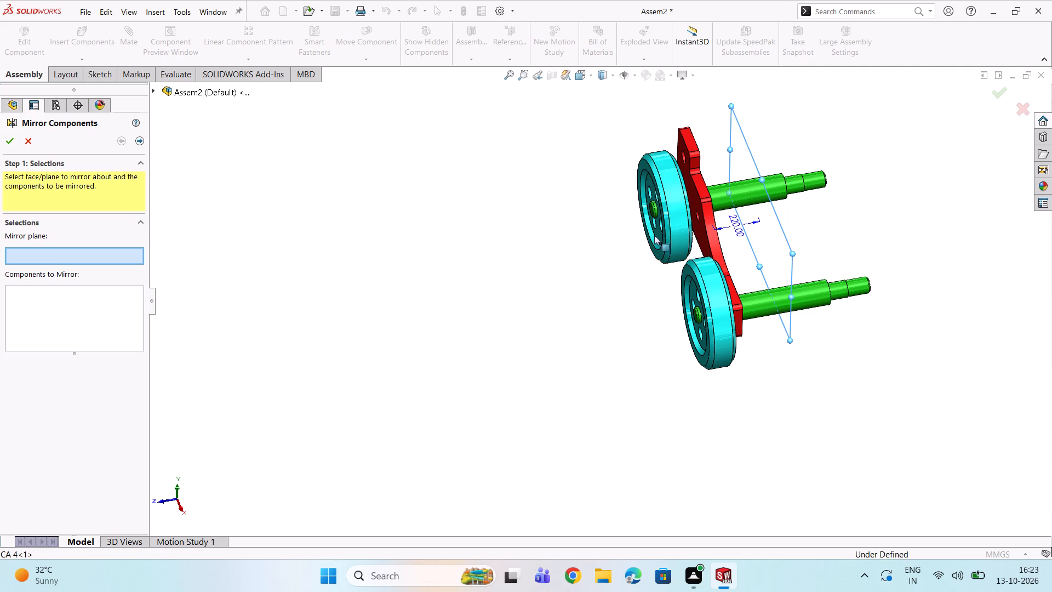
double_click(750, 153)
click(750, 153)
click(153, 89)
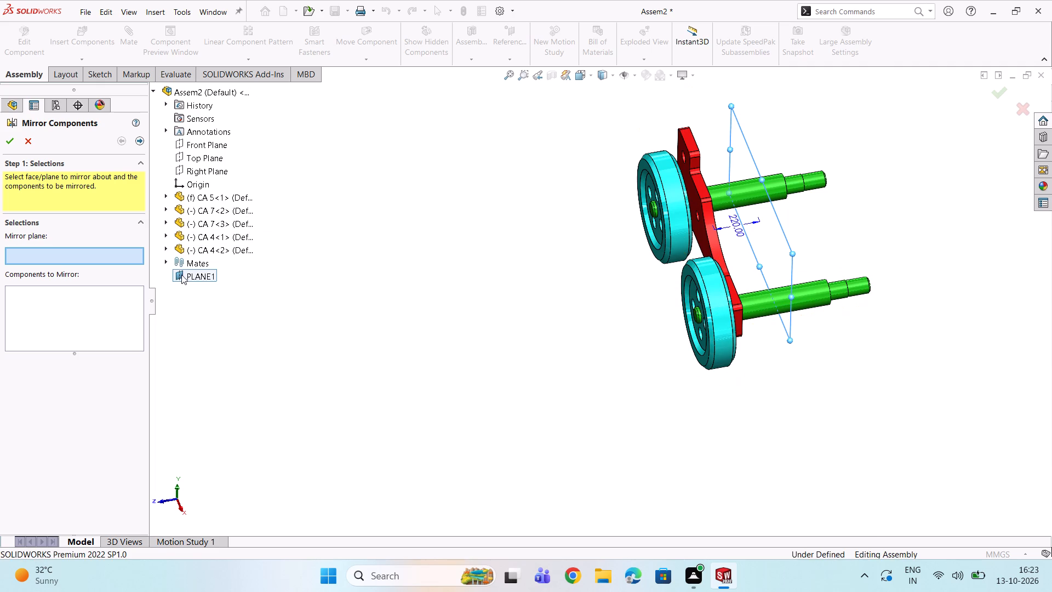
double_click(181, 275)
click(181, 275)
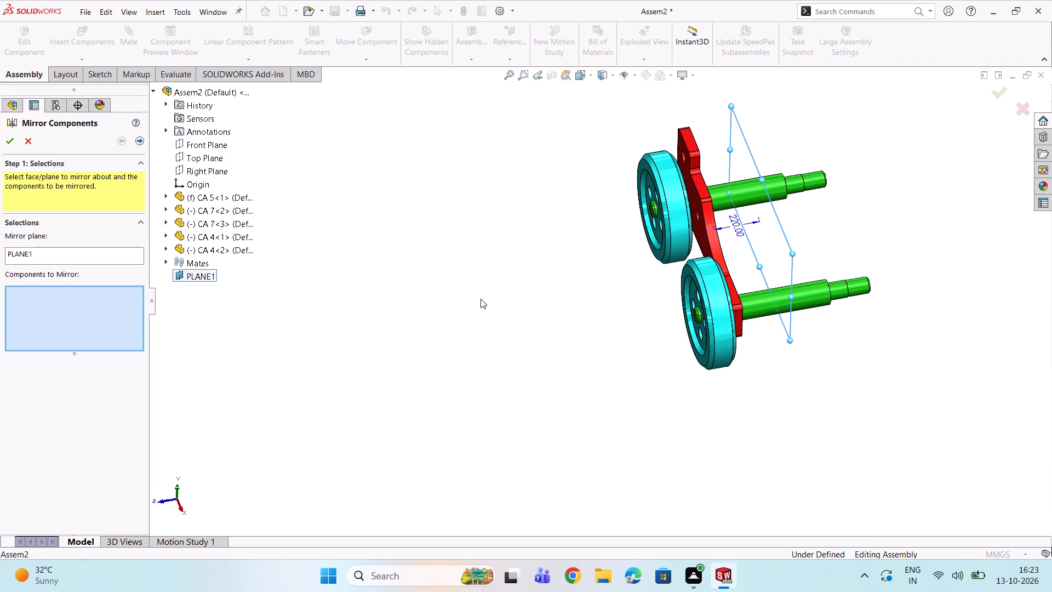
scroll(735, 284, down, 3)
click(666, 285)
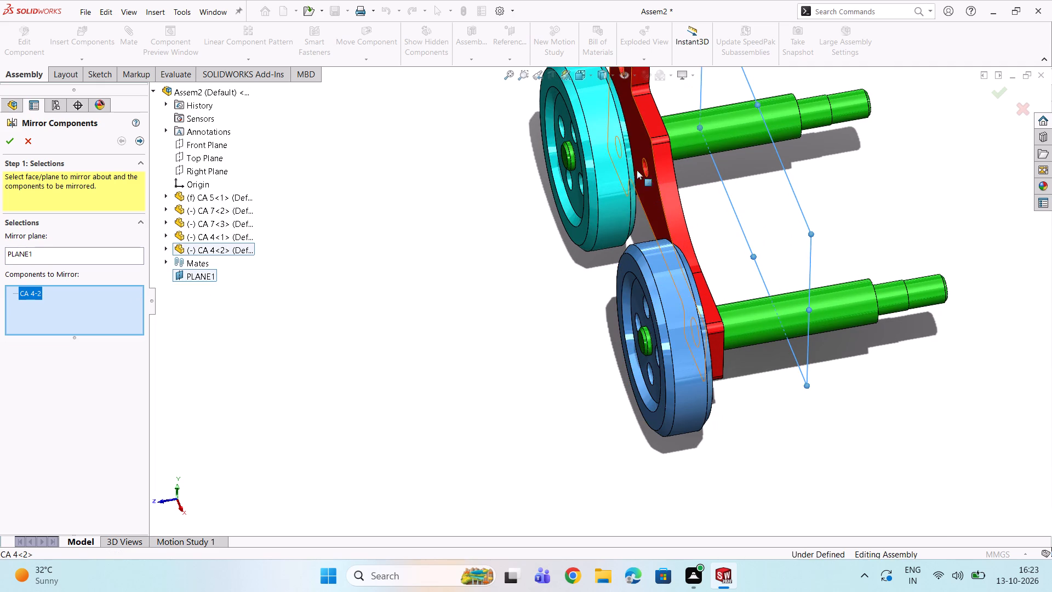
click(605, 150)
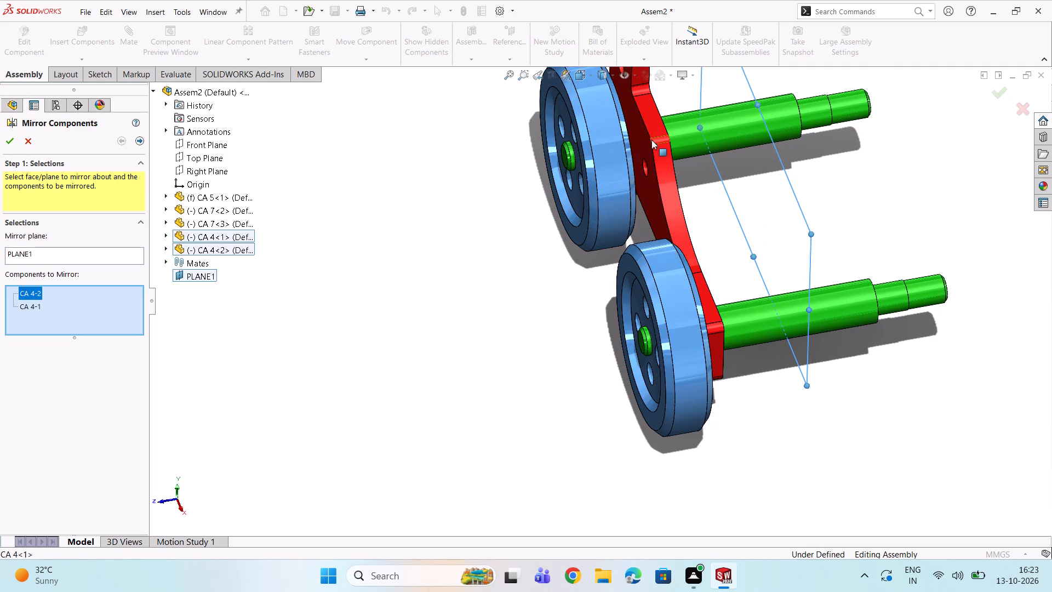
double_click(658, 124)
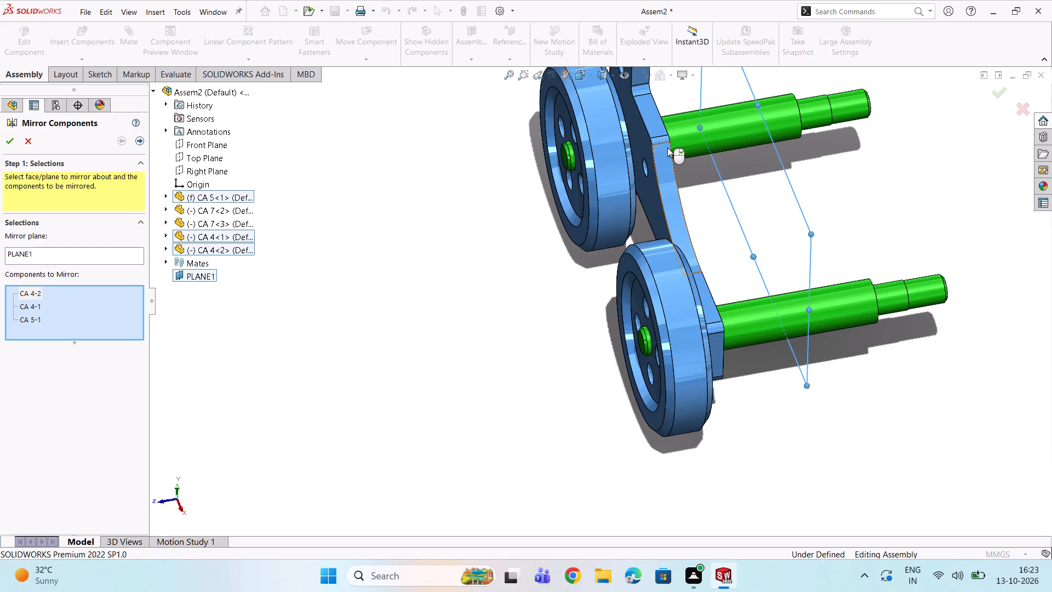
middle_click(667, 147)
scroll(667, 147, up, 1)
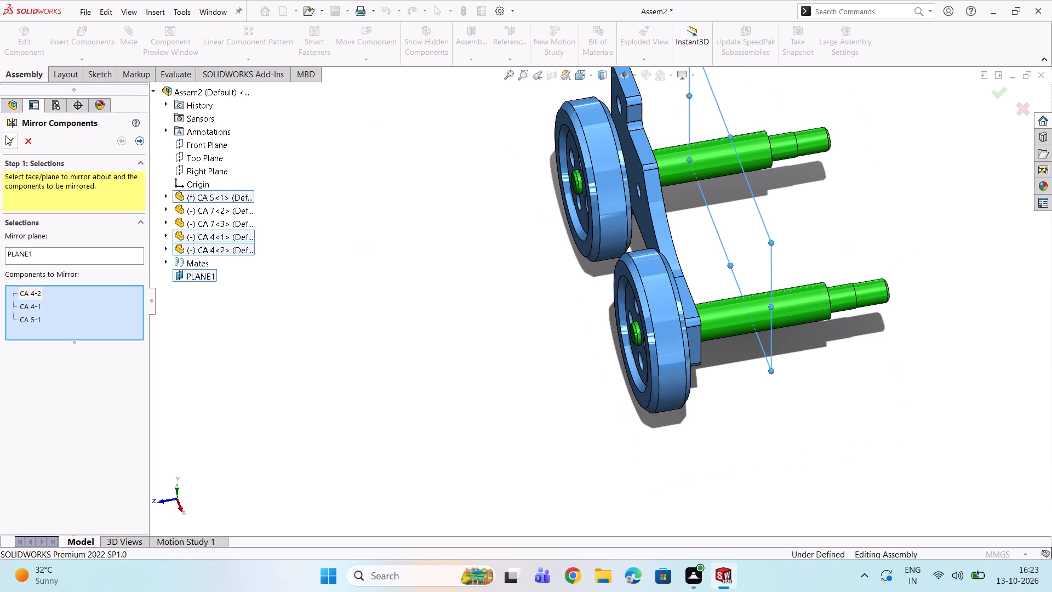
double_click(8, 137)
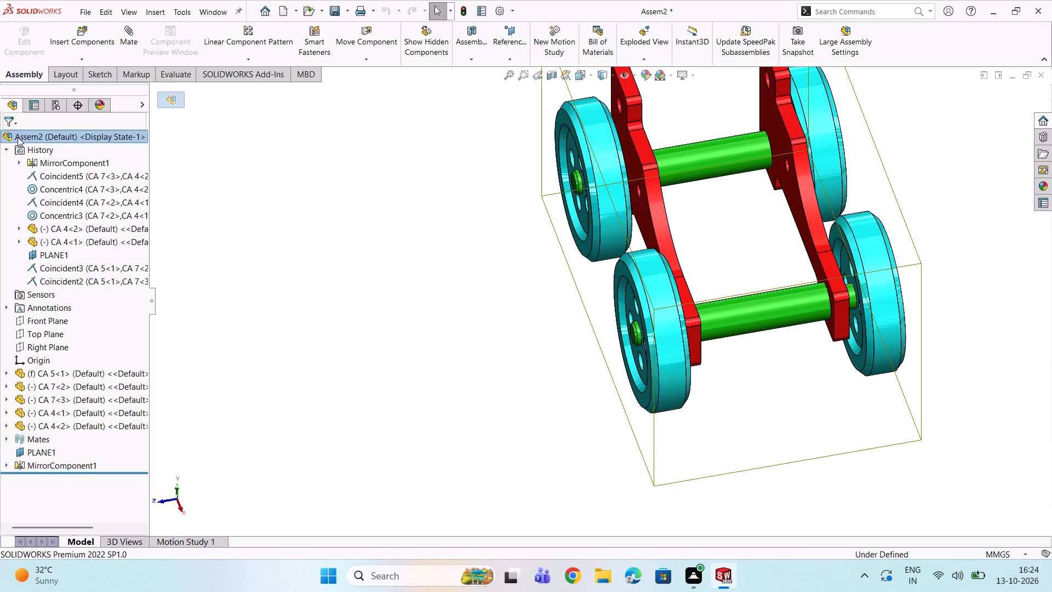
Examine the mirrored wheels and bracket around the CA 7 shafts from several angles.
scroll(306, 226, up, 2)
scroll(432, 237, up, 3)
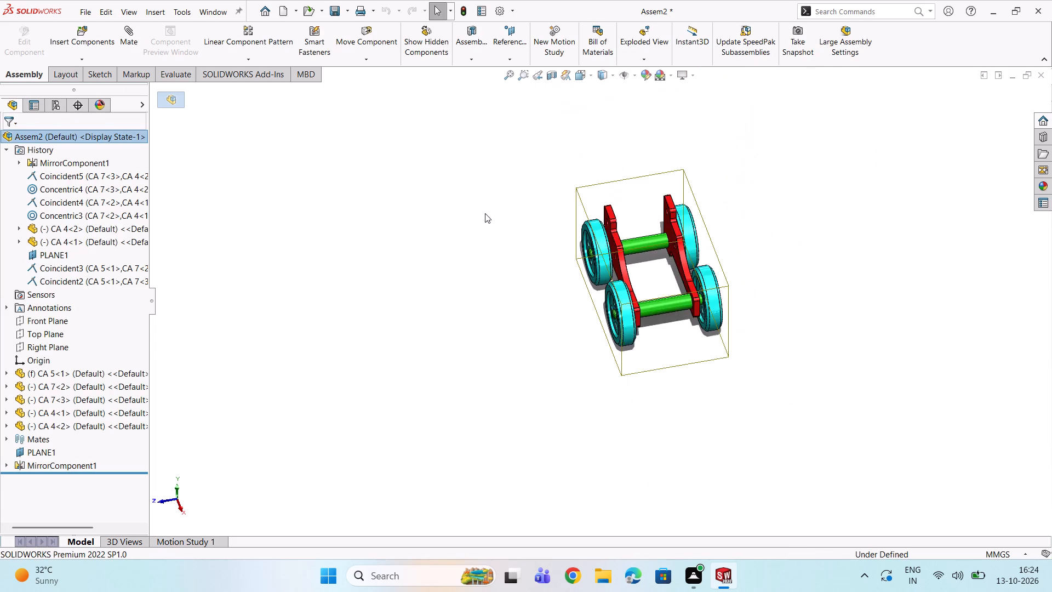
scroll(485, 213, down, 4)
middle_drag(542, 237, 606, 364)
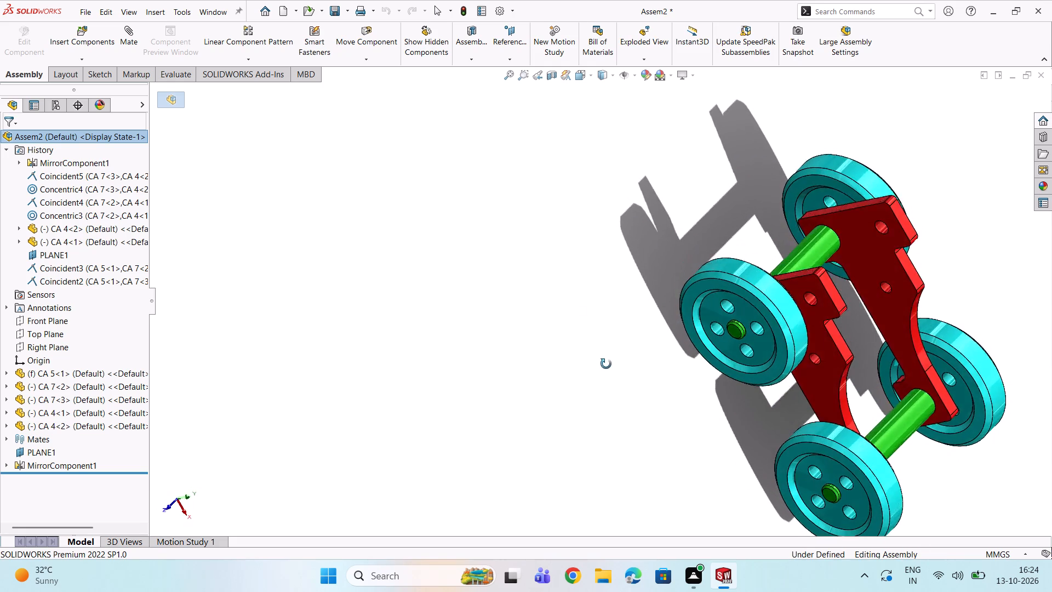
middle_drag(606, 364, 544, 275)
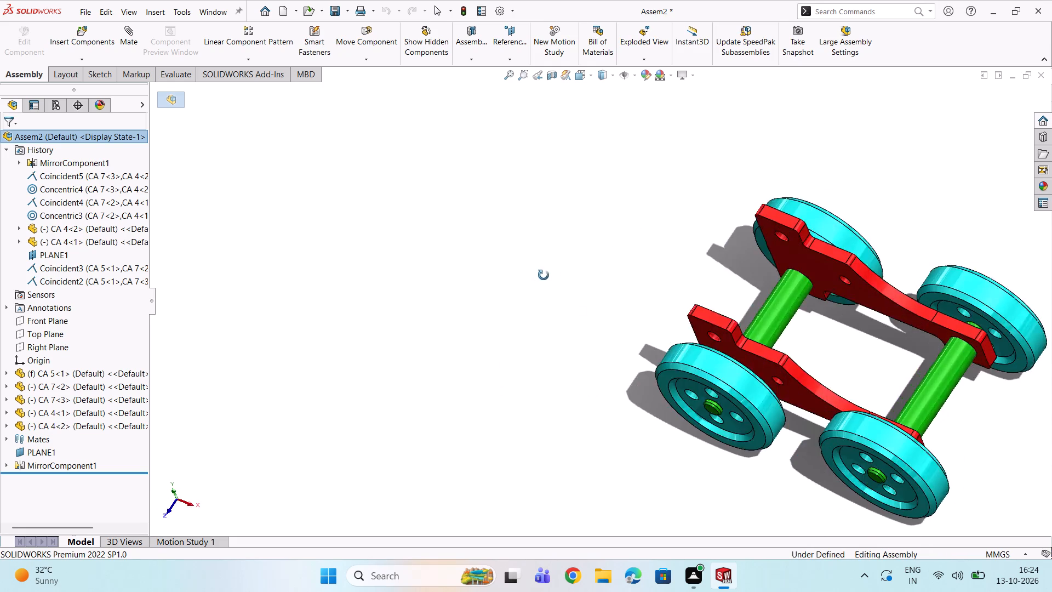
middle_drag(544, 275, 516, 208)
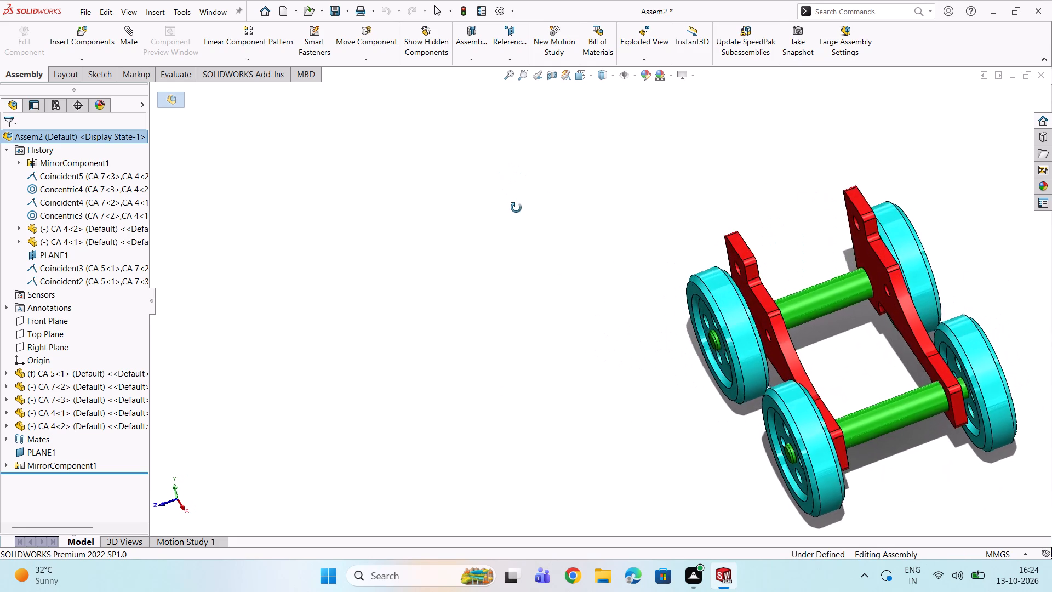
middle_drag(516, 208, 550, 221)
scroll(763, 247, down, 3)
scroll(788, 250, up, 3)
scroll(787, 256, down, 2)
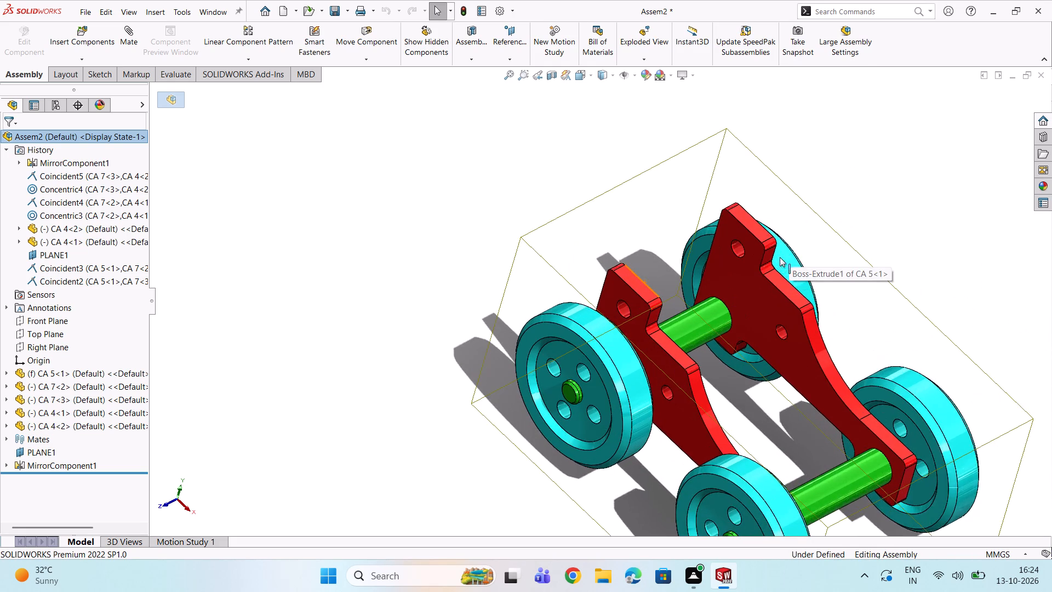
scroll(715, 273, up, 5)
scroll(634, 314, down, 5)
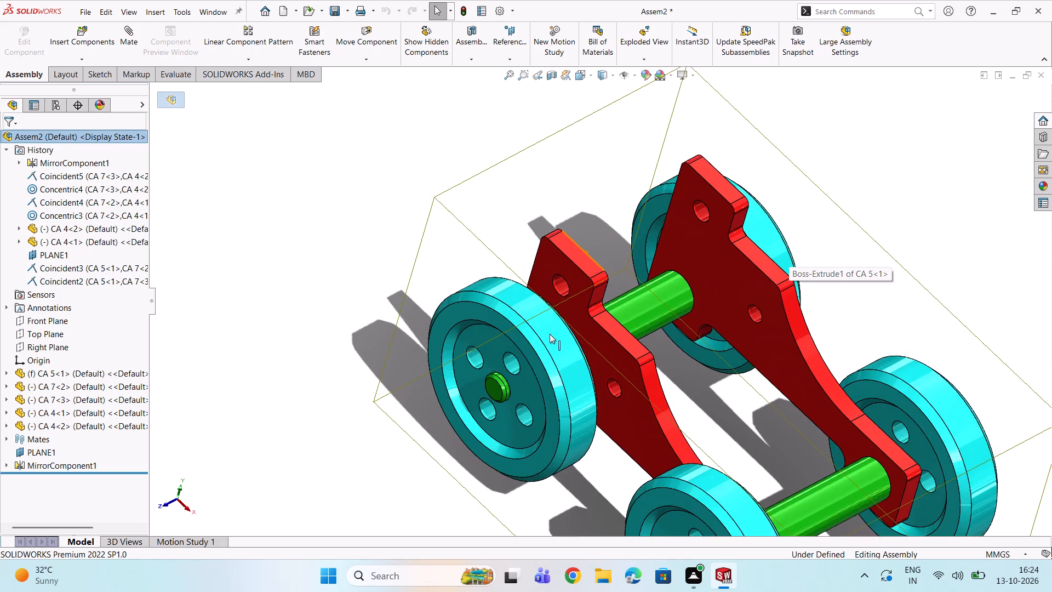
scroll(548, 334, up, 3)
Insert the CA 1 shaft, turned in 90° increments to lie parallel to the CA 7 shafts, in empty space beside the assembly.
click(62, 33)
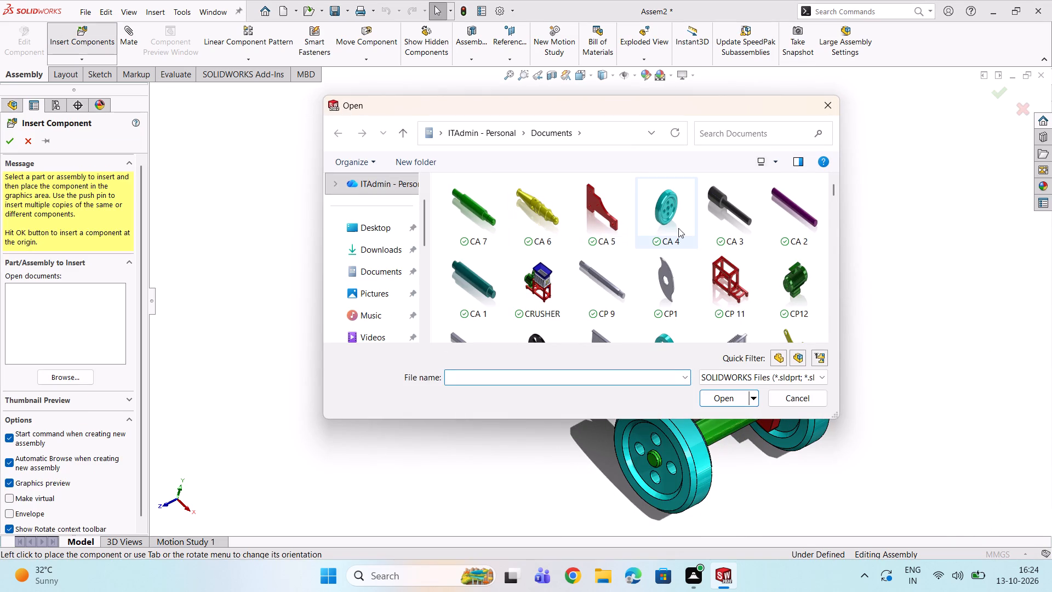
double_click(467, 271)
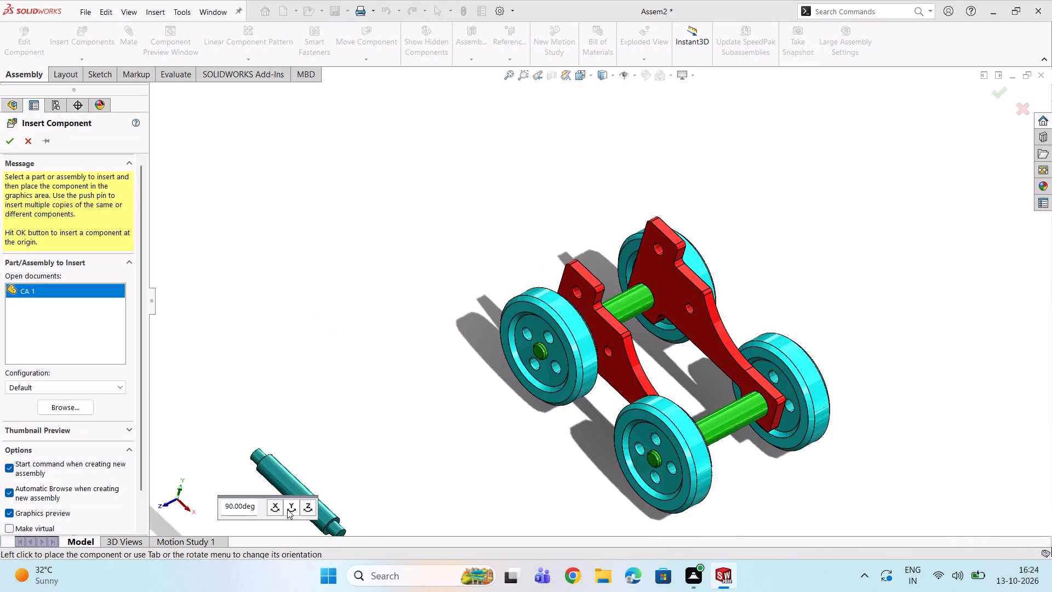
click(277, 504)
click(275, 504)
double_click(286, 503)
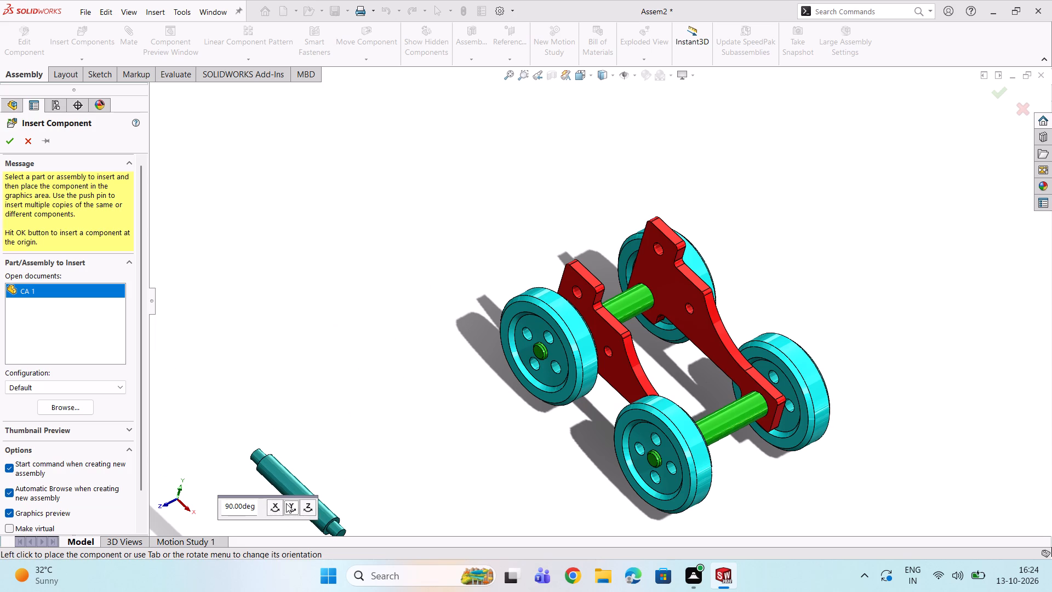
double_click(306, 391)
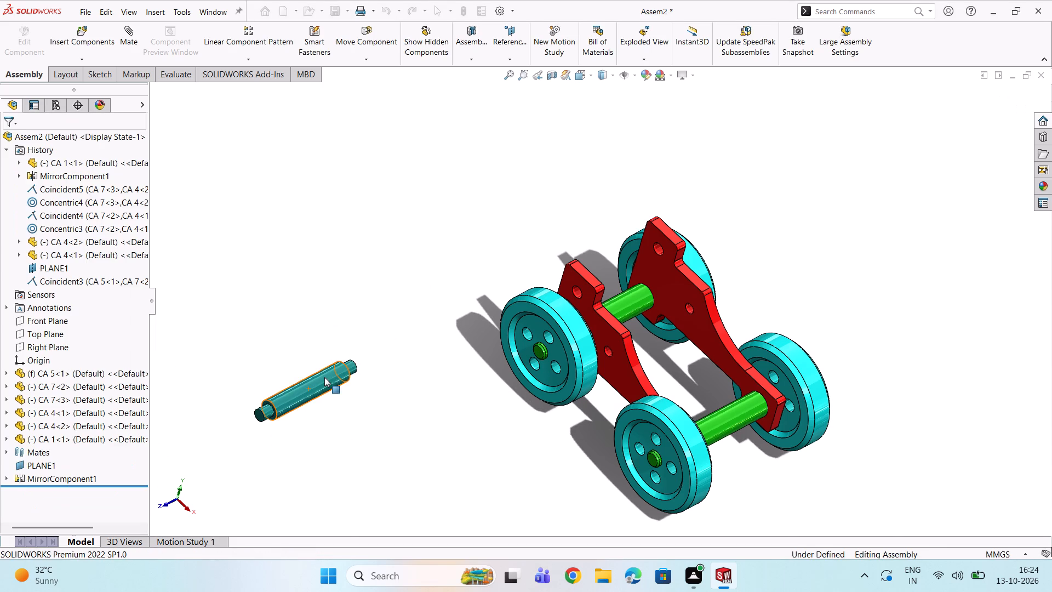
Mate the large cylindrical body of the CA 1 shaft concentric with the upper hole of the original CA 5 bracket.
scroll(318, 384, down, 7)
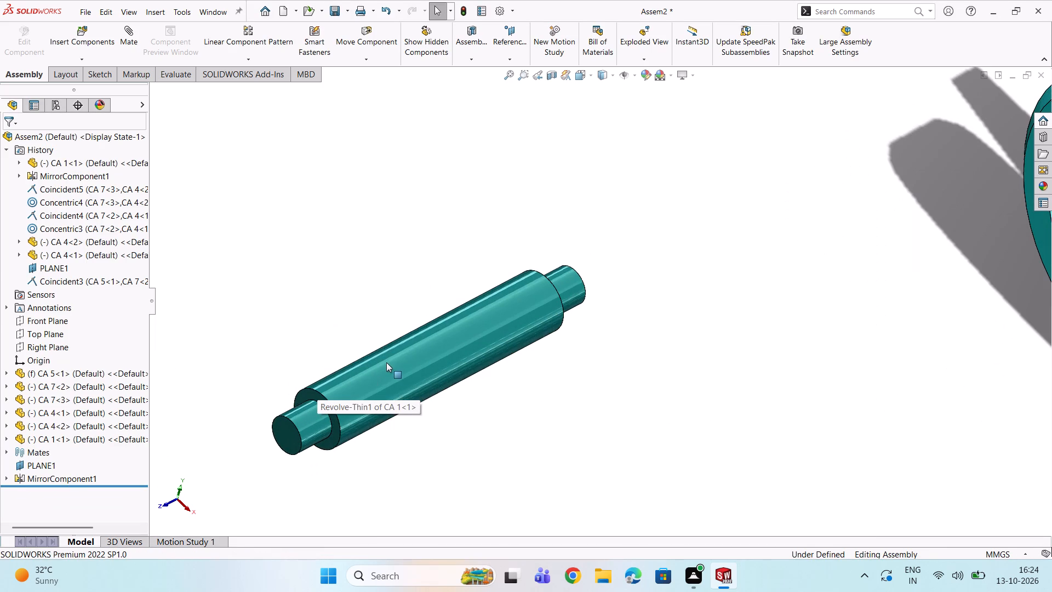
click(386, 362)
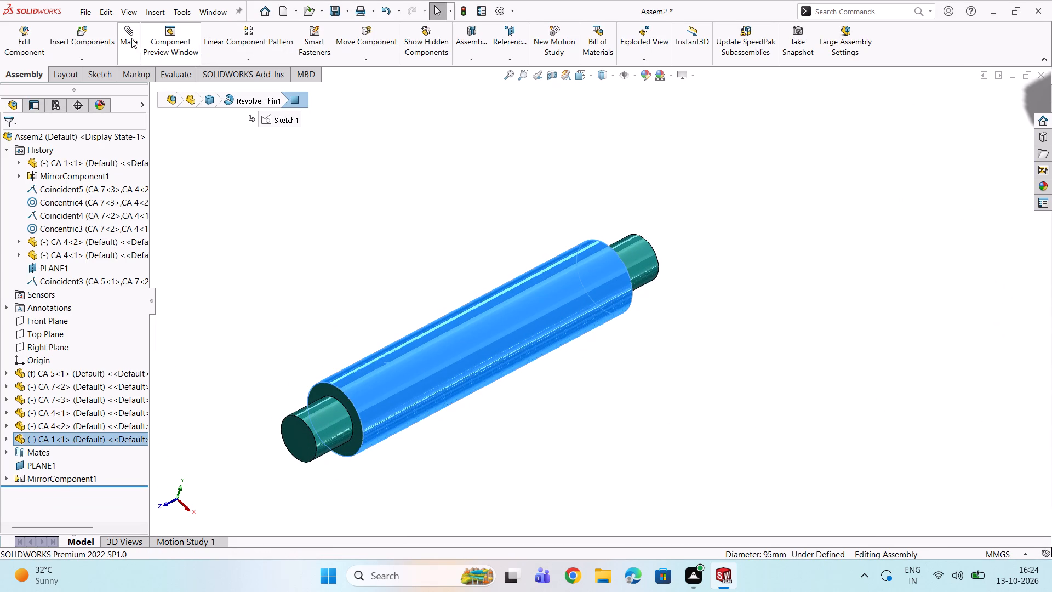
click(131, 37)
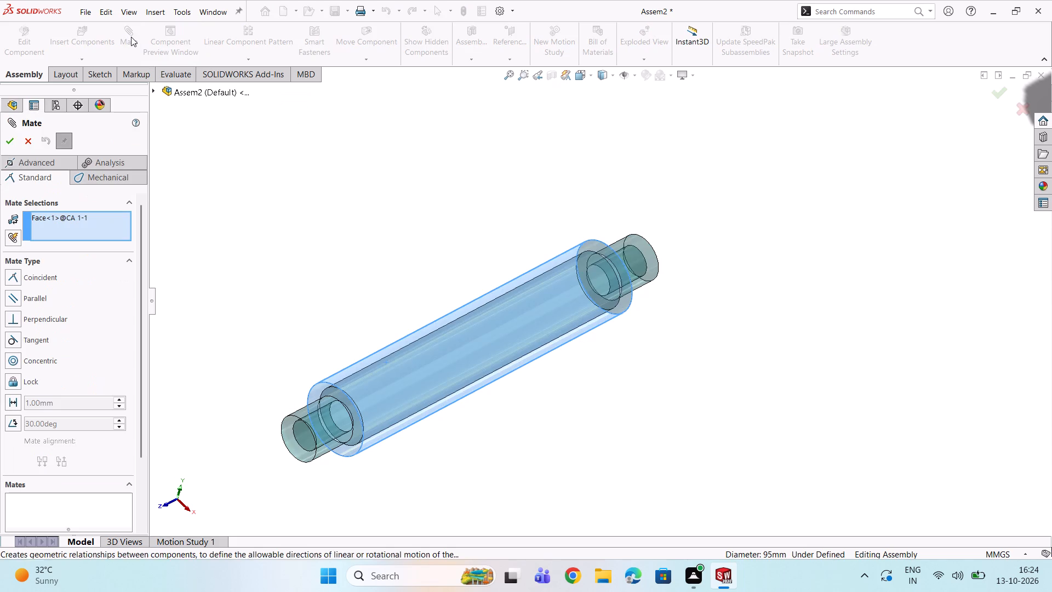
scroll(301, 213, down, 1)
scroll(613, 240, up, 4)
scroll(779, 247, up, 1)
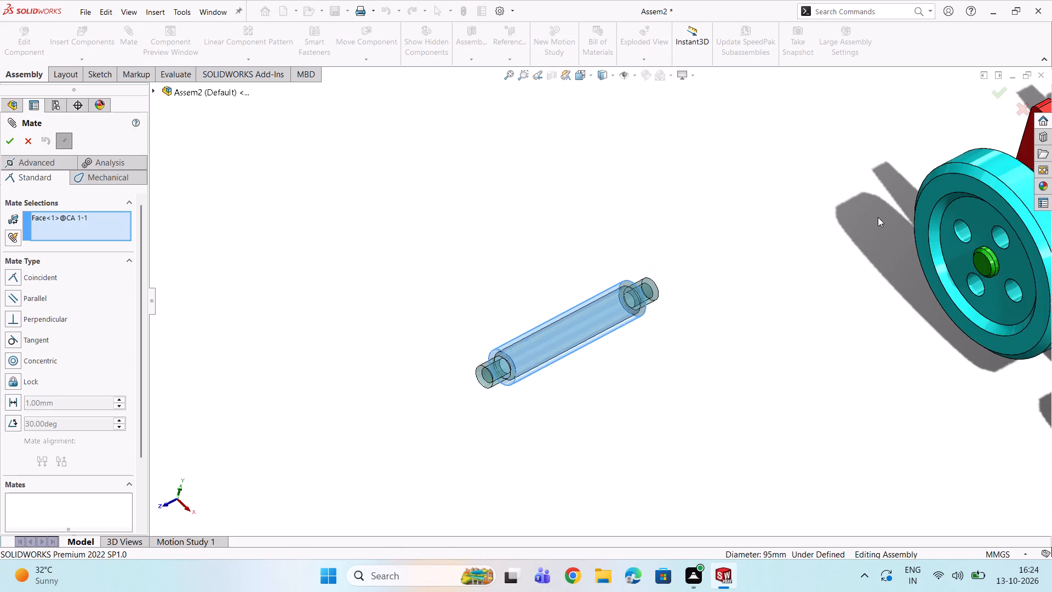
scroll(881, 213, up, 2)
scroll(913, 193, down, 6)
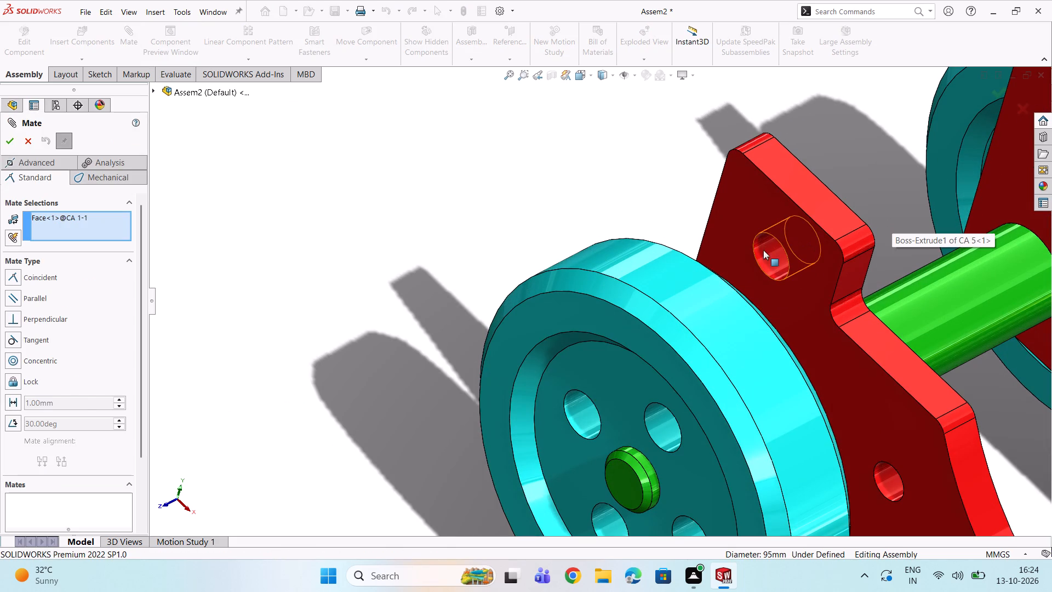
double_click(763, 250)
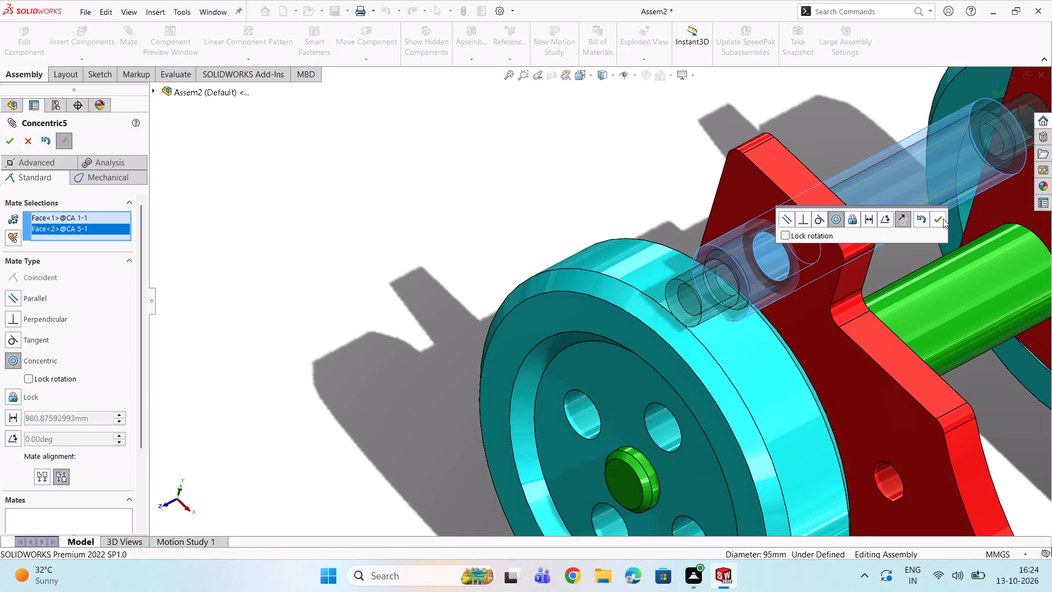
click(943, 219)
Mate the front shoulder face of the CA 1 shaft coincident with the inner face of the original CA 5 bracket.
scroll(823, 238, down, 1)
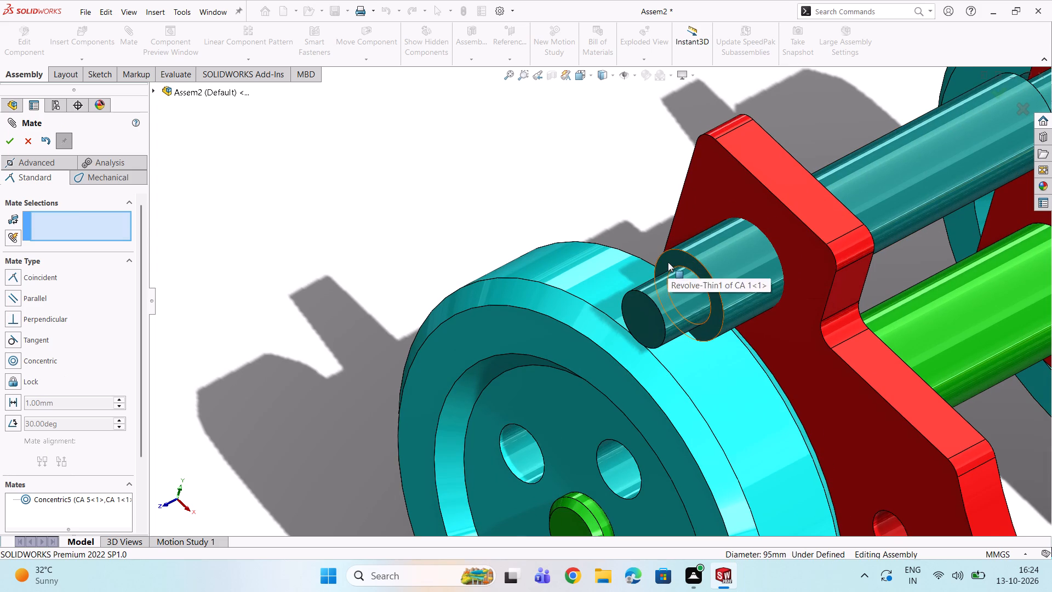
click(668, 262)
middle_drag(782, 205, 712, 240)
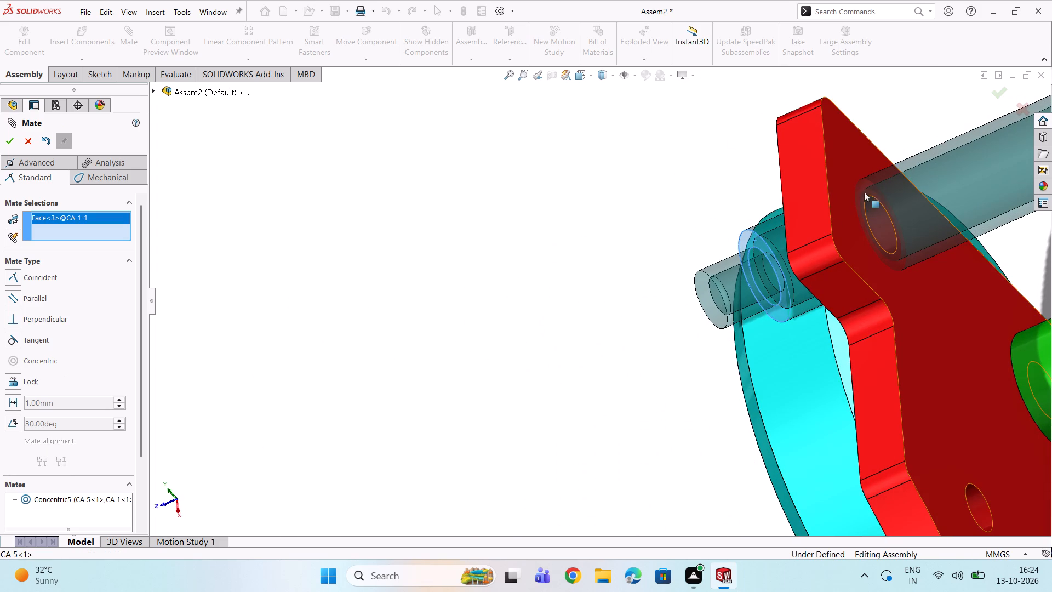
double_click(848, 181)
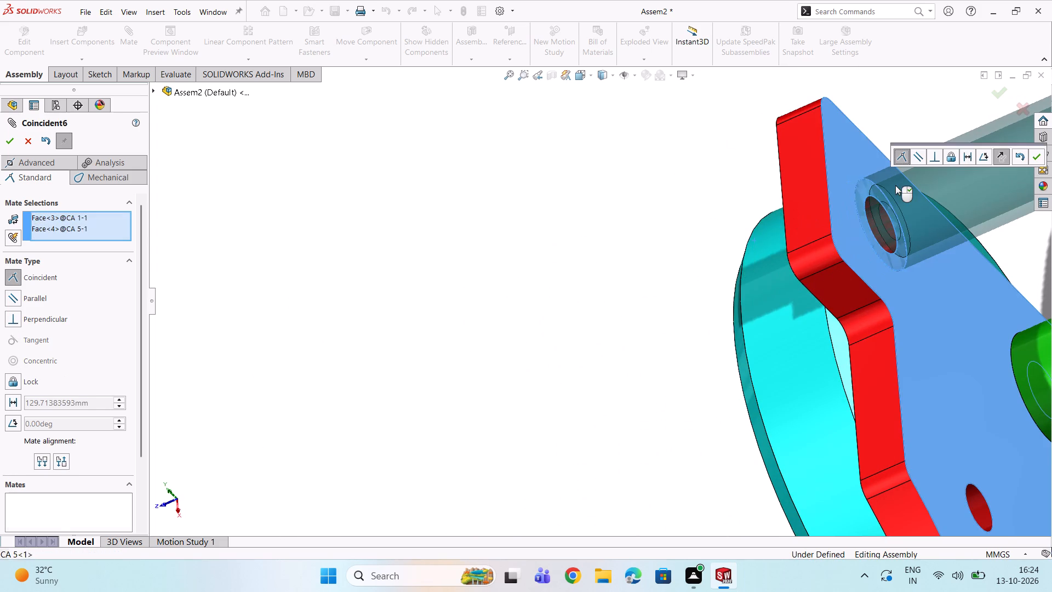
scroll(895, 185, up, 2)
click(1033, 155)
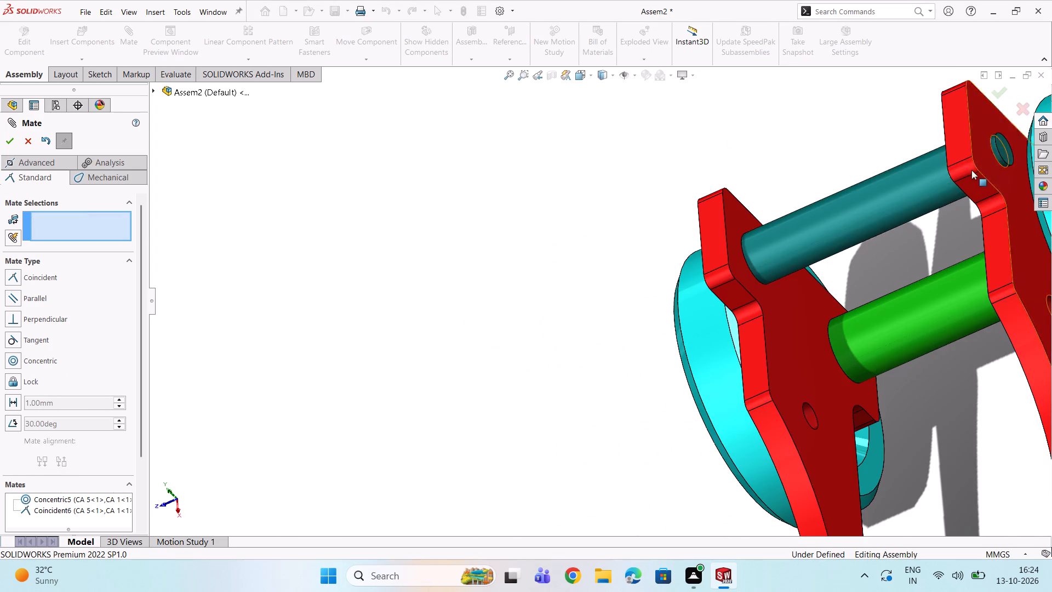
Examine the fit of the CA 1 shaft between the two CA 5 brackets from several angles.
scroll(967, 173, down, 1)
middle_drag(897, 188, 906, 148)
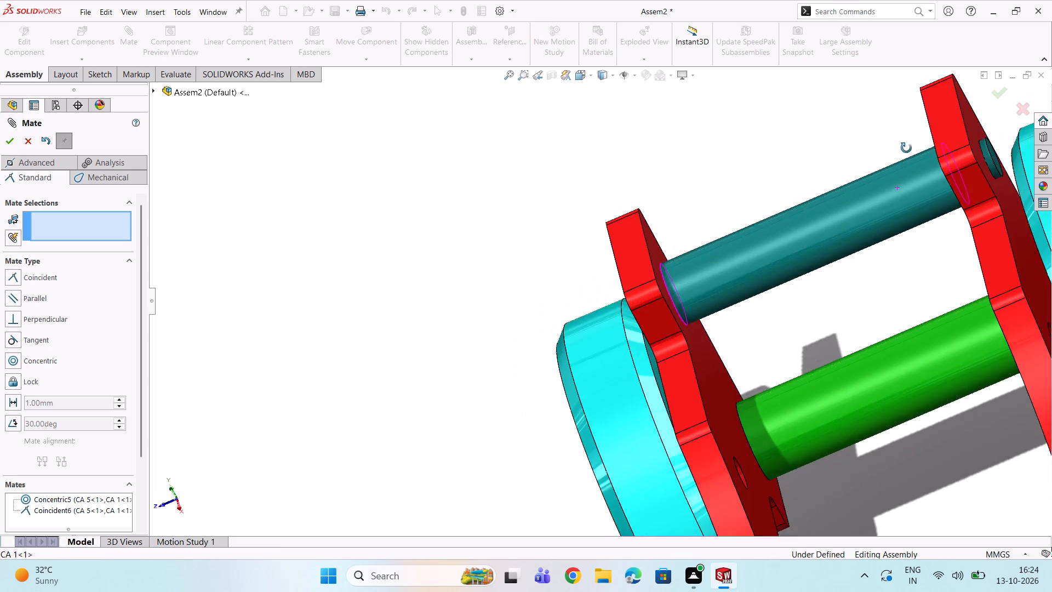
middle_drag(906, 148, 918, 103)
scroll(840, 168, up, 2)
scroll(759, 225, up, 3)
middle_drag(723, 248, 745, 254)
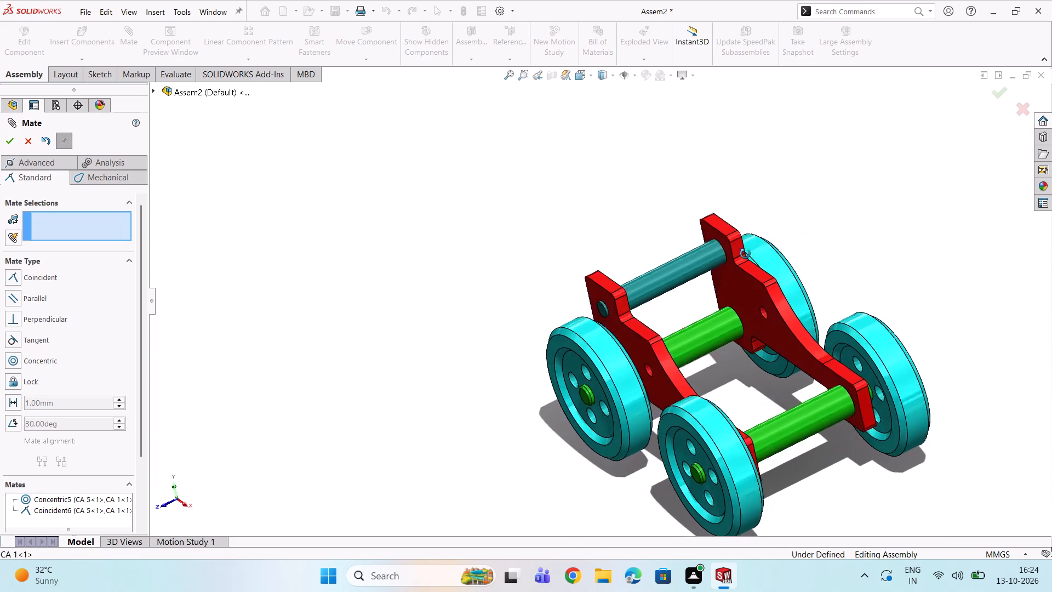
middle_drag(745, 254, 763, 306)
scroll(684, 311, up, 3)
scroll(678, 311, down, 2)
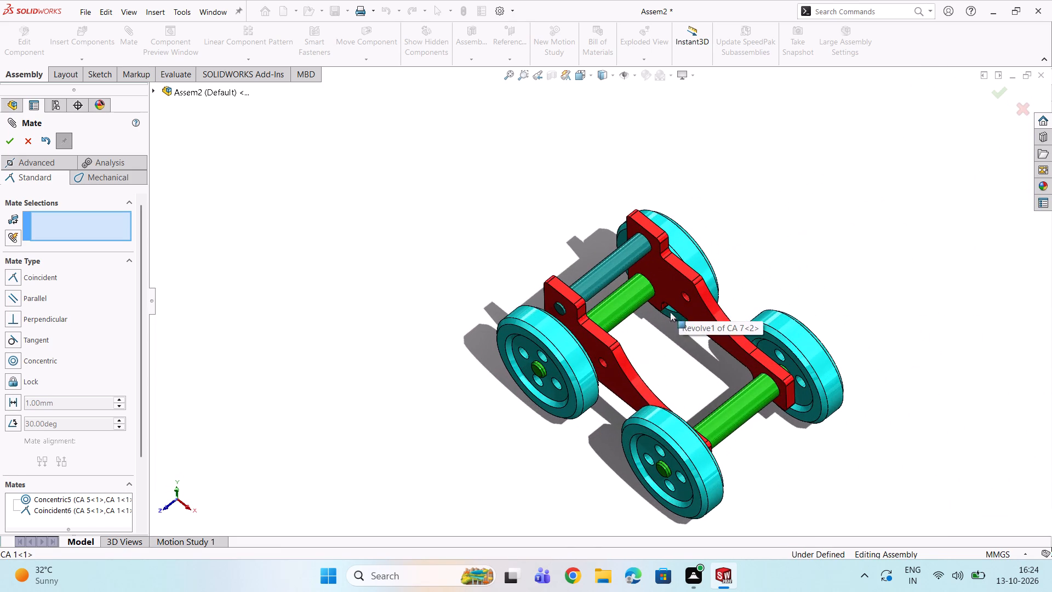
Insert the CA 2 rod, turned in 90° increments to lie parallel to the shafts, in empty space beside the assembly.
click(32, 141)
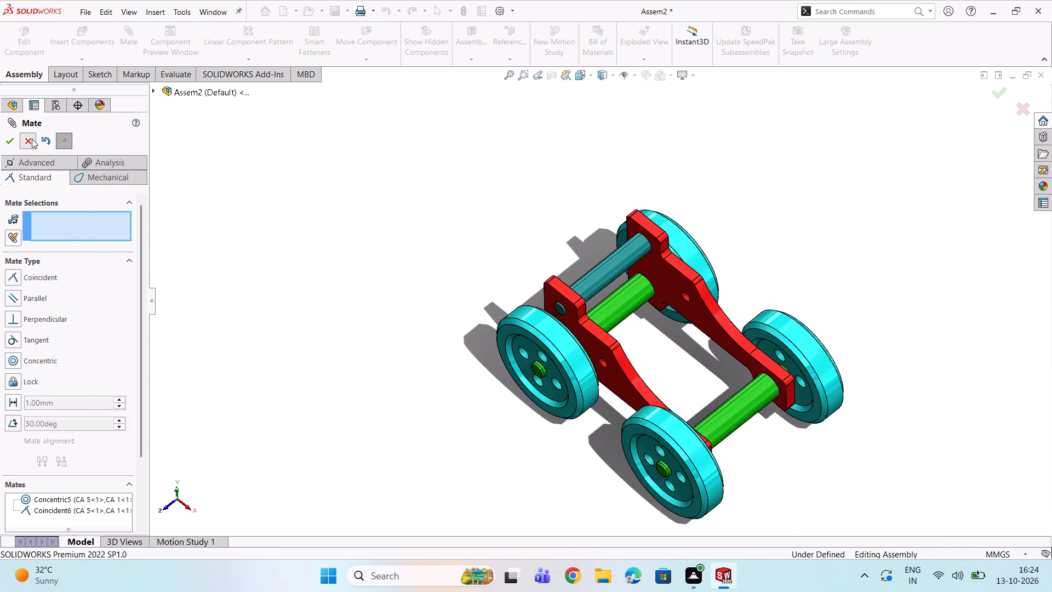
click(95, 29)
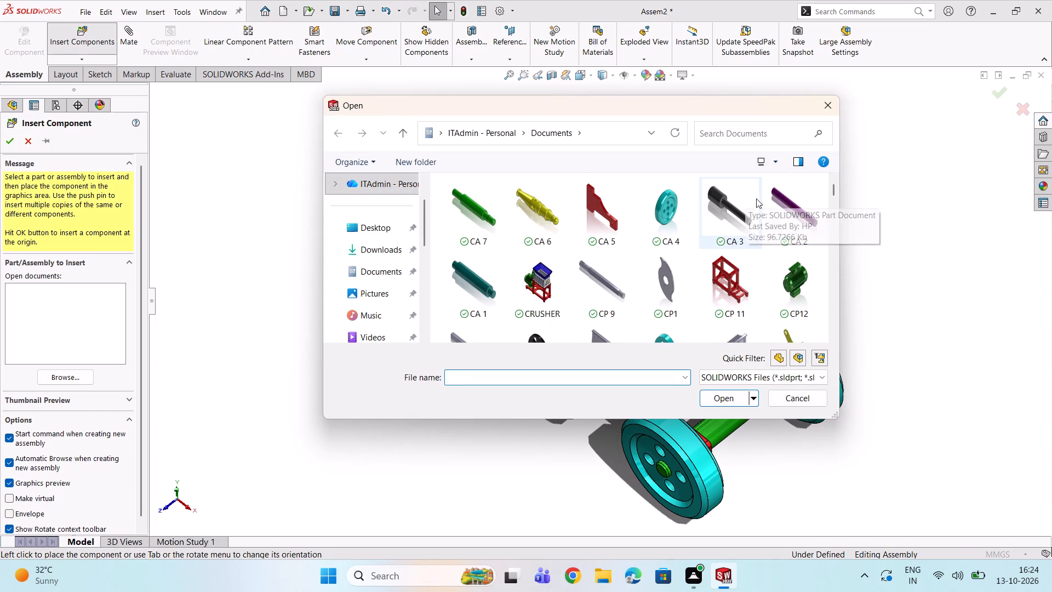
double_click(786, 208)
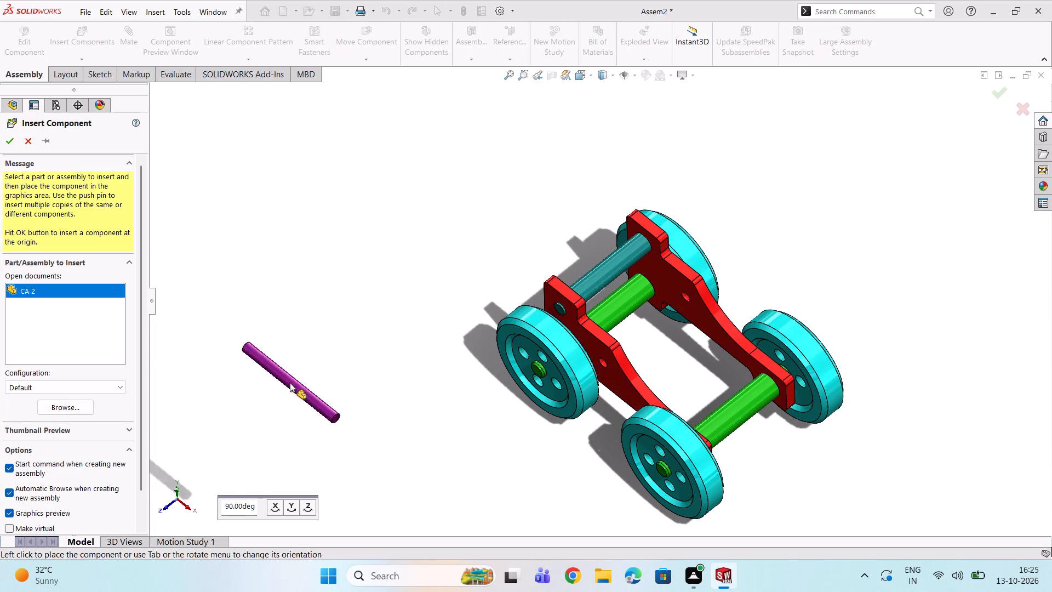
double_click(296, 505)
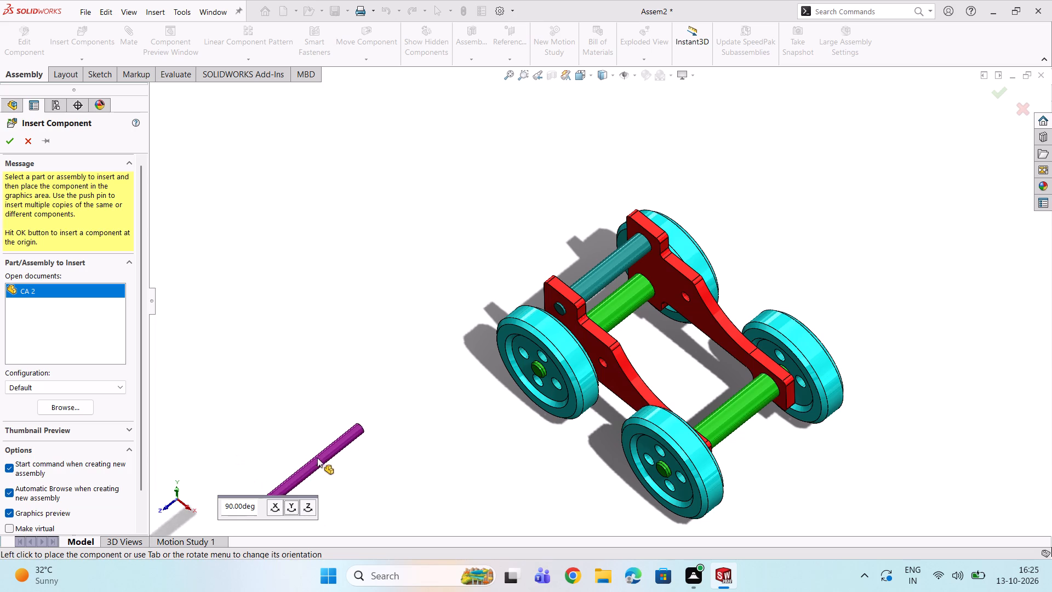
double_click(339, 377)
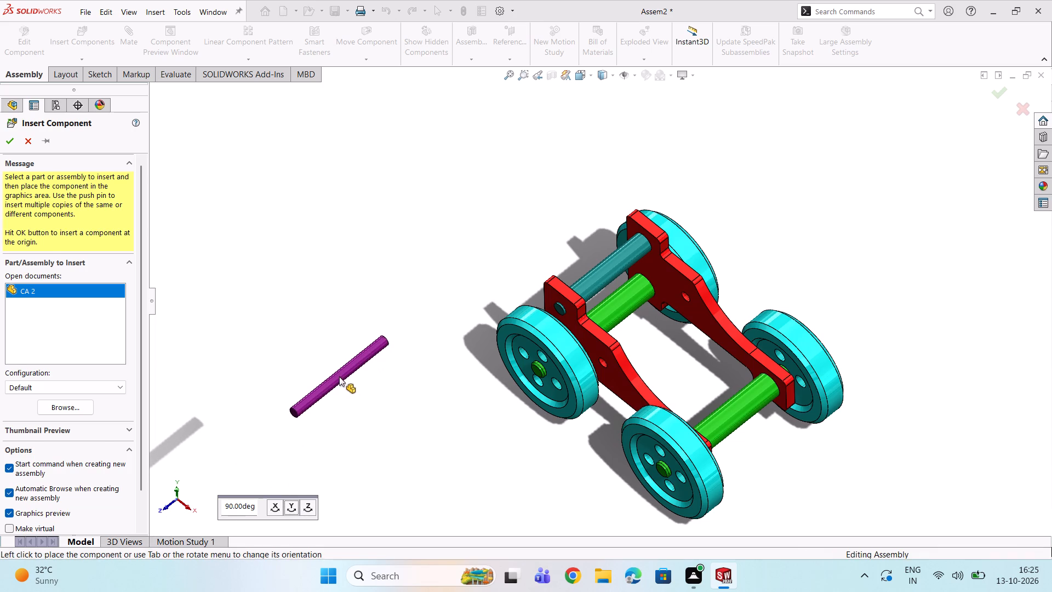
Mate the cylindrical face of the CA 2 rod concentric with the small middle hole of the original CA 5 bracket.
scroll(324, 354, down, 3)
click(120, 31)
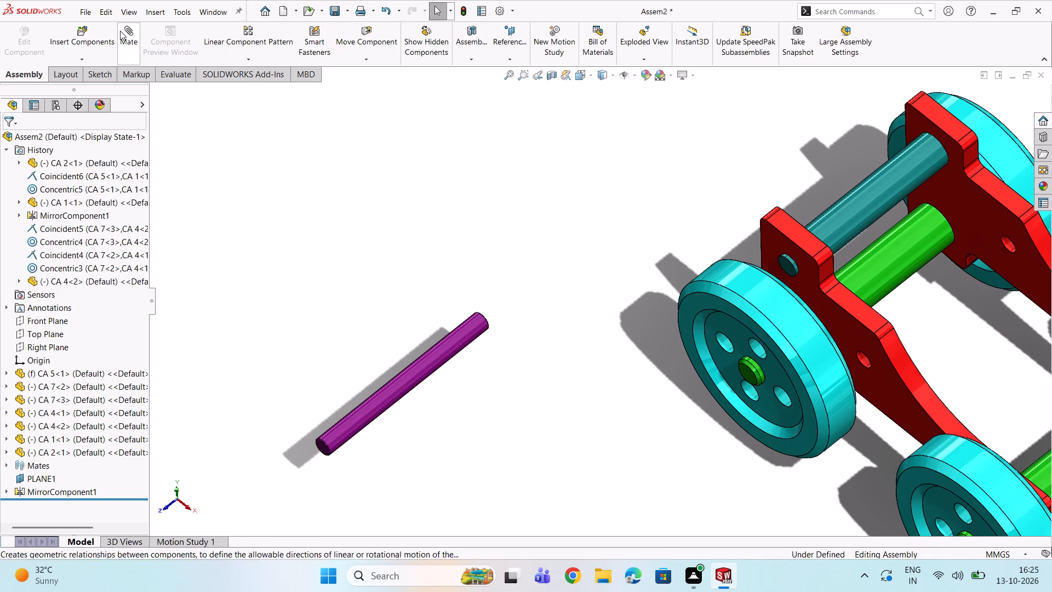
click(376, 402)
scroll(720, 371, up, 2)
scroll(759, 361, down, 6)
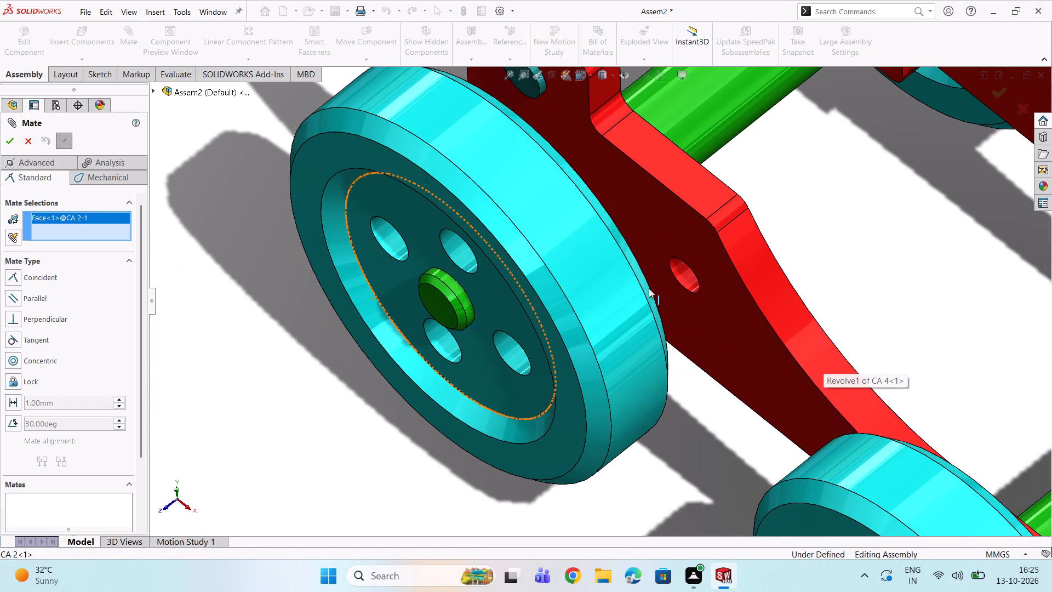
click(682, 272)
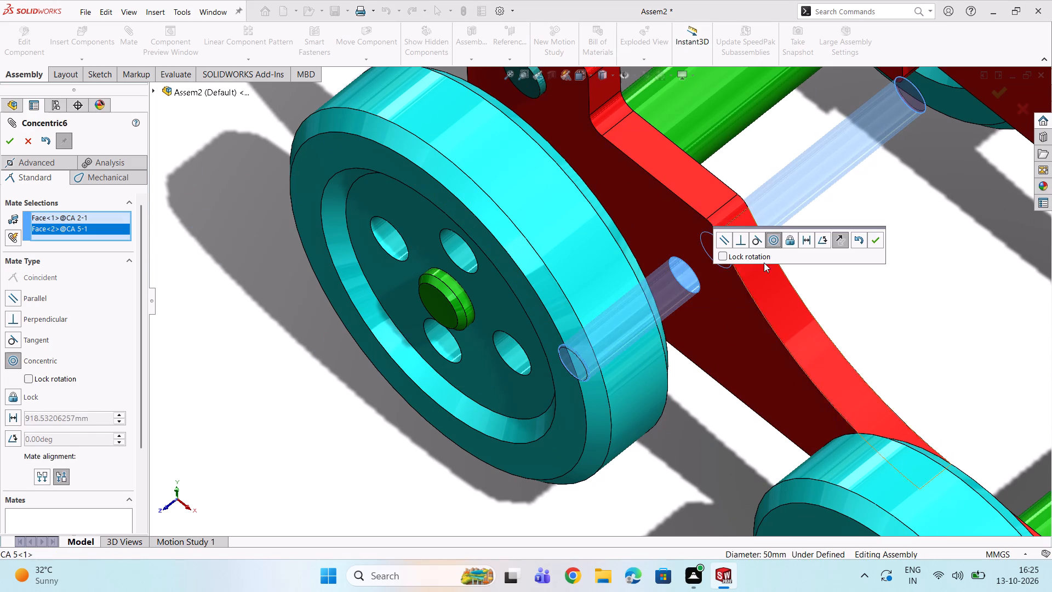
click(872, 242)
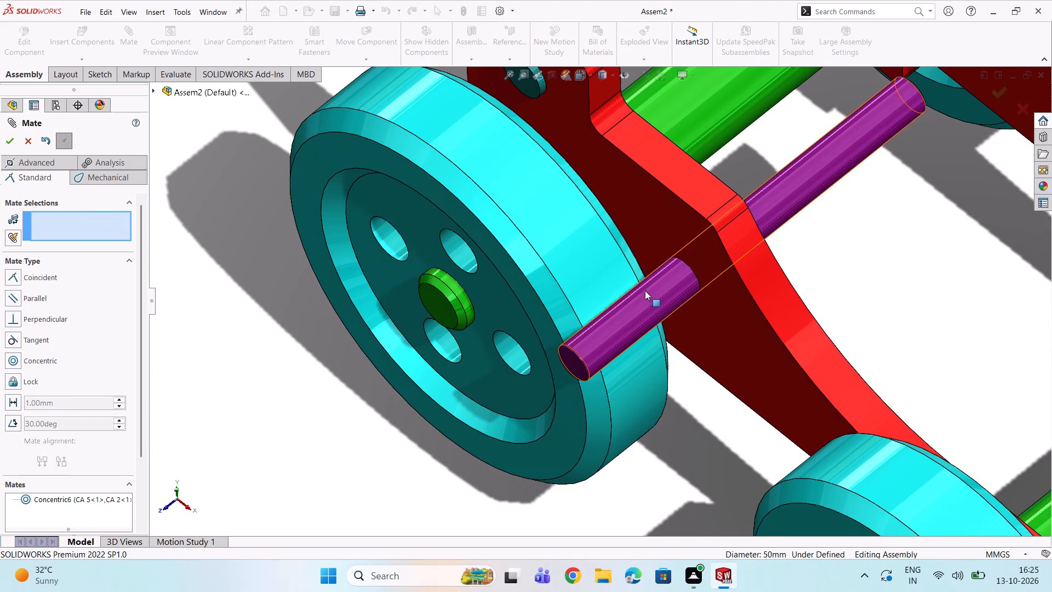
Mate the front end face of the CA 2 rod coincident with the outer face of the original CA 5 bracket.
click(576, 366)
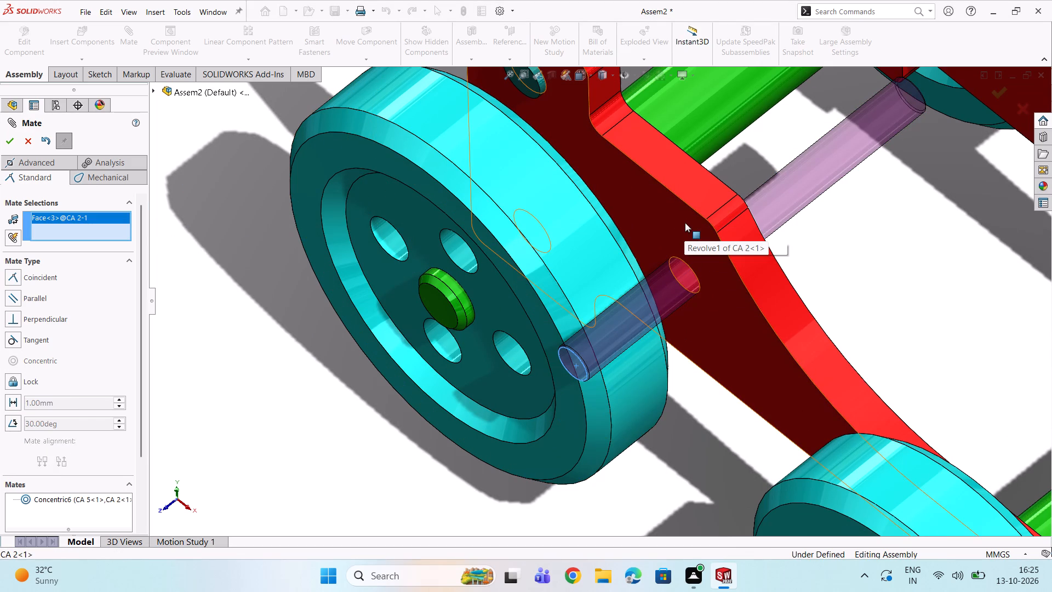
click(685, 223)
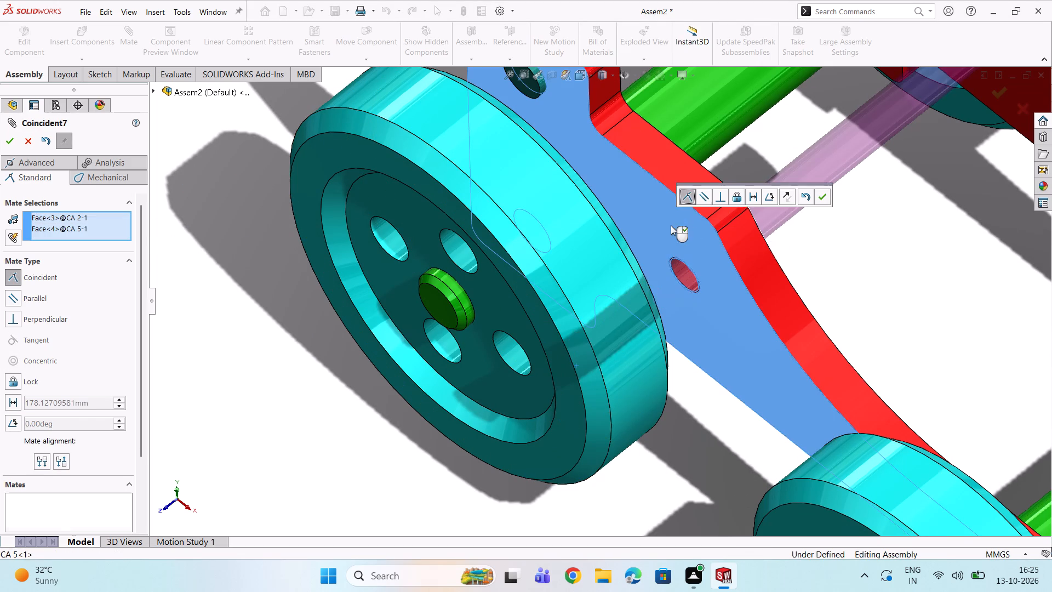
scroll(690, 229, up, 2)
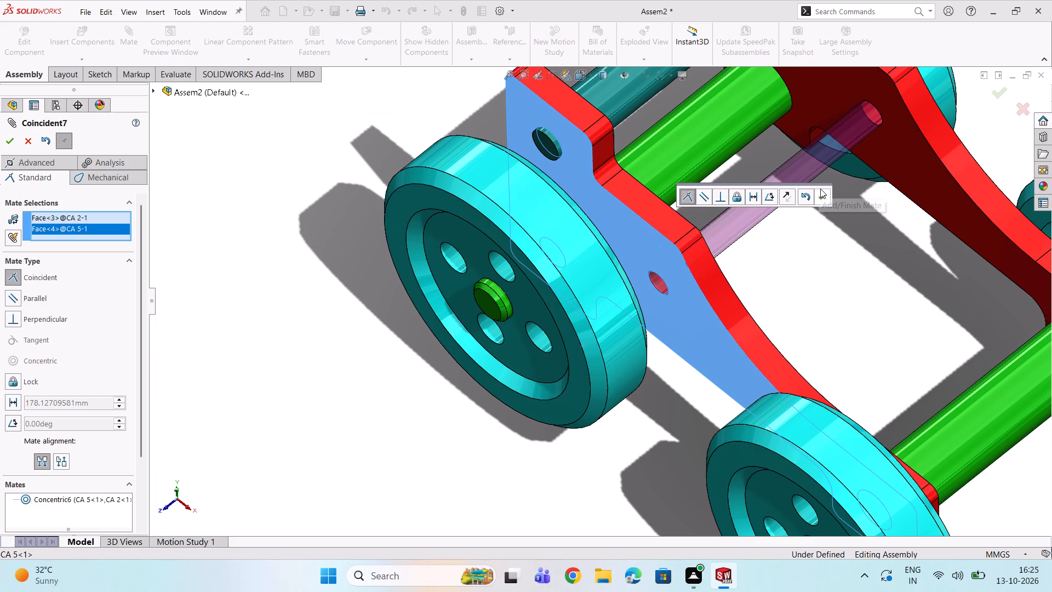
click(821, 189)
Examine the fit of the CA 2 rod between the two CA 5 brackets from several angles.
middle_drag(845, 170, 807, 181)
scroll(820, 177, down, 1)
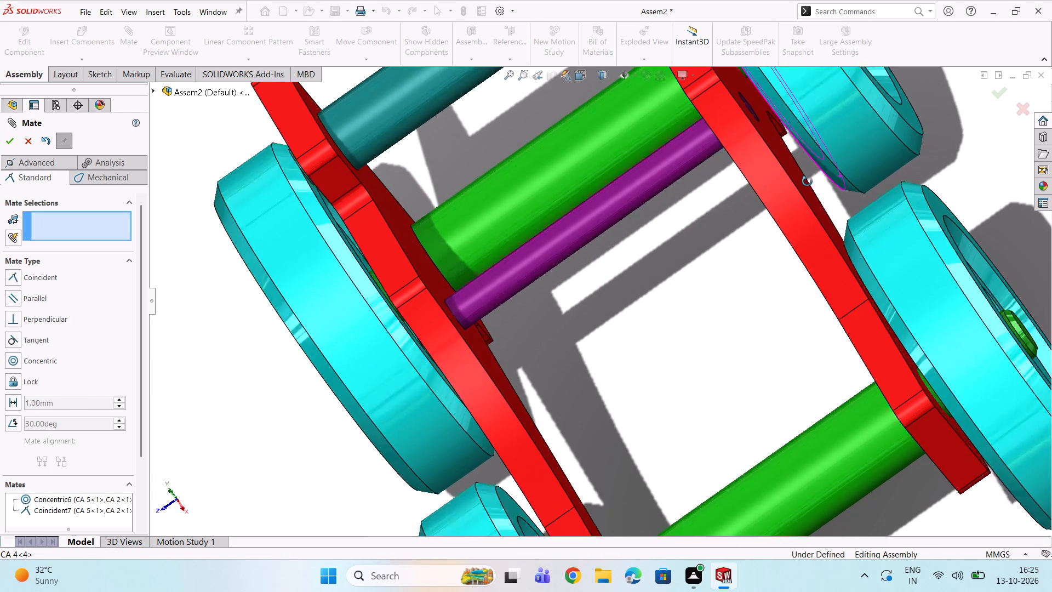
middle_drag(807, 181, 822, 165)
scroll(712, 184, up, 3)
scroll(659, 189, down, 2)
scroll(601, 210, down, 2)
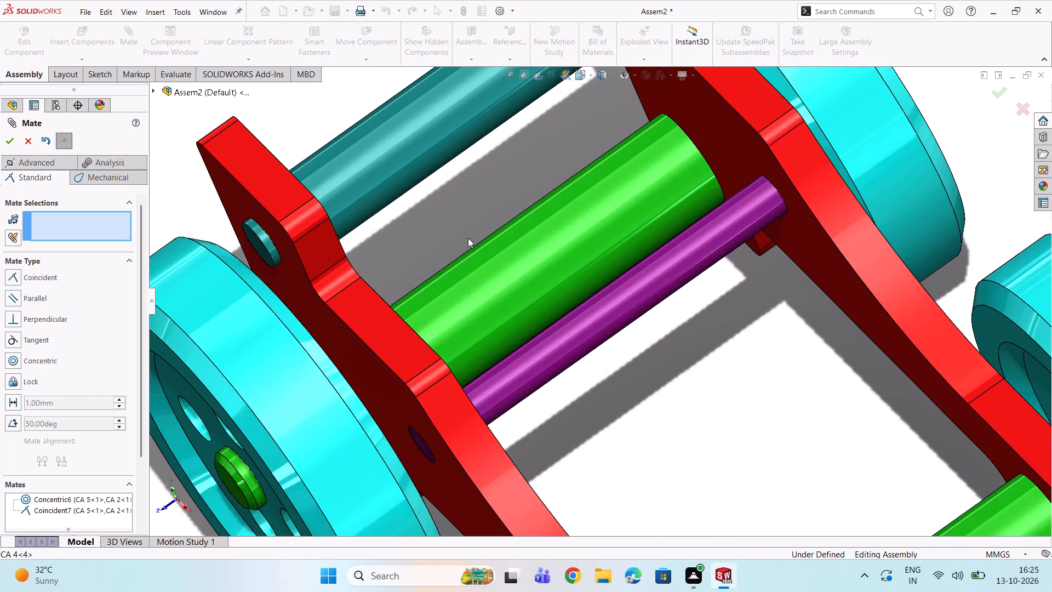
scroll(466, 240, up, 4)
middle_drag(539, 267, 574, 217)
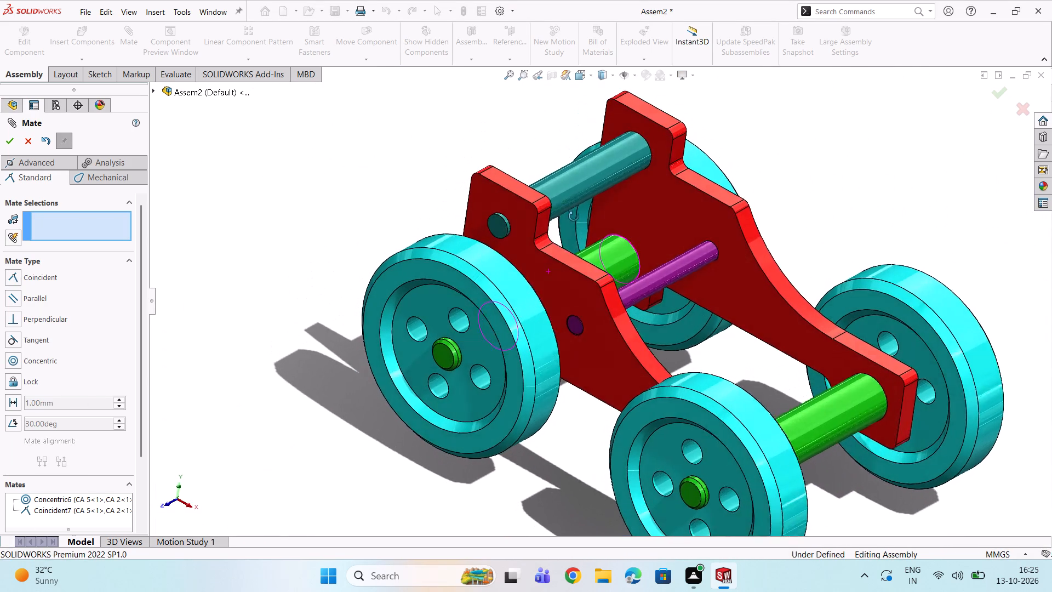
middle_drag(574, 217, 579, 206)
click(27, 140)
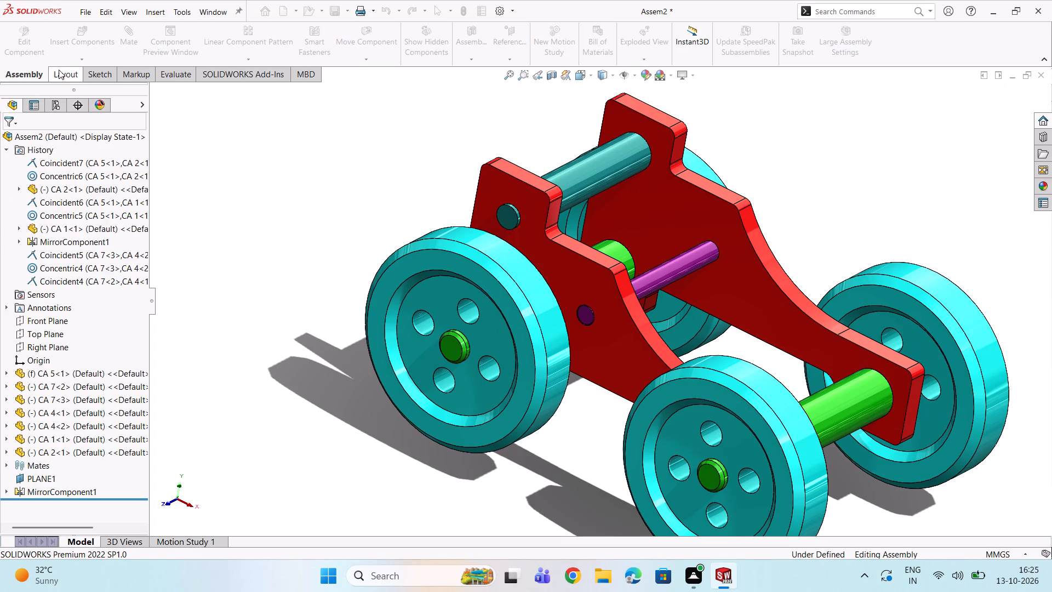
Insert the CA 6 cannon barrel in its default orientation beside the carriage.
click(84, 38)
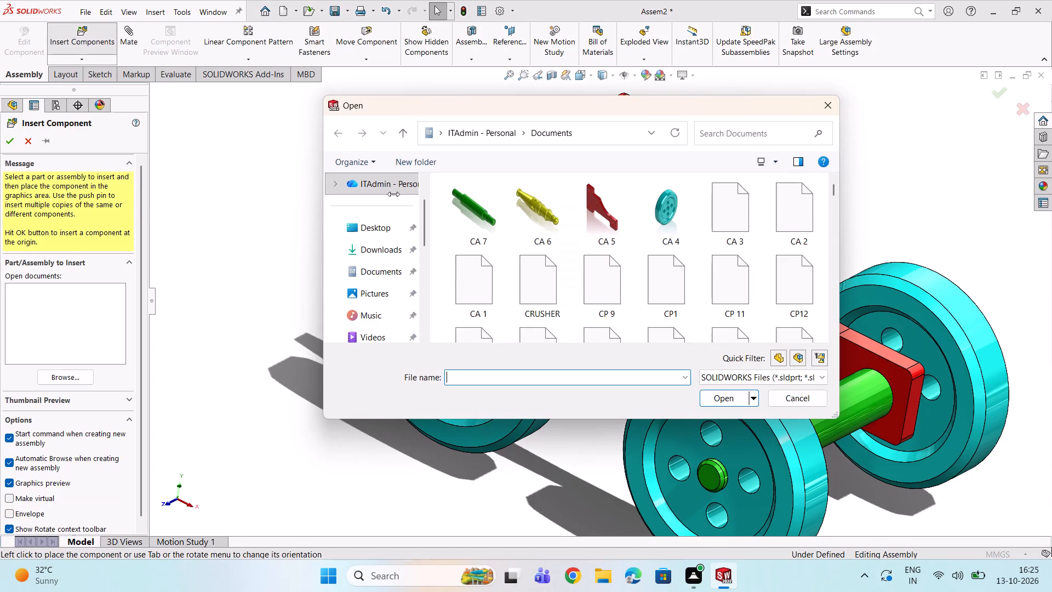
click(527, 202)
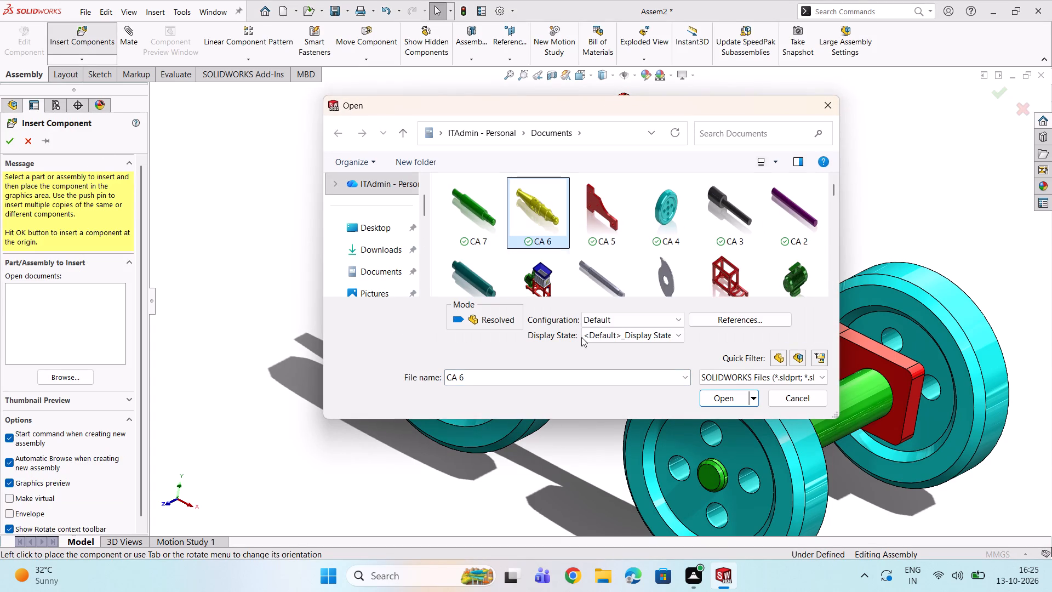
click(712, 401)
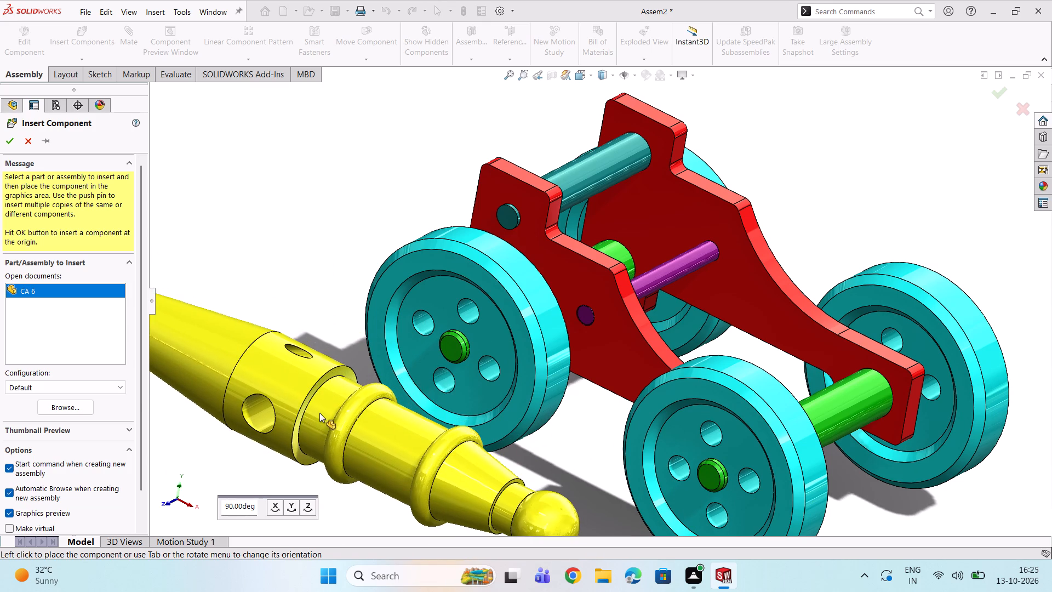
click(319, 413)
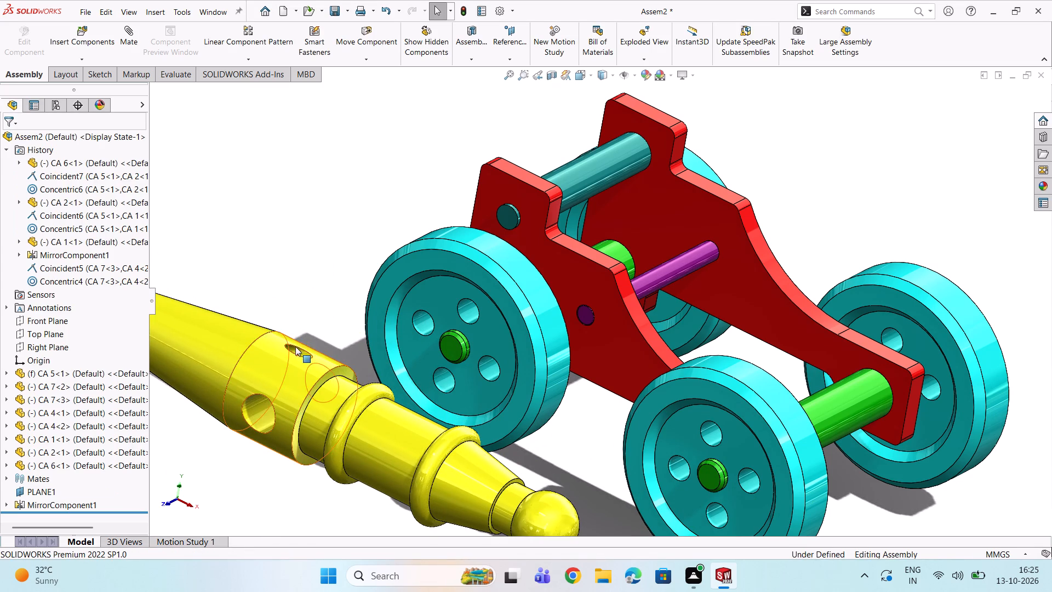
Mate the large cross hole of the CA 6 barrel concentric with the cylindrical body of the CA 1 shaft.
scroll(273, 369, up, 2)
scroll(331, 386, down, 2)
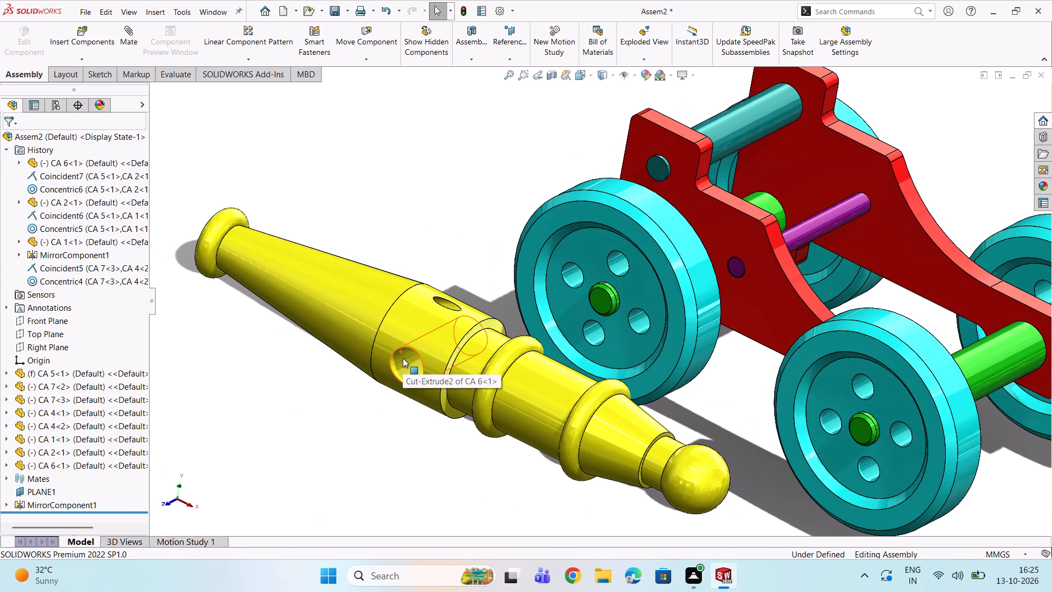
click(403, 358)
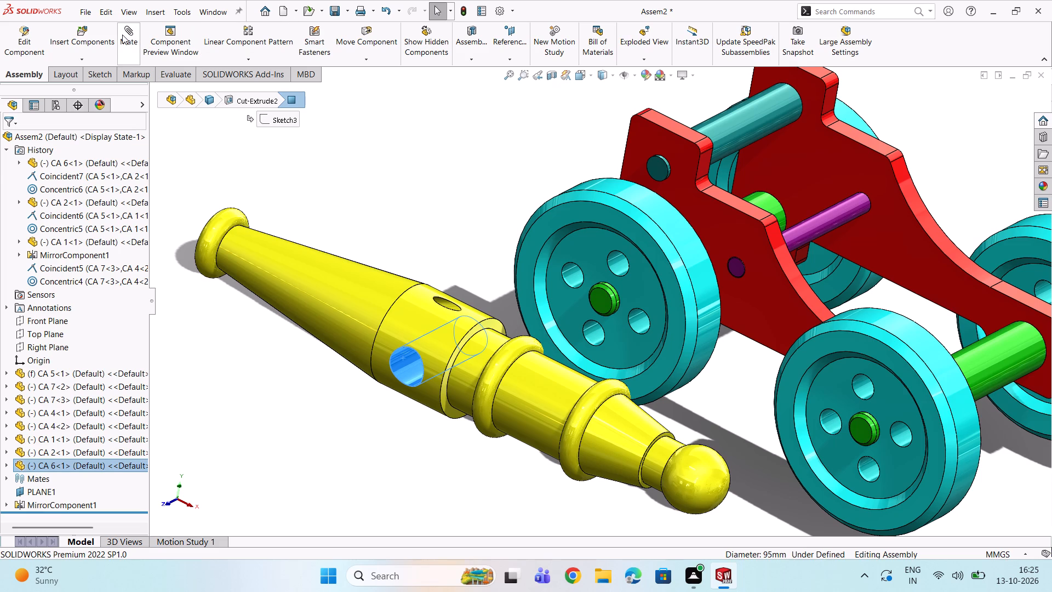
double_click(122, 35)
click(122, 35)
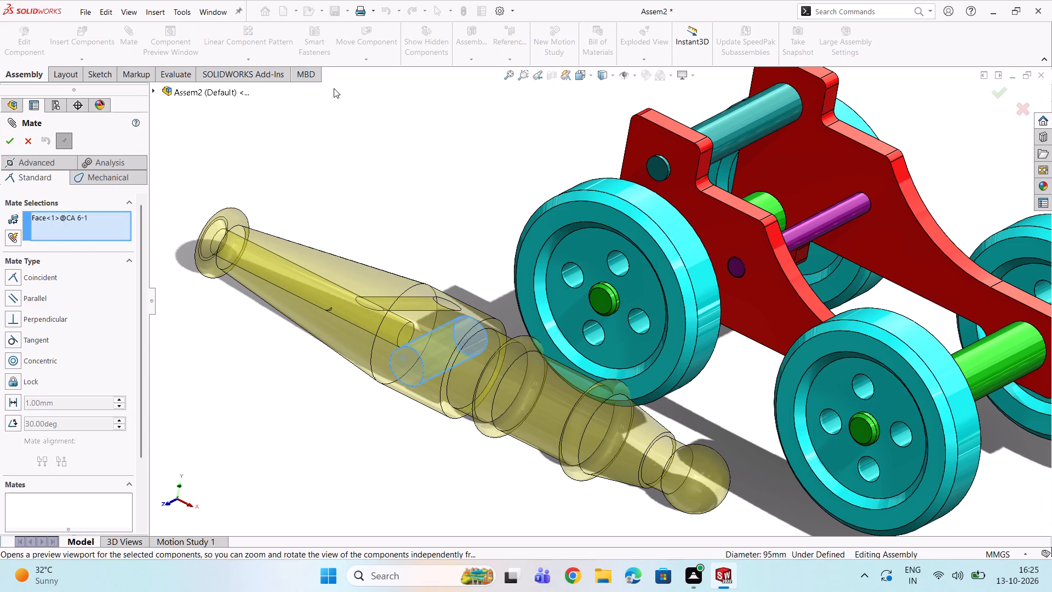
double_click(731, 128)
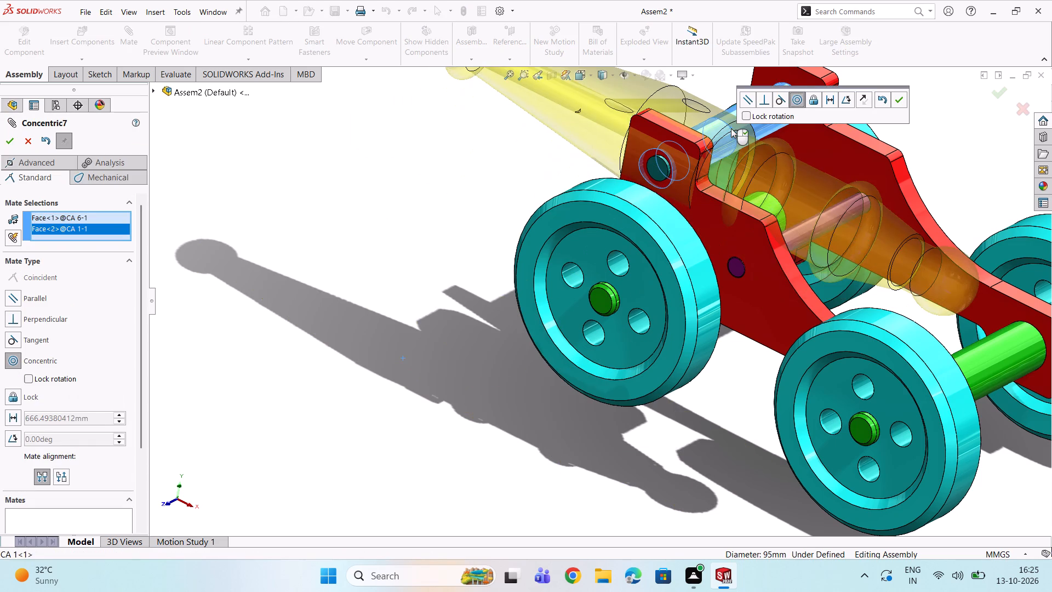
double_click(897, 97)
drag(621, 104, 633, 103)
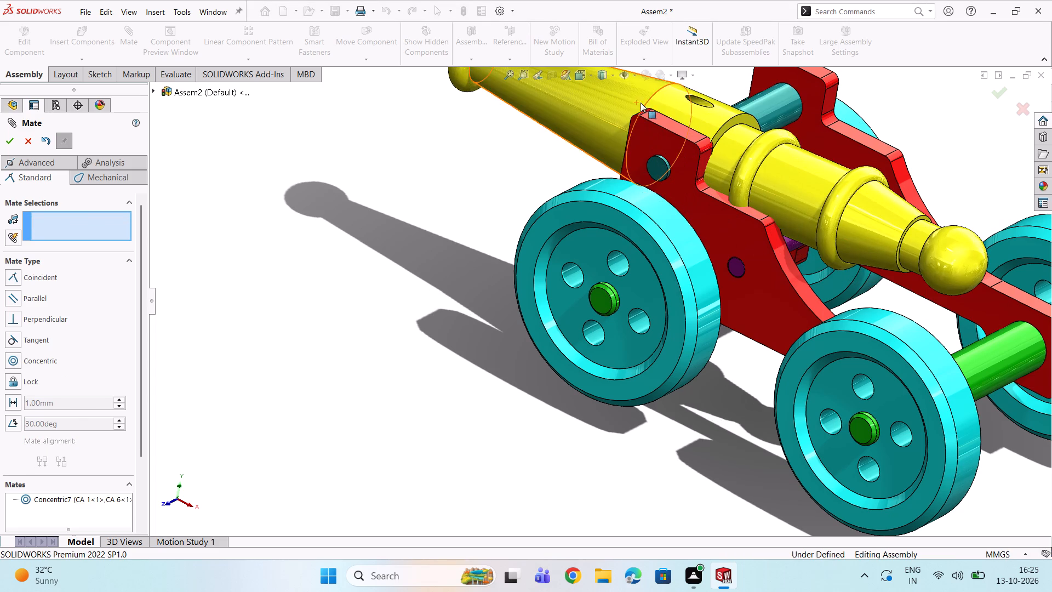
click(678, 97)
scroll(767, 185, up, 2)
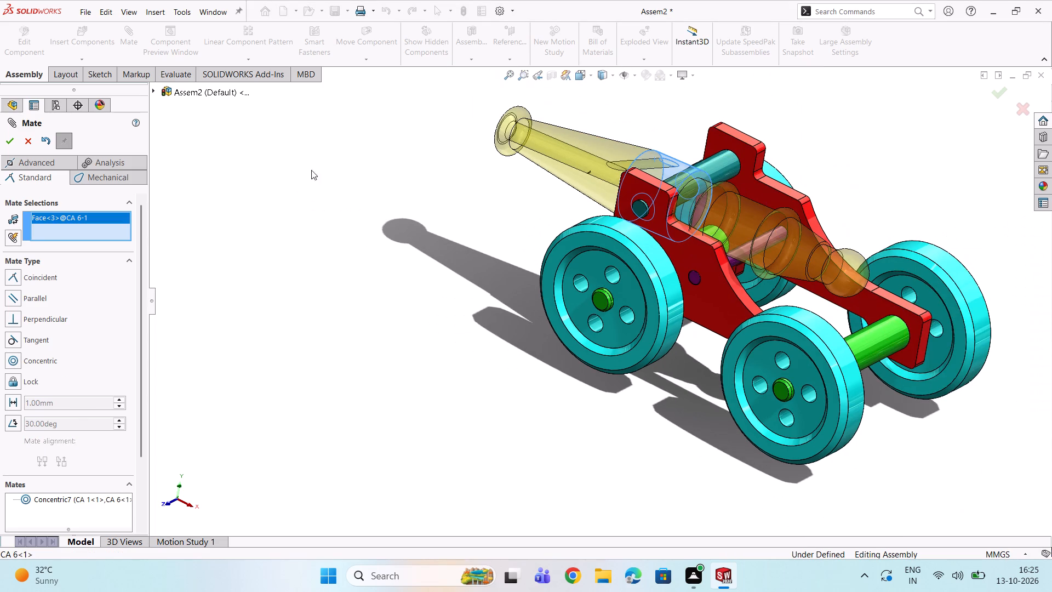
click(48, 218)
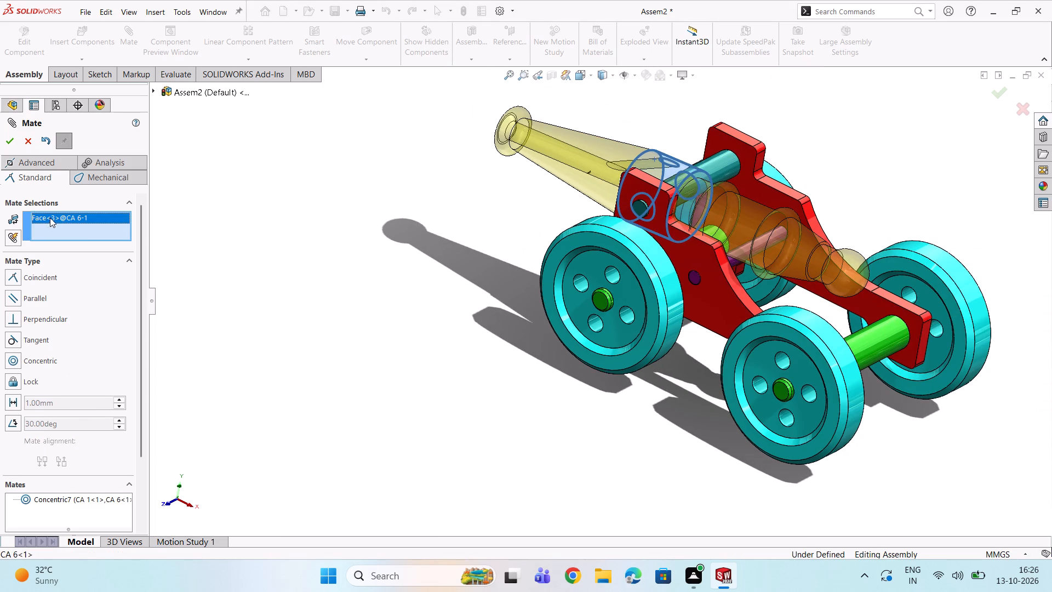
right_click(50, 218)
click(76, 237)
Add a centered Width mate between the inner faces of both CA 5 brackets, using the CA 6 barrel's middle cylindrical face as the tab.
click(40, 166)
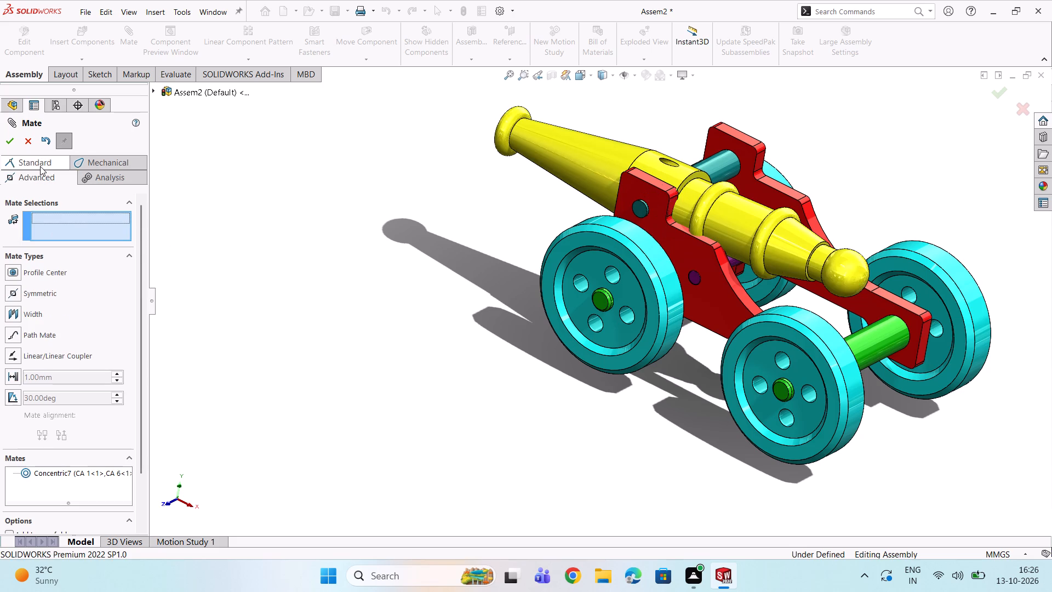
double_click(15, 311)
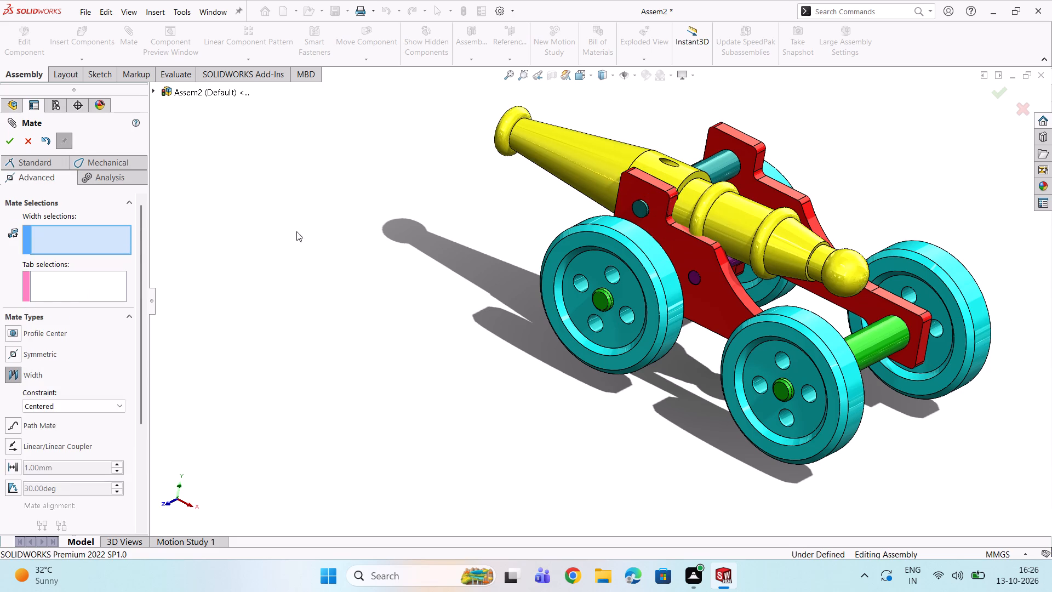
scroll(506, 226, down, 2)
middle_drag(648, 182, 547, 287)
middle_drag(779, 186, 847, 180)
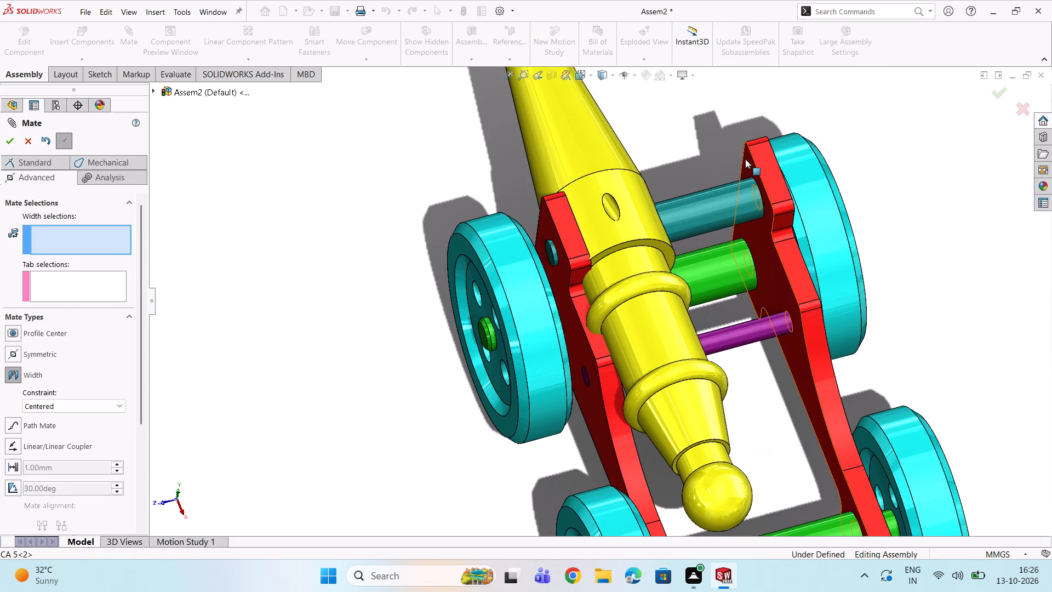
click(746, 161)
middle_drag(718, 166, 644, 186)
click(689, 314)
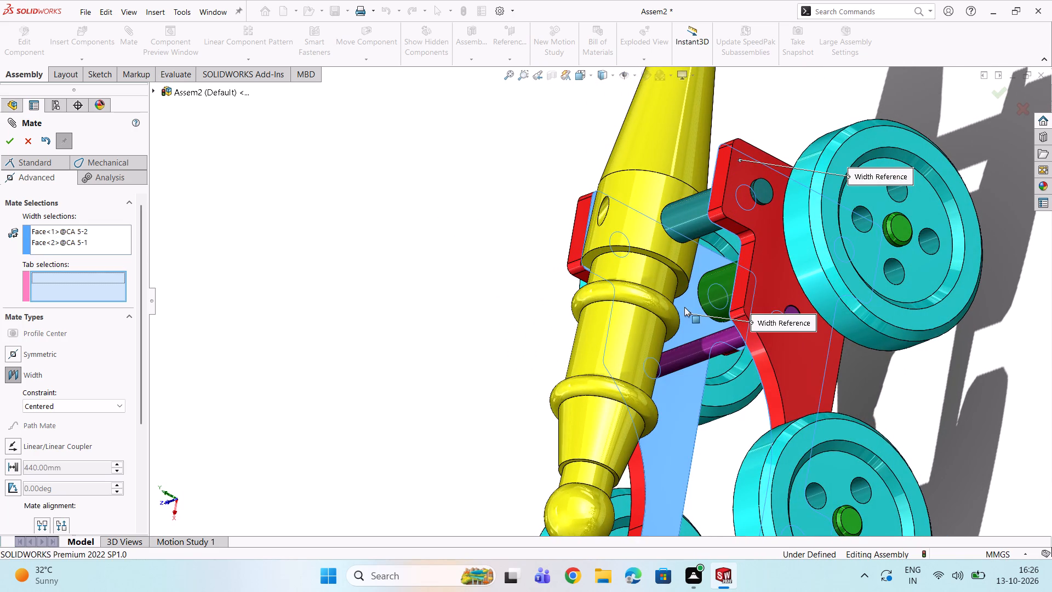
scroll(662, 212, down, 2)
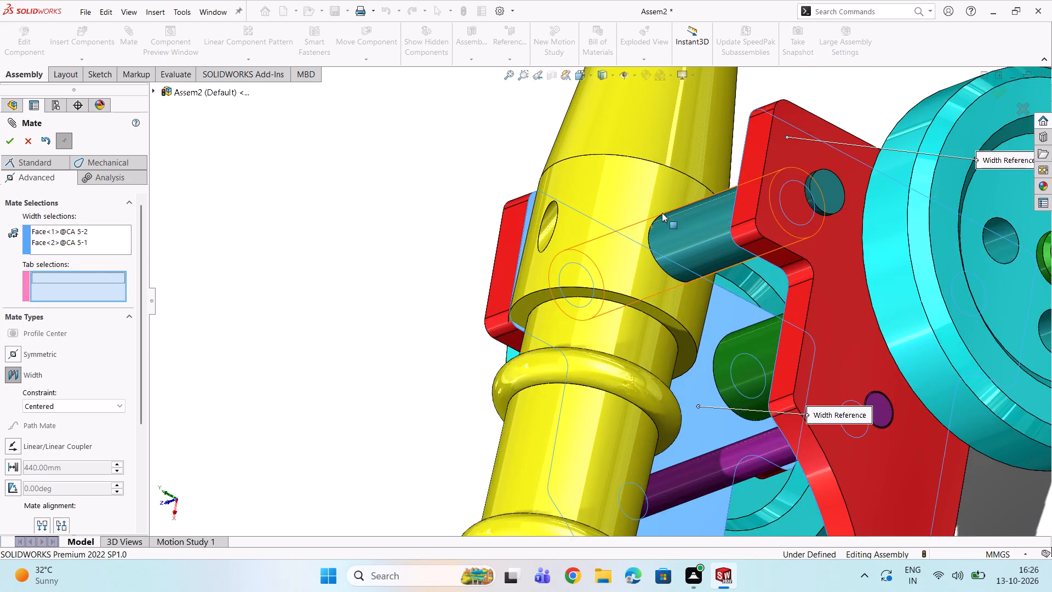
scroll(662, 213, down, 8)
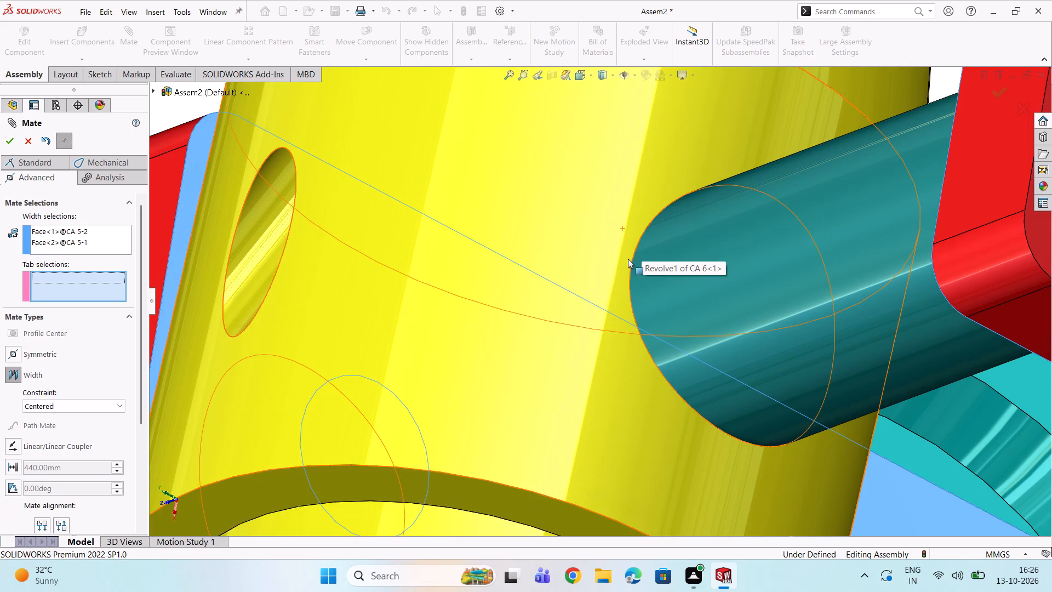
click(597, 258)
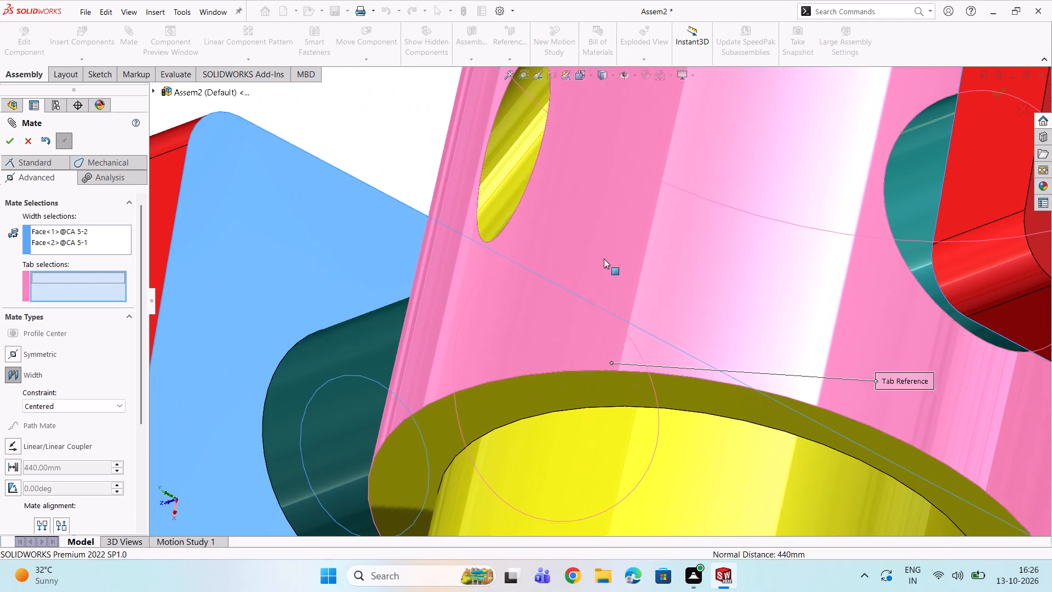
click(6, 139)
scroll(424, 264, up, 3)
middle_drag(443, 263, 532, 260)
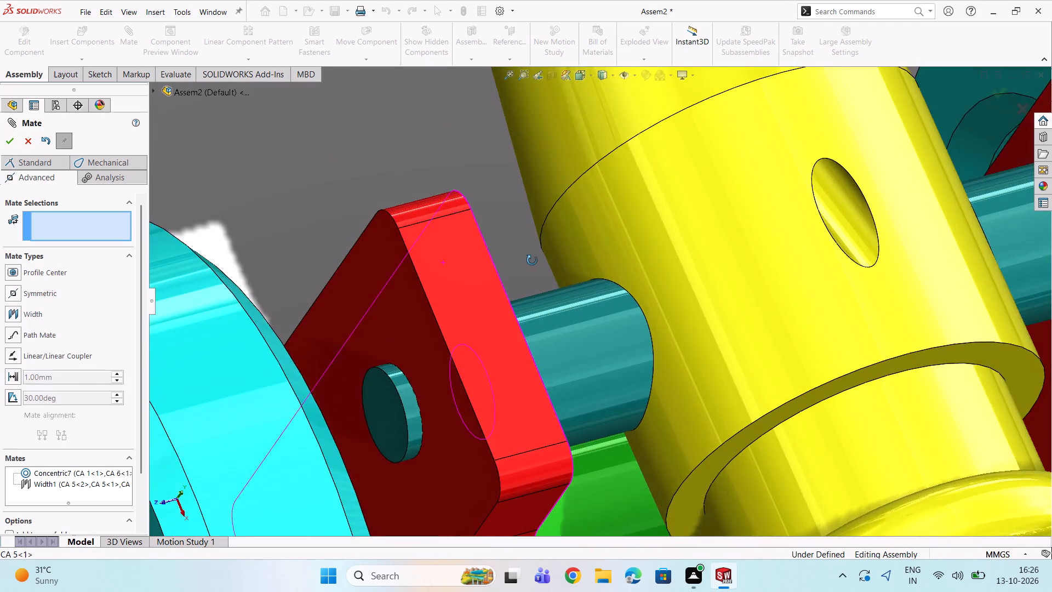
Swing the CA 6 barrel about the CA 1 shaft so its ball end moves down between the CA 5 brackets.
middle_drag(532, 260, 532, 259)
scroll(530, 259, up, 11)
scroll(642, 294, down, 4)
scroll(618, 331, up, 3)
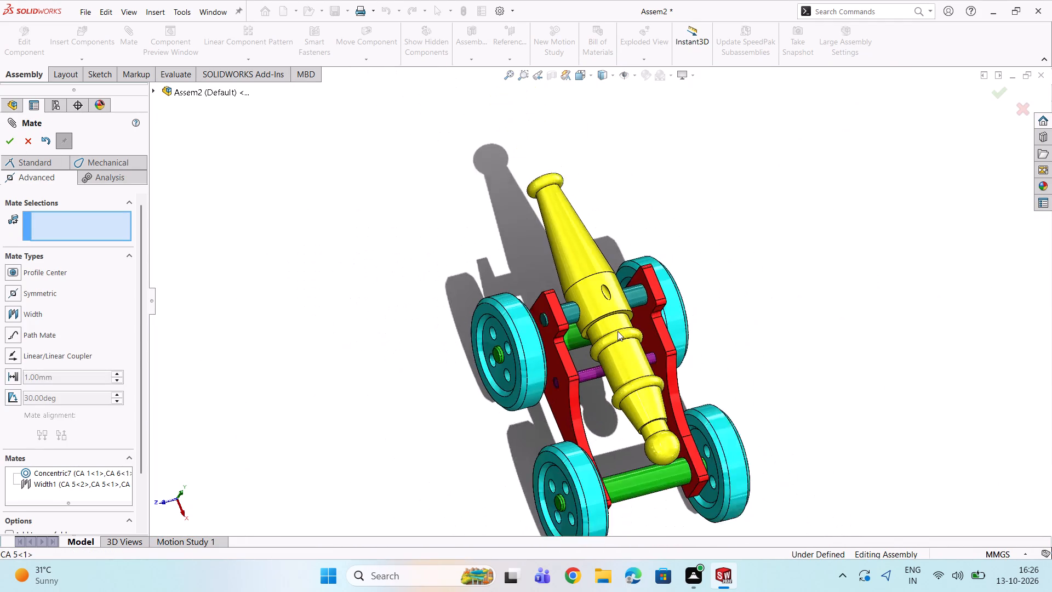
scroll(618, 331, up, 2)
scroll(610, 361, down, 1)
scroll(651, 394, up, 3)
middle_drag(552, 341, 631, 300)
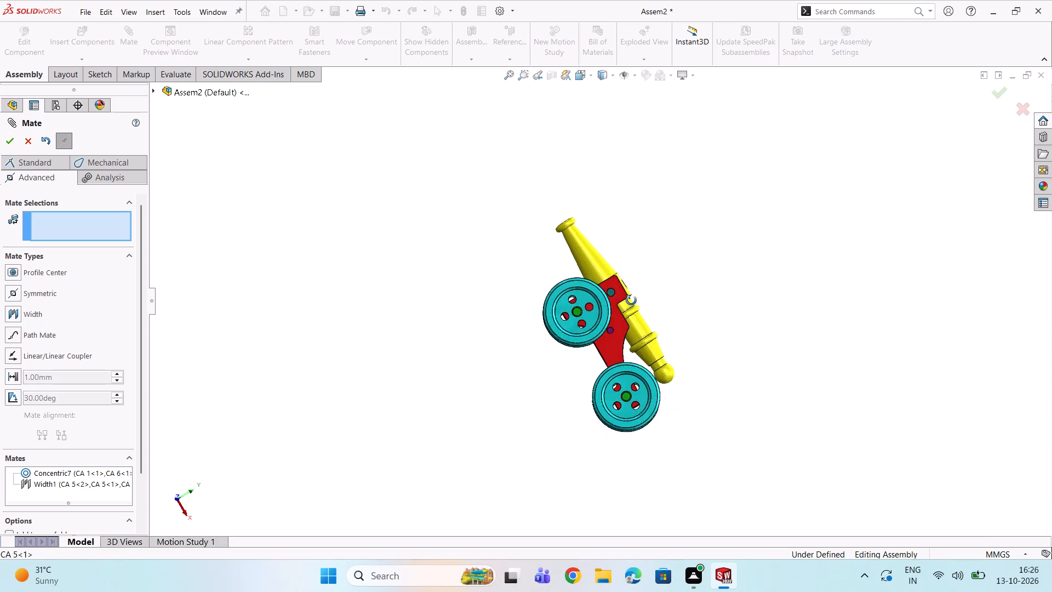
middle_drag(631, 300, 627, 305)
scroll(627, 305, down, 3)
drag(689, 402, 687, 408)
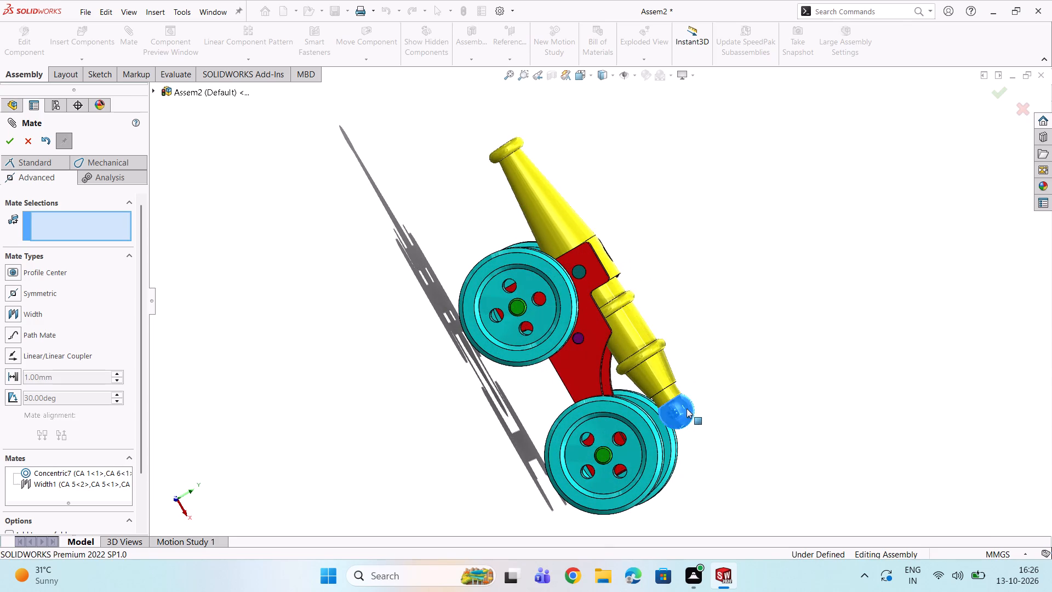
drag(687, 408, 631, 427)
drag(631, 427, 598, 417)
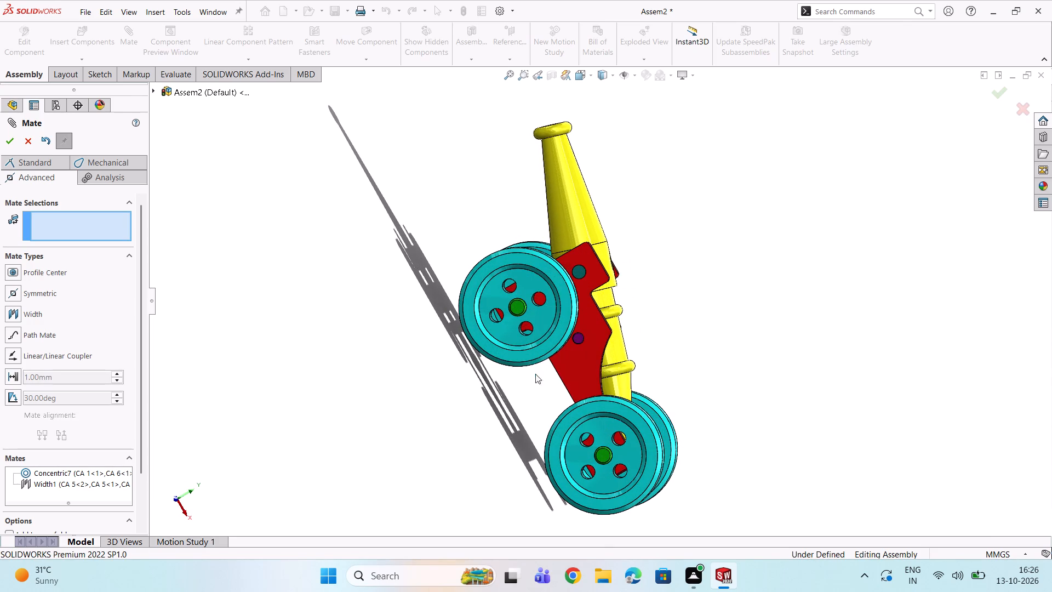
scroll(600, 358, up, 3)
scroll(509, 295, down, 3)
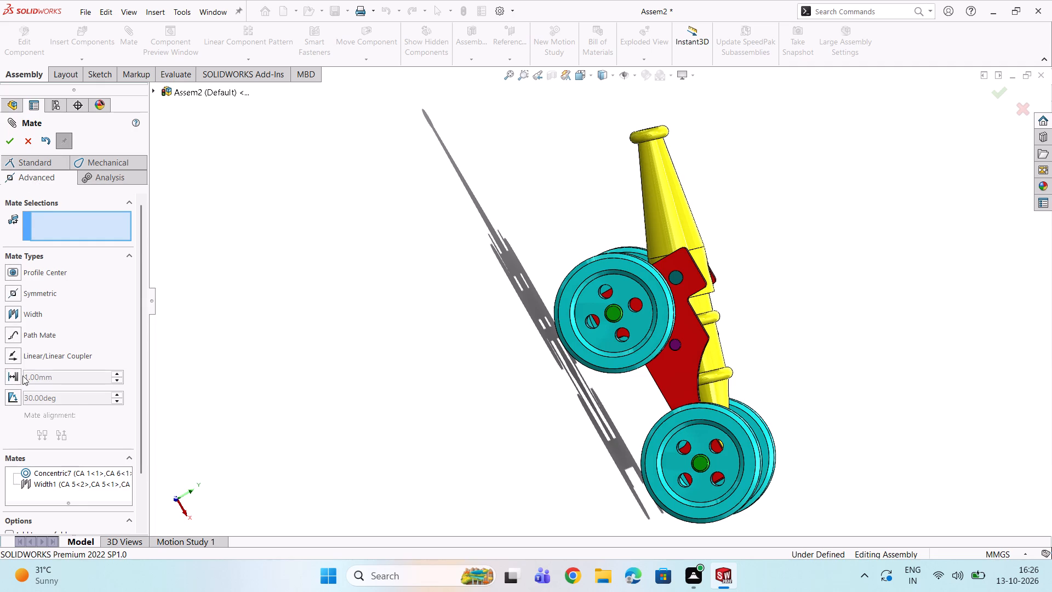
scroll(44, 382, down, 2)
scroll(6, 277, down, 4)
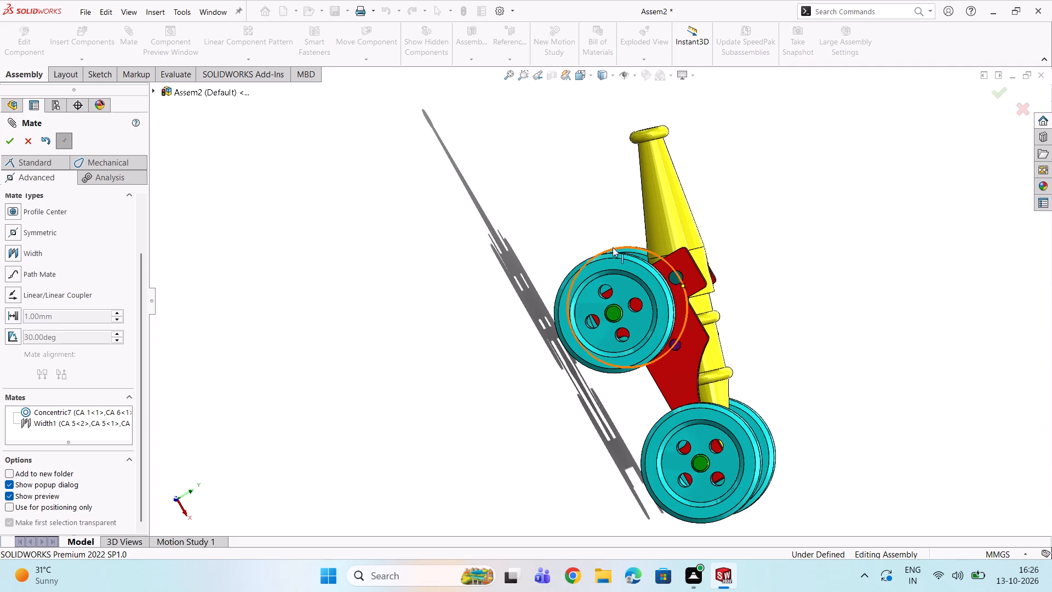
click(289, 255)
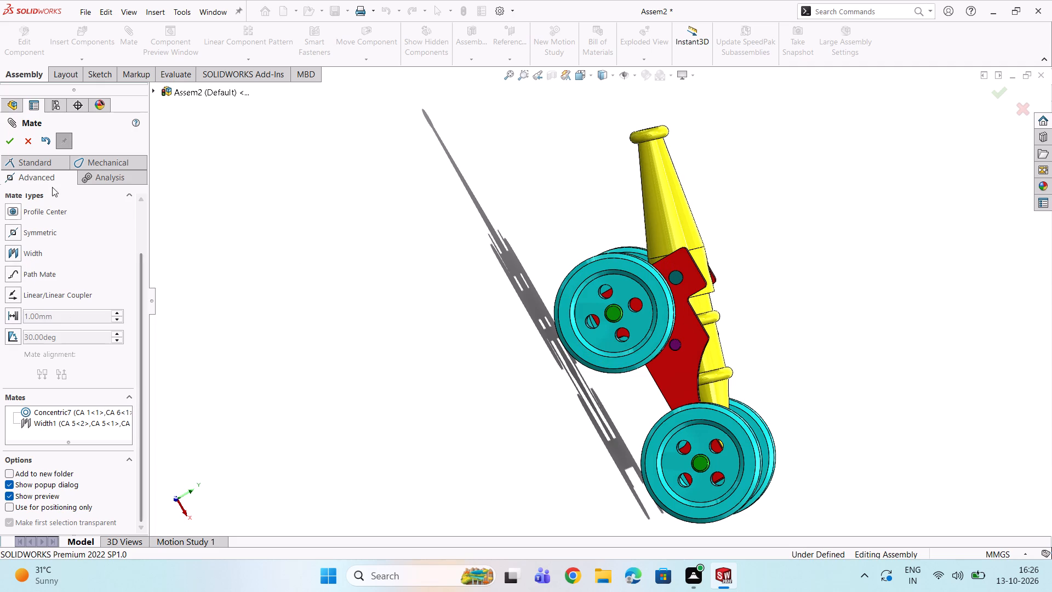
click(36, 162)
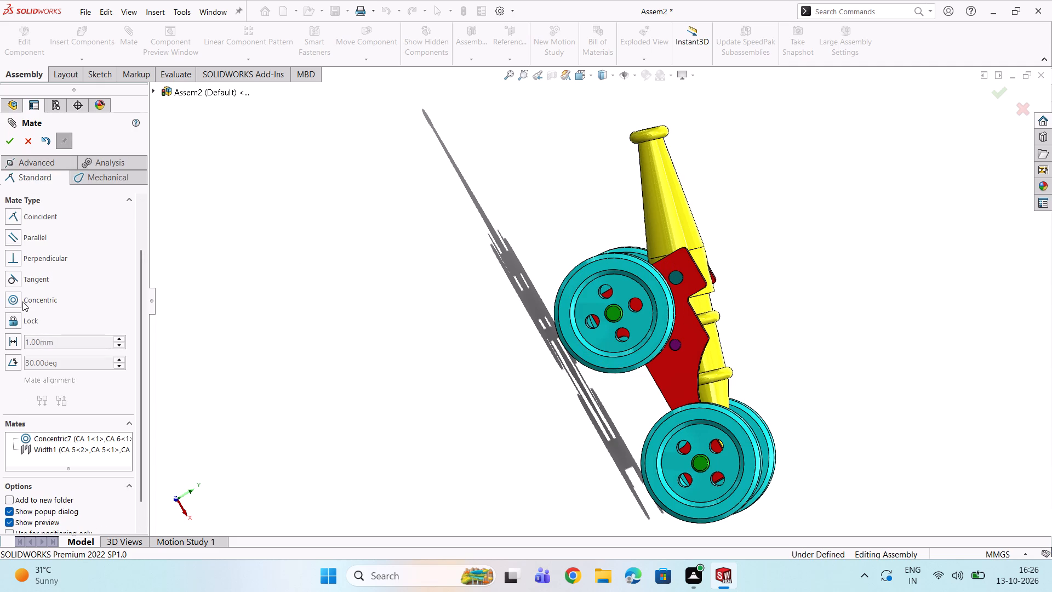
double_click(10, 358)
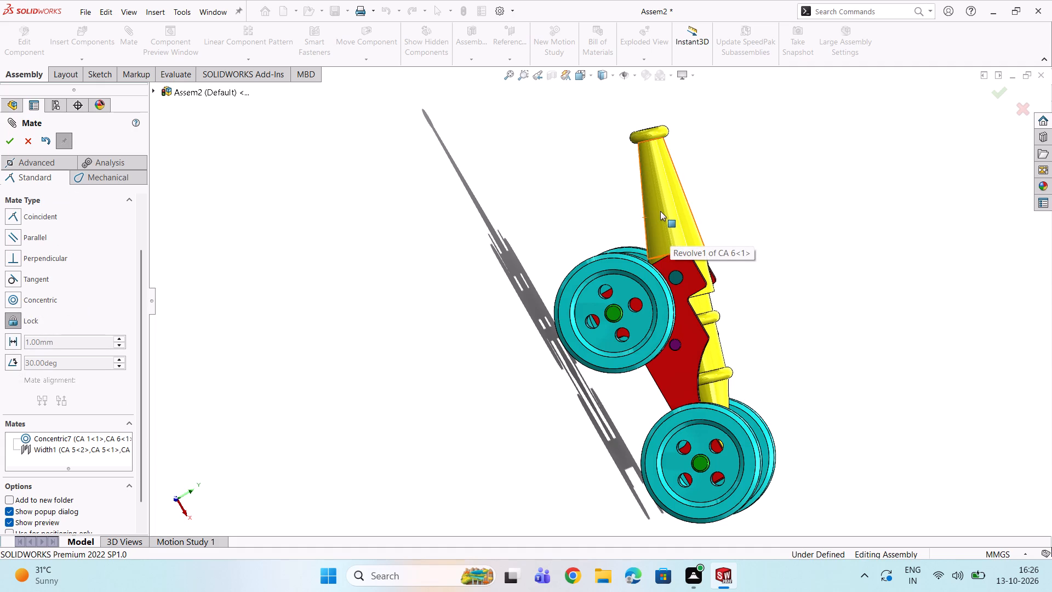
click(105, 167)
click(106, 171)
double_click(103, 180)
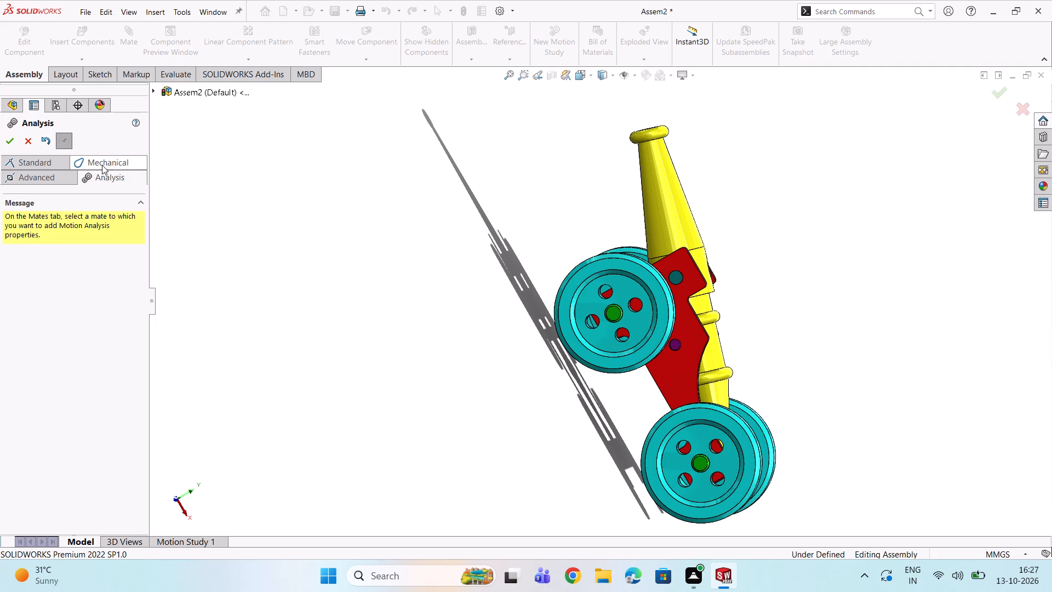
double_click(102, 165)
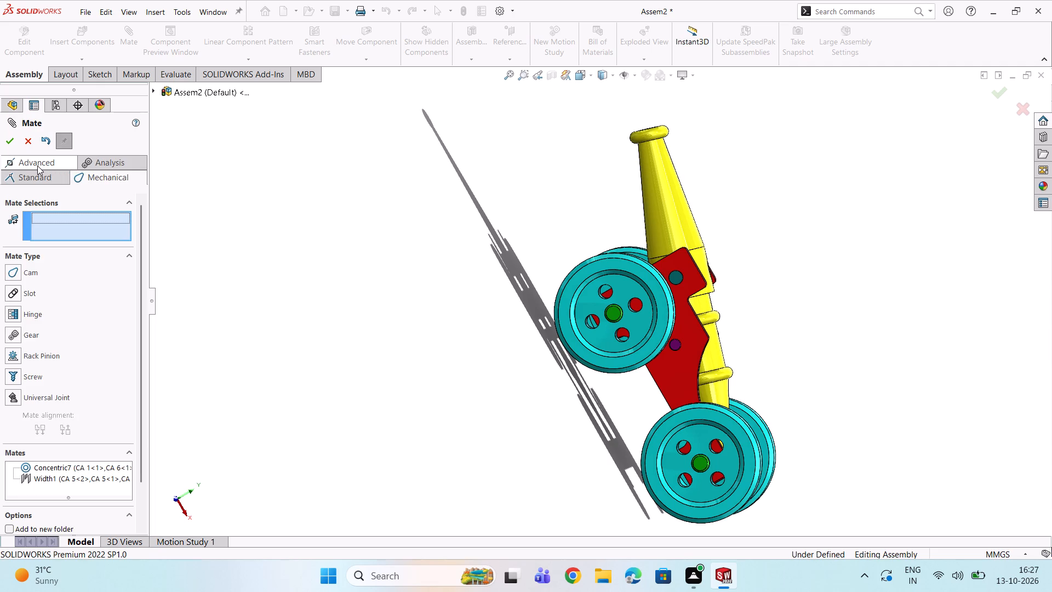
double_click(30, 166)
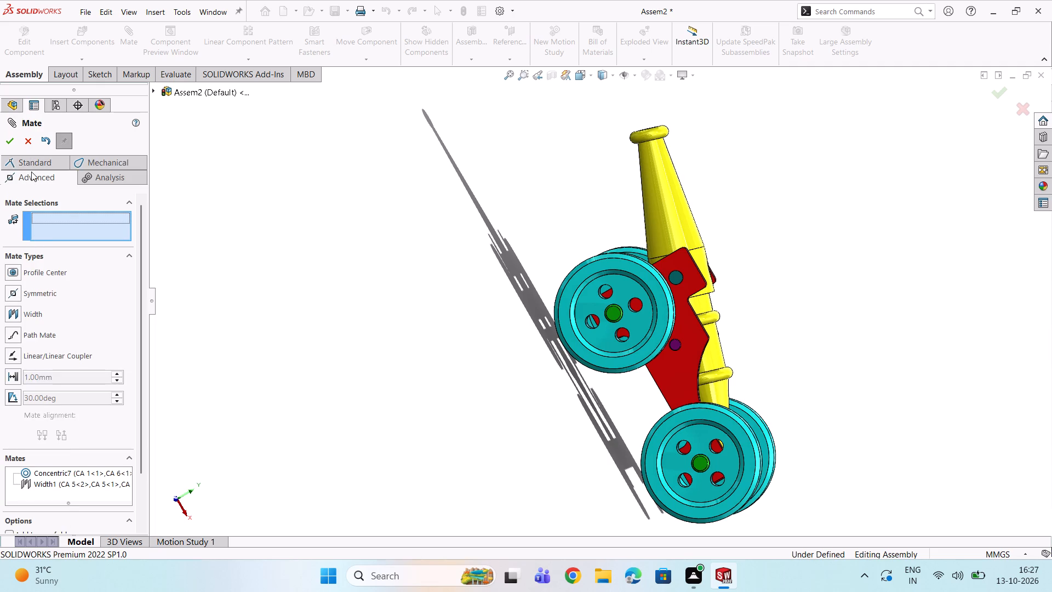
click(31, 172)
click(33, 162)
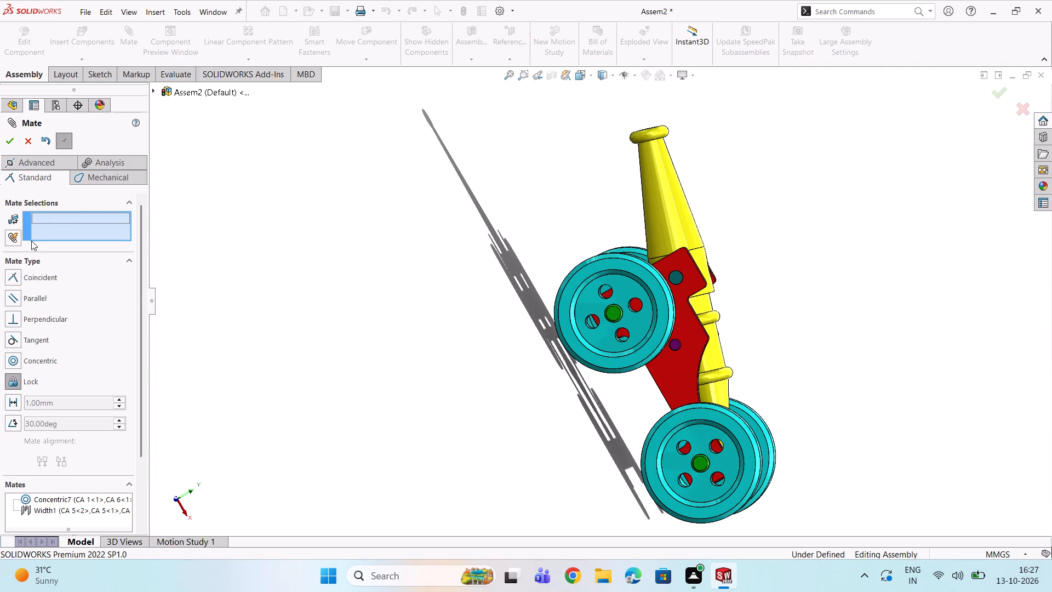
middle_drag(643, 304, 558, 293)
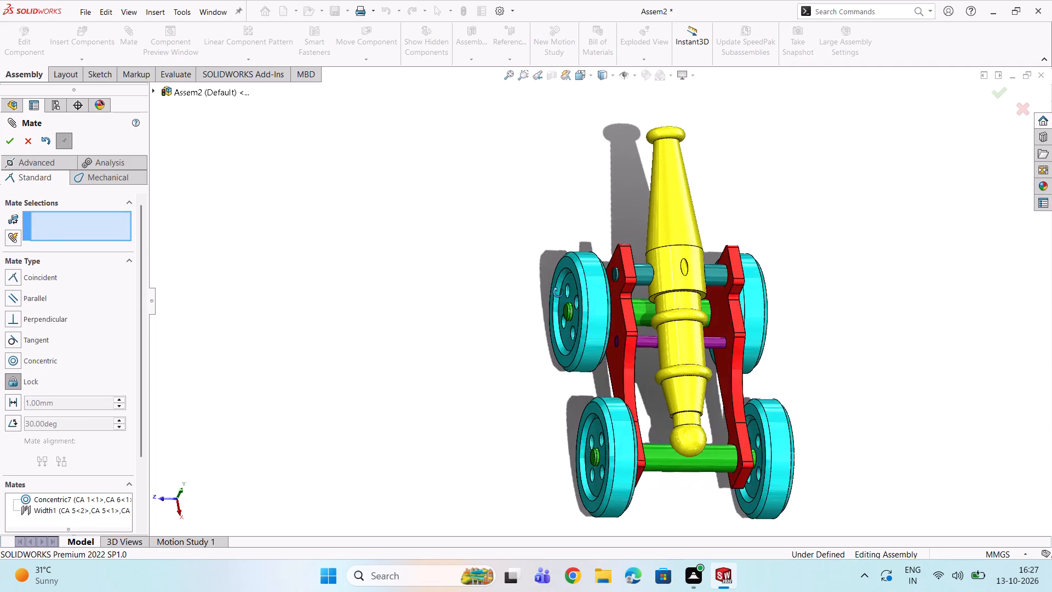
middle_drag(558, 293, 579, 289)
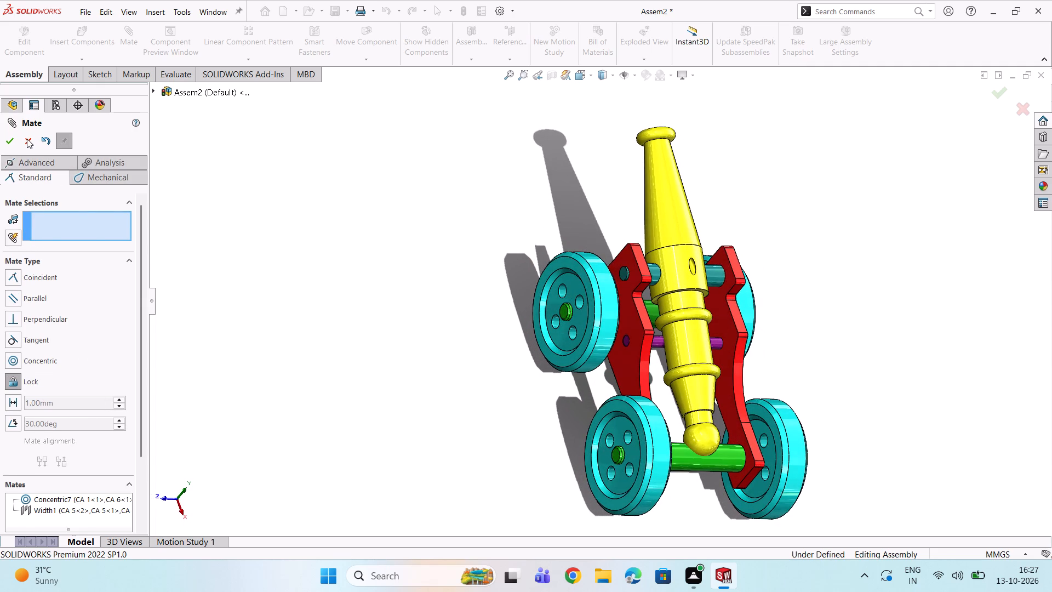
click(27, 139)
Insert the CA 3 part beside the carriage, rotated about Y in 90° increments so its thick head end is flipped.
double_click(79, 37)
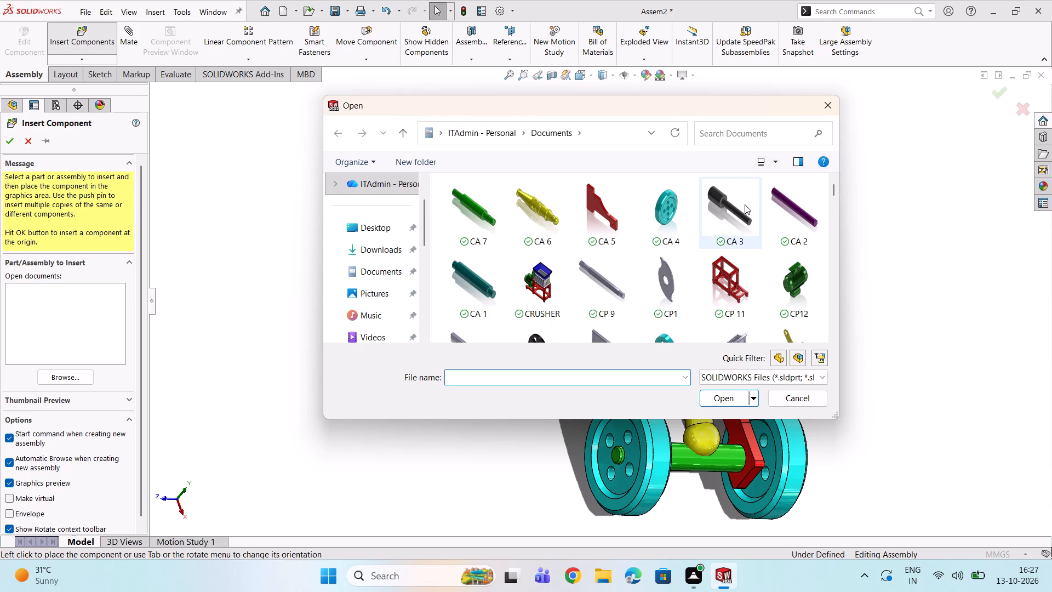
click(729, 206)
click(729, 206)
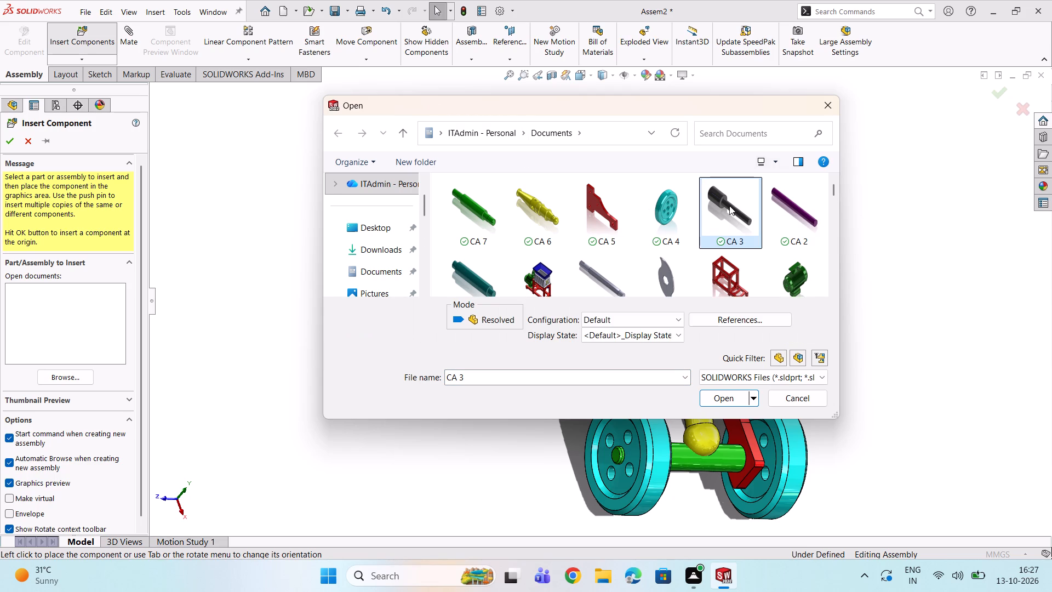
click(729, 206)
click(739, 399)
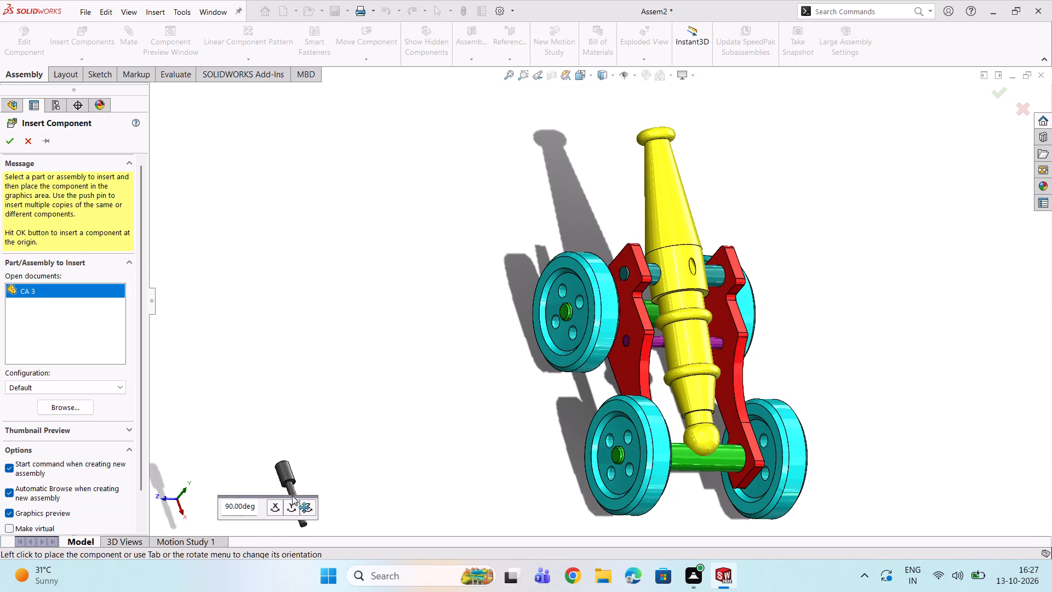
double_click(292, 496)
double_click(291, 500)
double_click(291, 500)
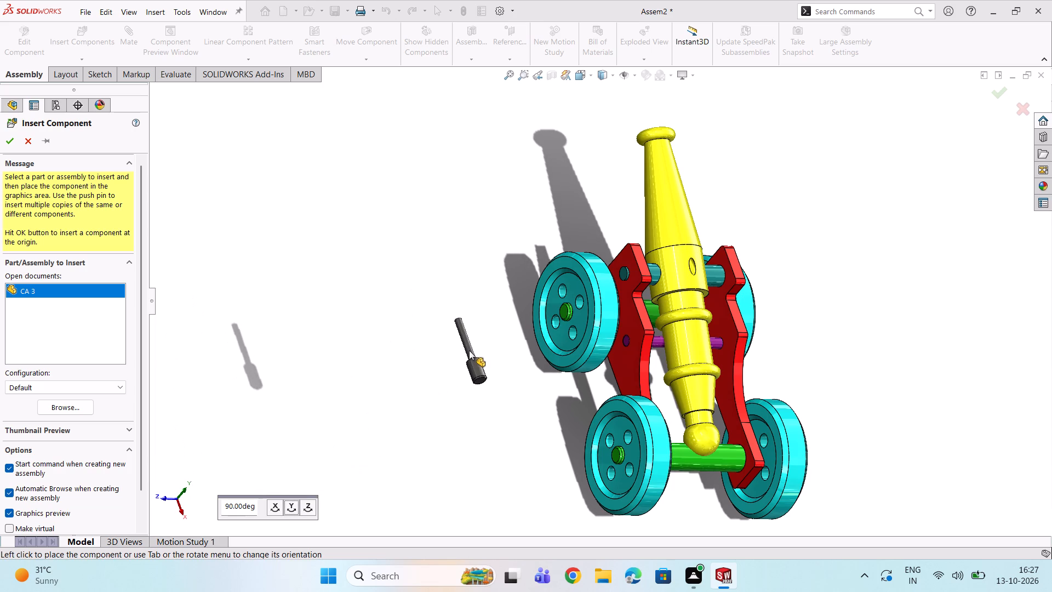
click(469, 350)
Rotate the loose CA 3 part slightly with Rotate Component in Free Drag mode.
scroll(470, 350, down, 1)
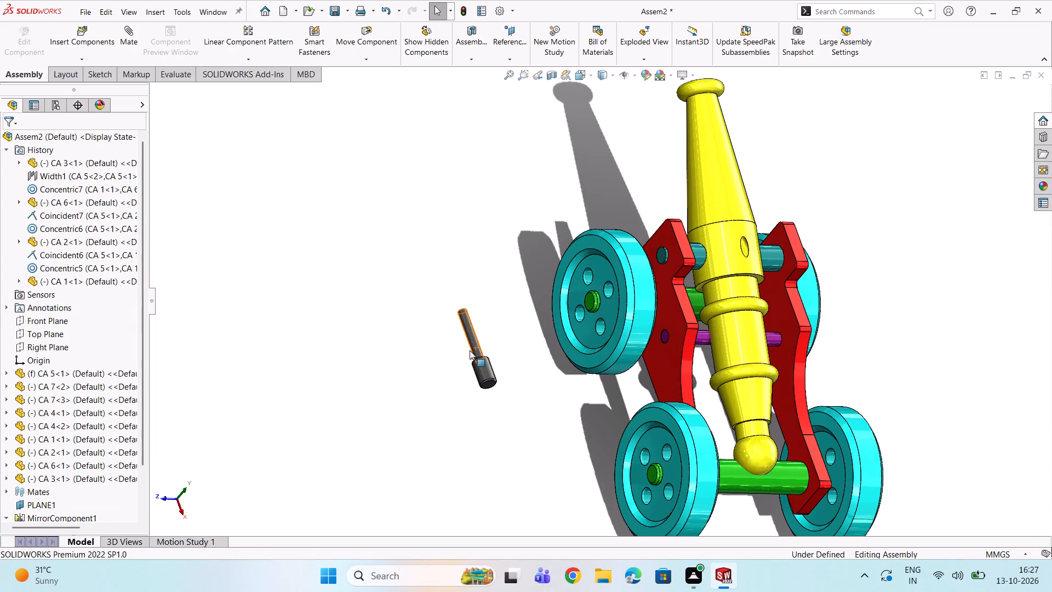
middle_drag(486, 354, 605, 366)
scroll(458, 366, down, 2)
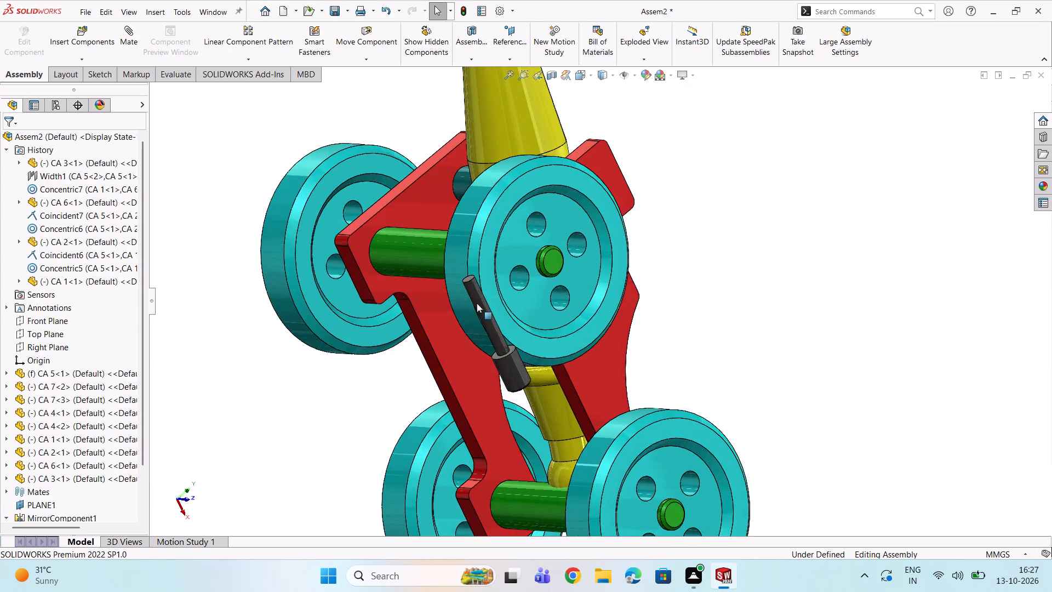
middle_drag(470, 295, 422, 346)
scroll(421, 346, up, 4)
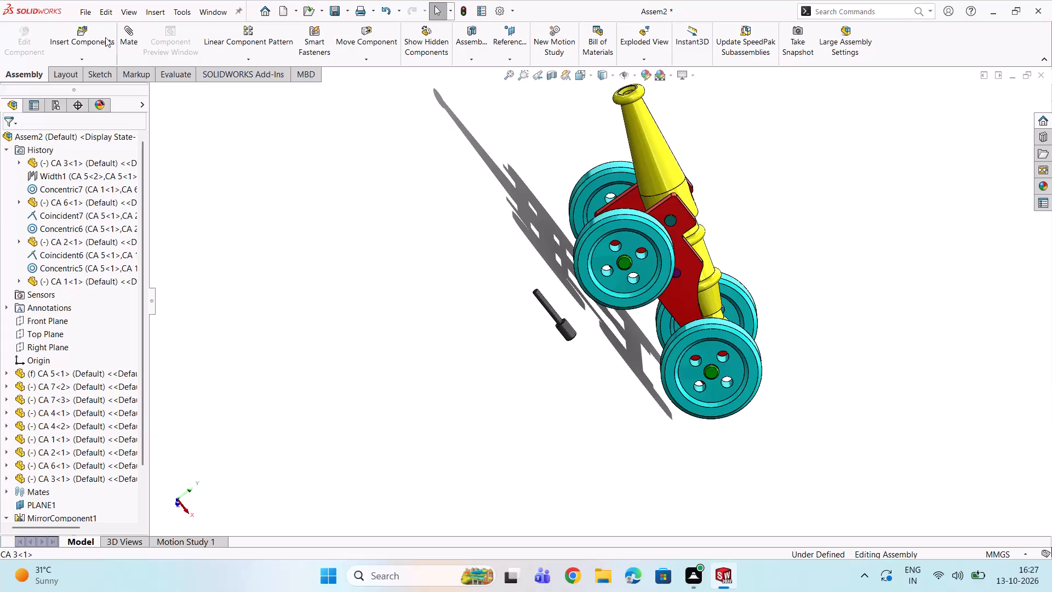
click(369, 60)
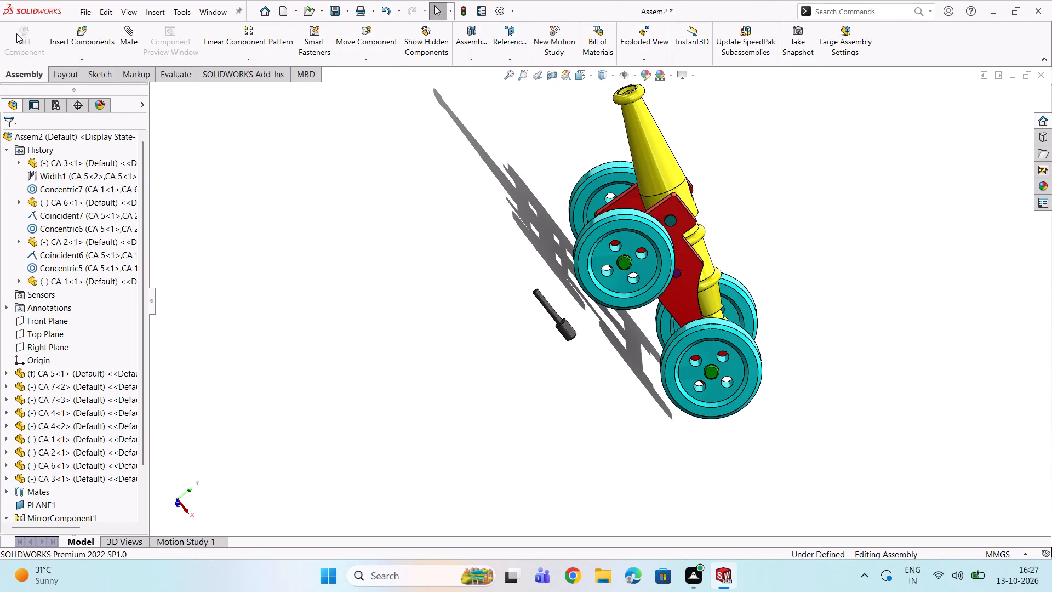
scroll(315, 65, down, 1)
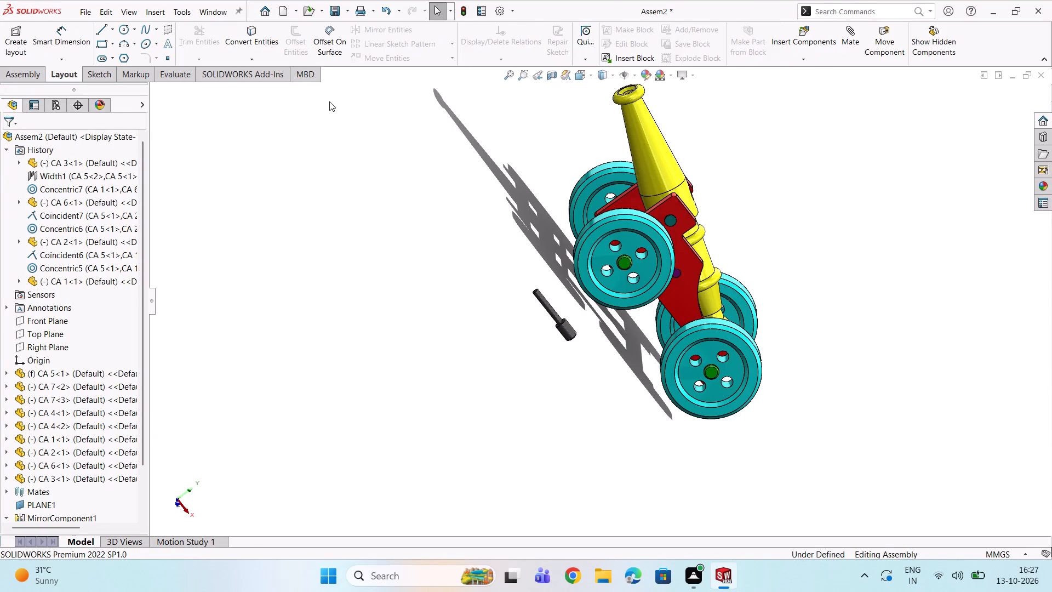
click(32, 78)
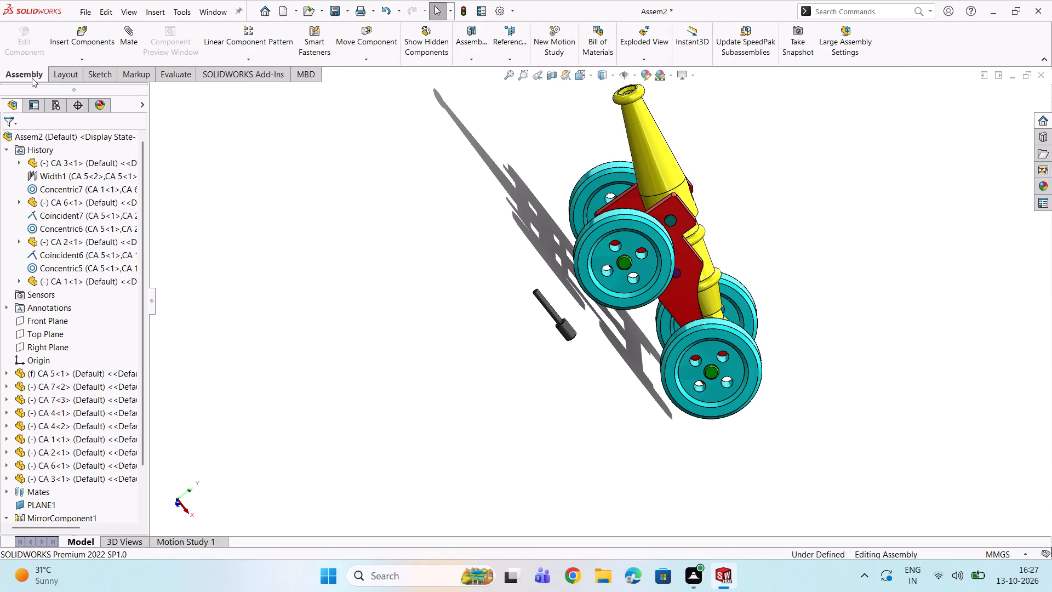
double_click(362, 61)
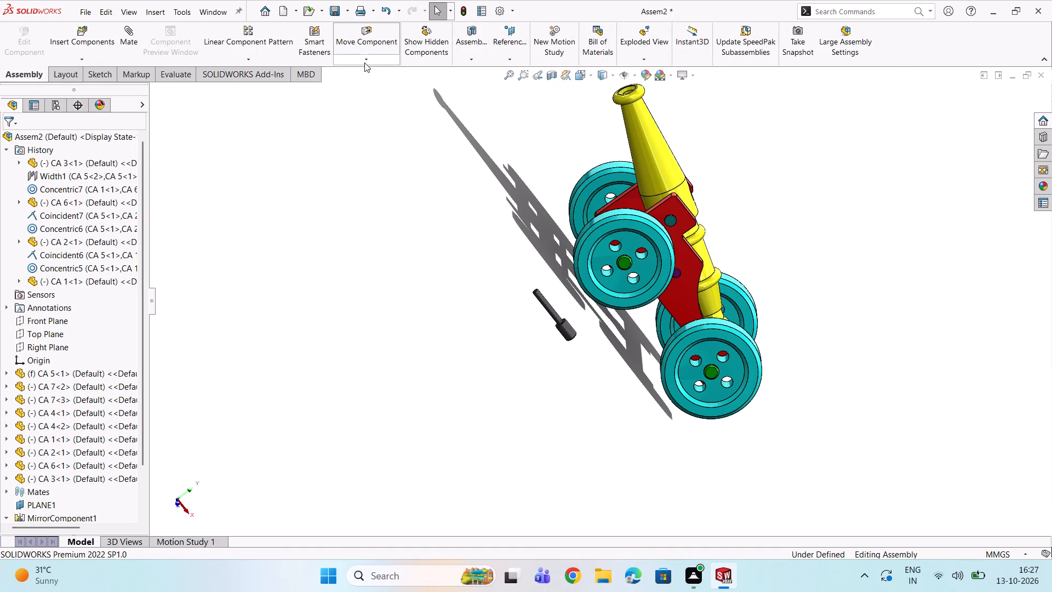
click(364, 62)
double_click(365, 88)
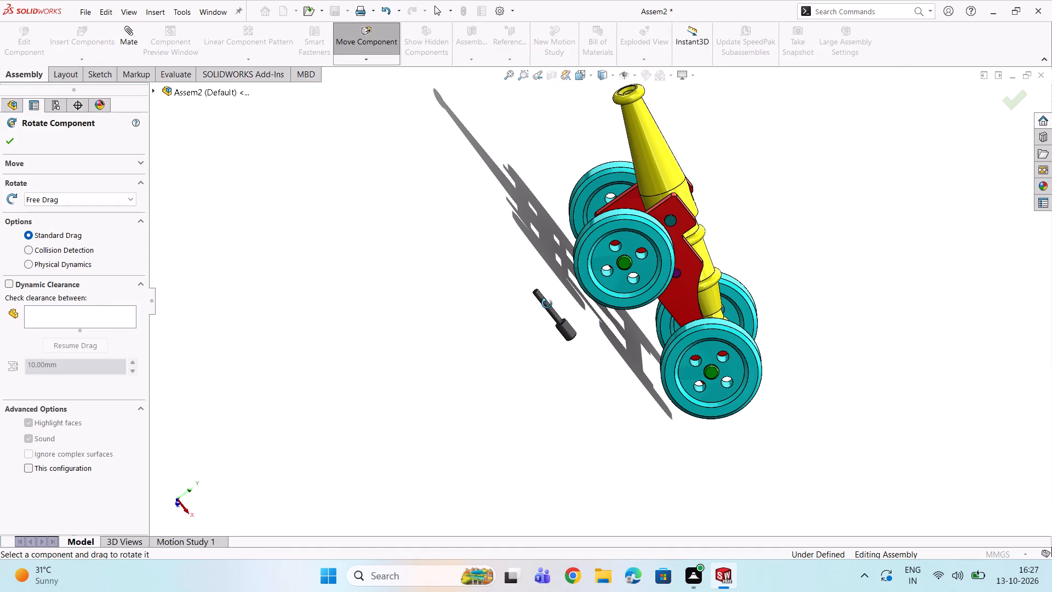
drag(538, 291, 487, 422)
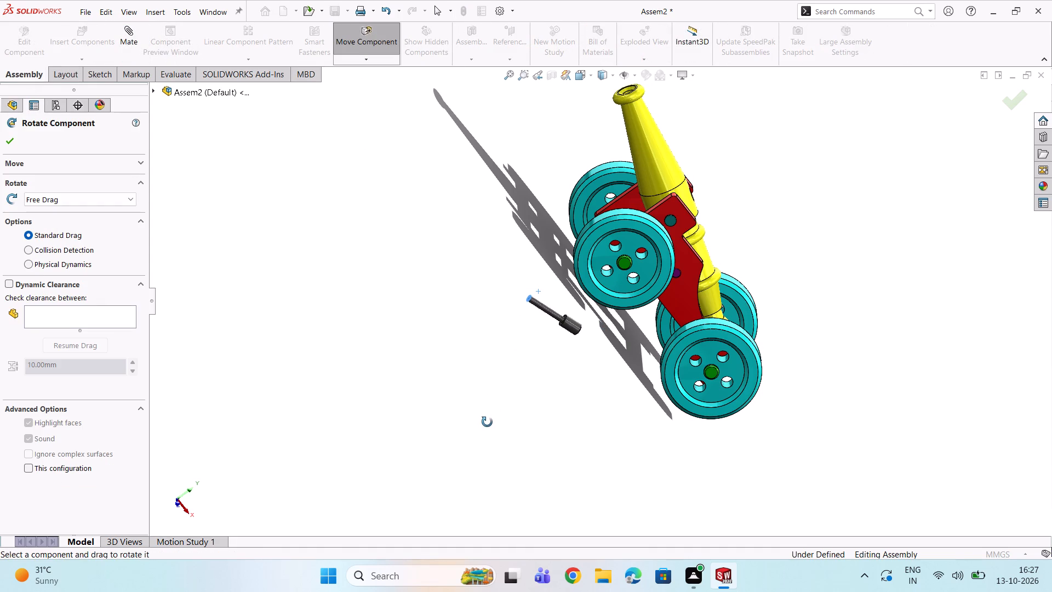
drag(487, 422, 487, 423)
scroll(569, 284, down, 3)
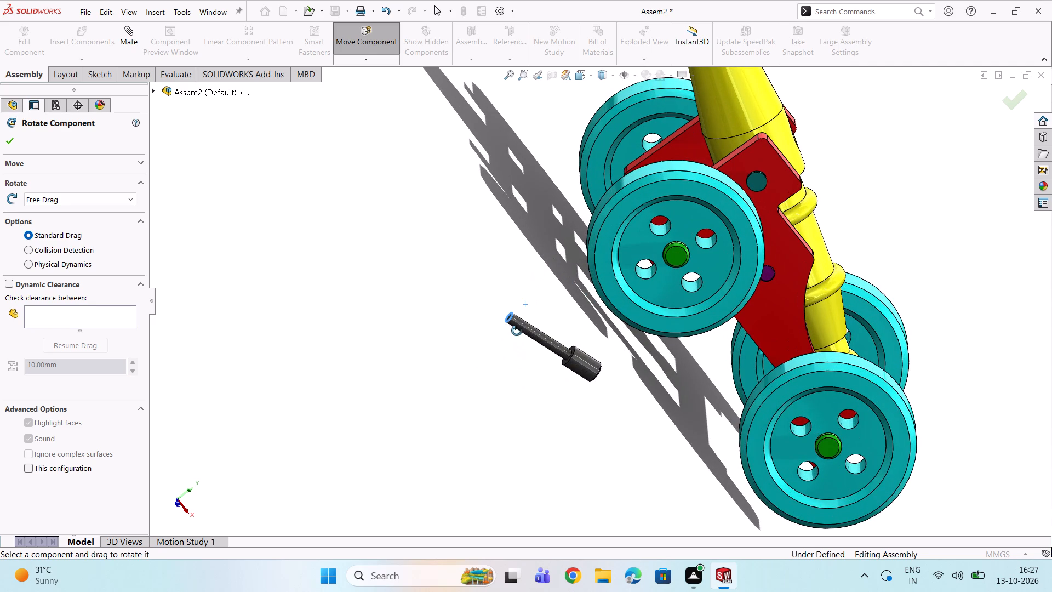
drag(513, 320, 499, 348)
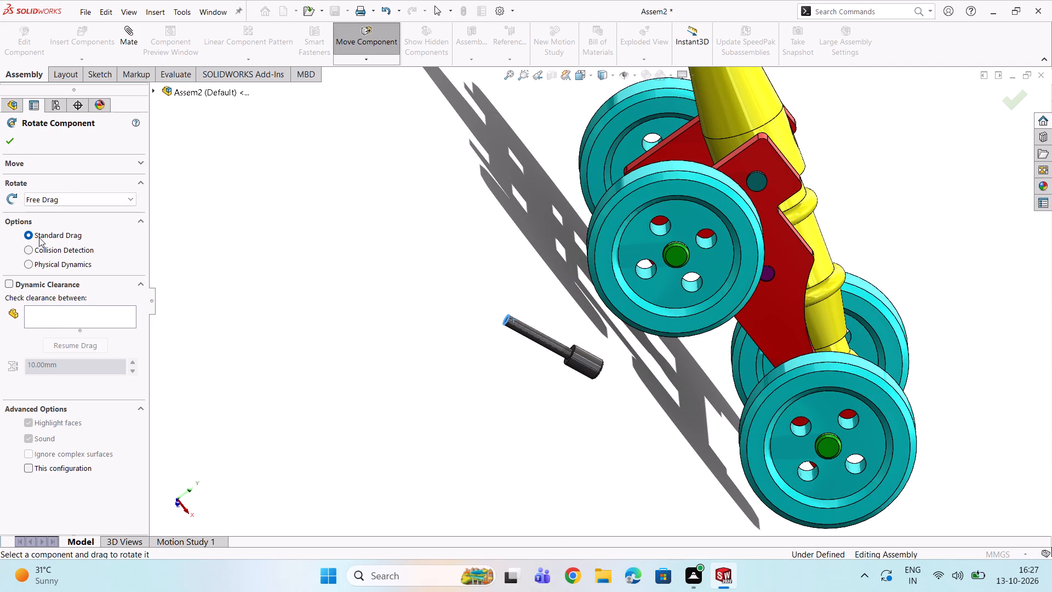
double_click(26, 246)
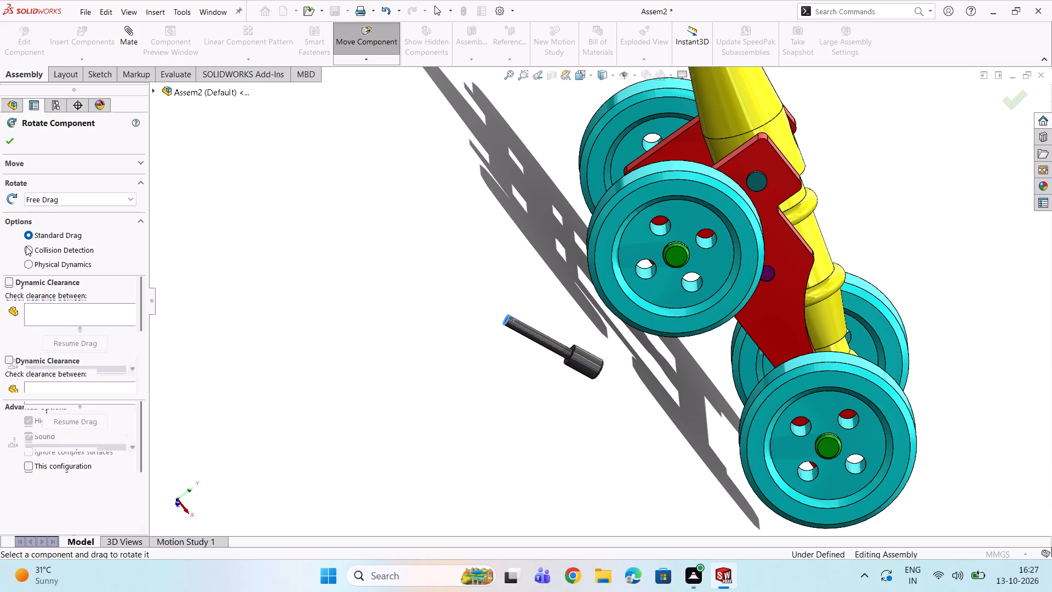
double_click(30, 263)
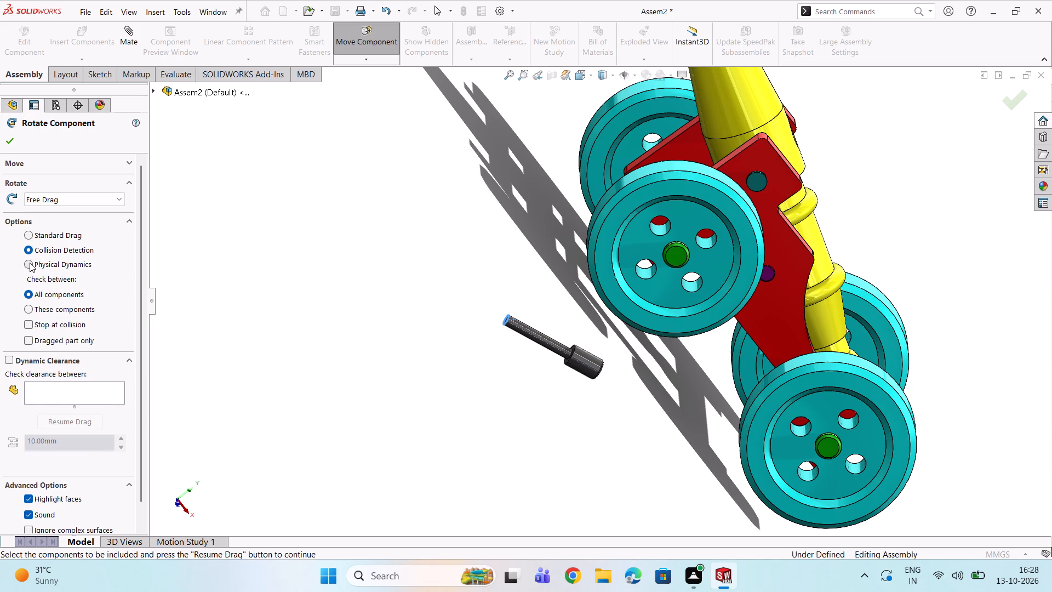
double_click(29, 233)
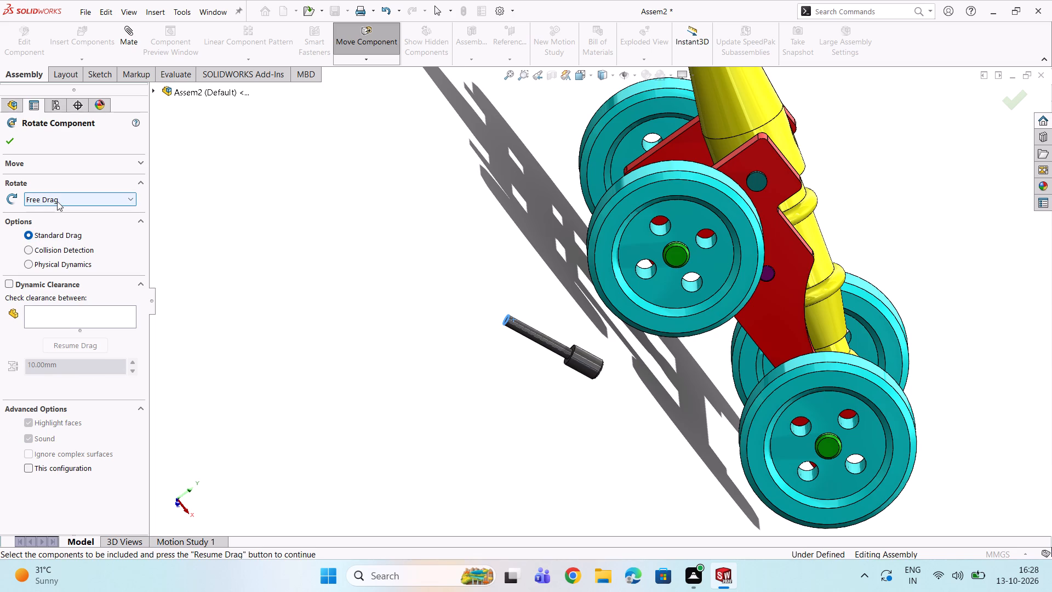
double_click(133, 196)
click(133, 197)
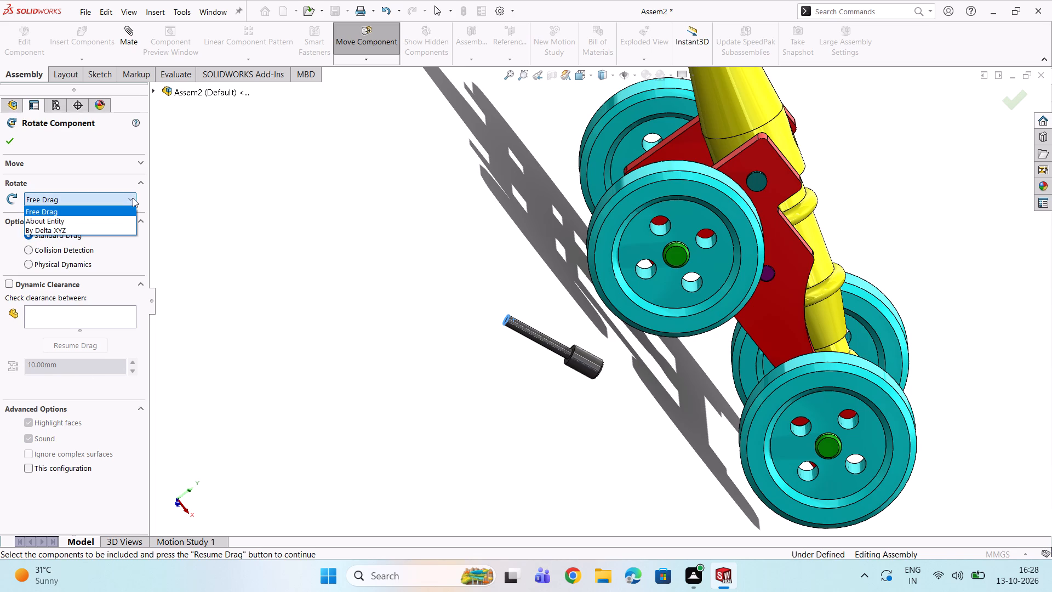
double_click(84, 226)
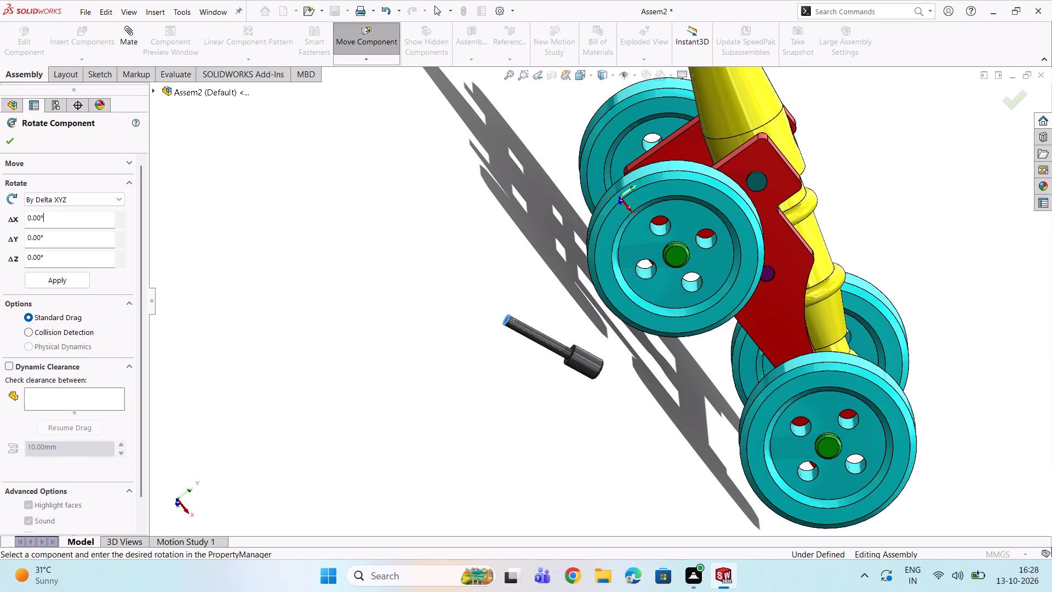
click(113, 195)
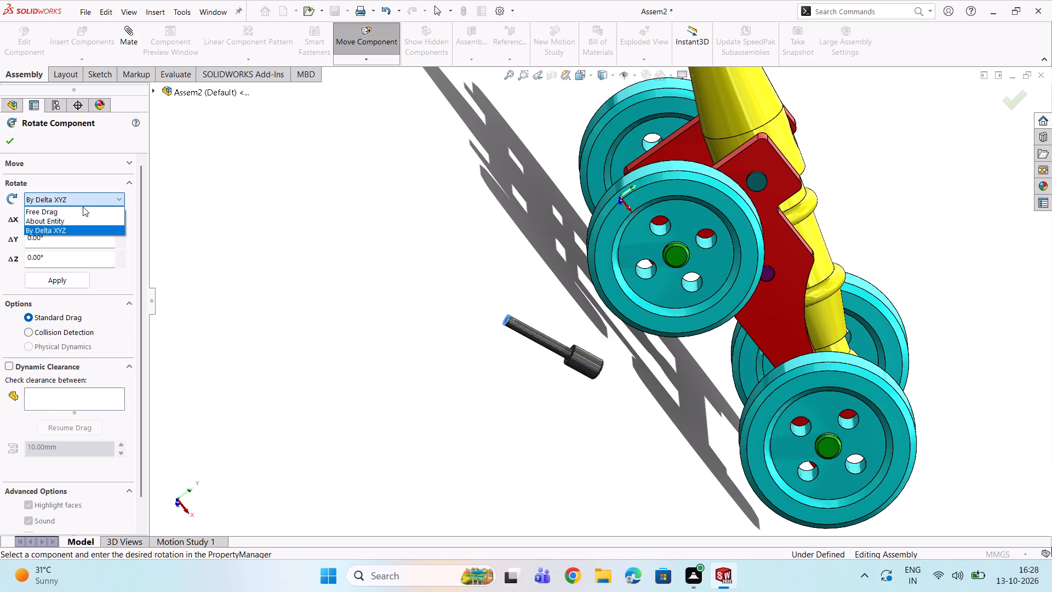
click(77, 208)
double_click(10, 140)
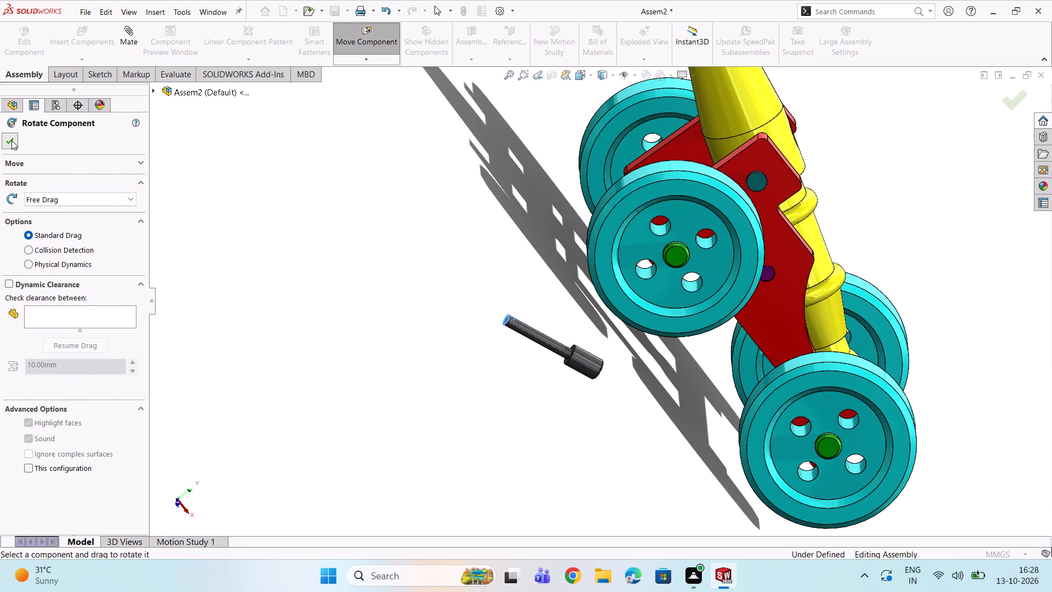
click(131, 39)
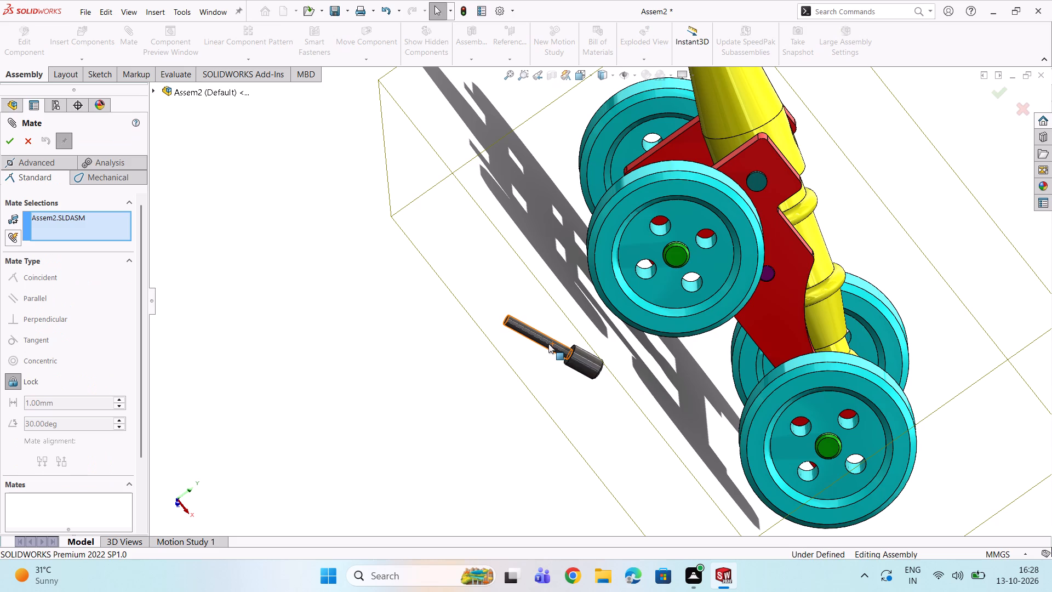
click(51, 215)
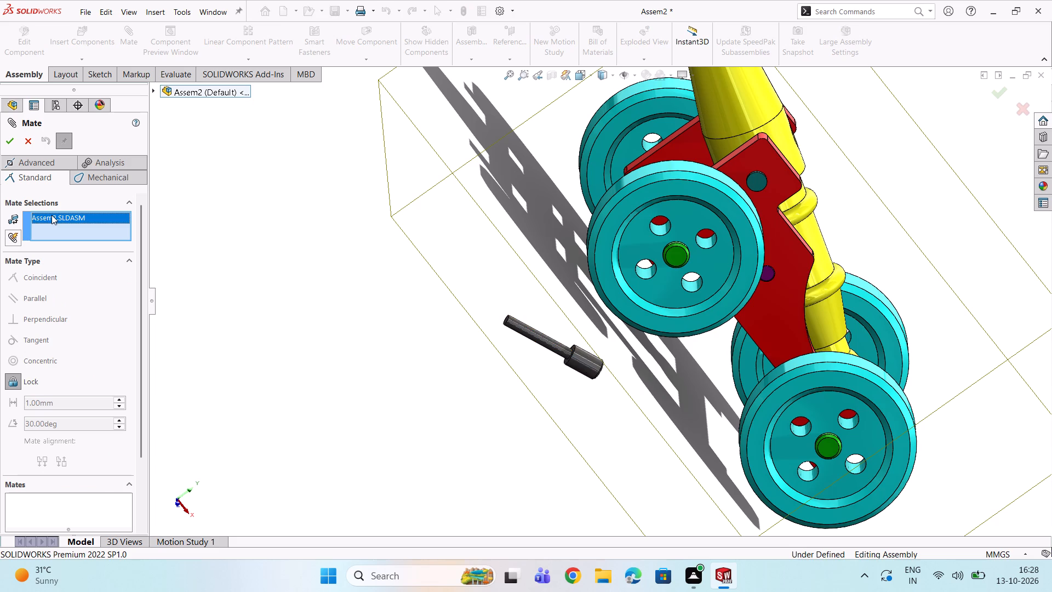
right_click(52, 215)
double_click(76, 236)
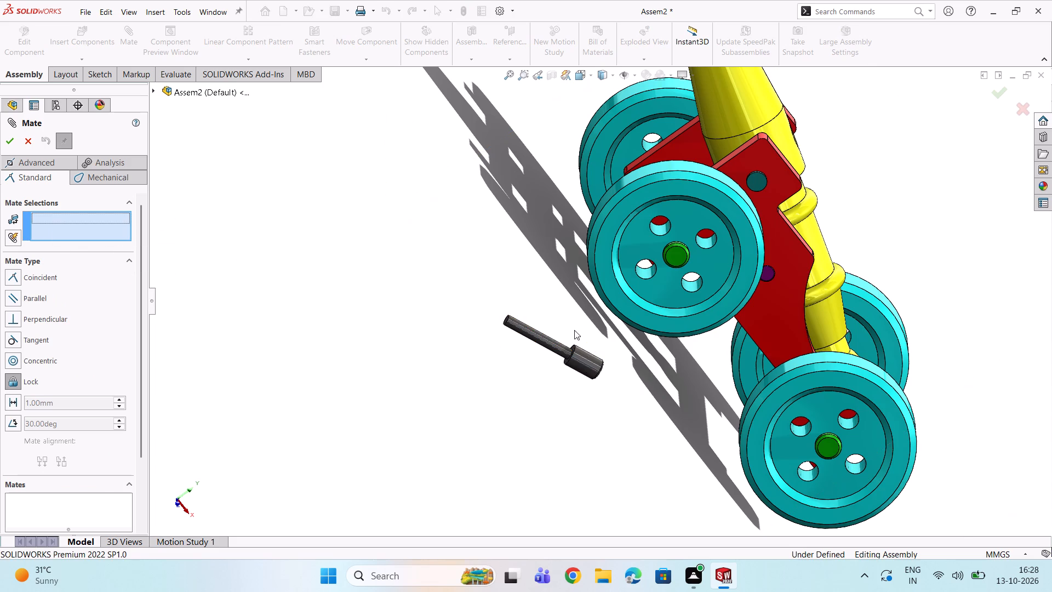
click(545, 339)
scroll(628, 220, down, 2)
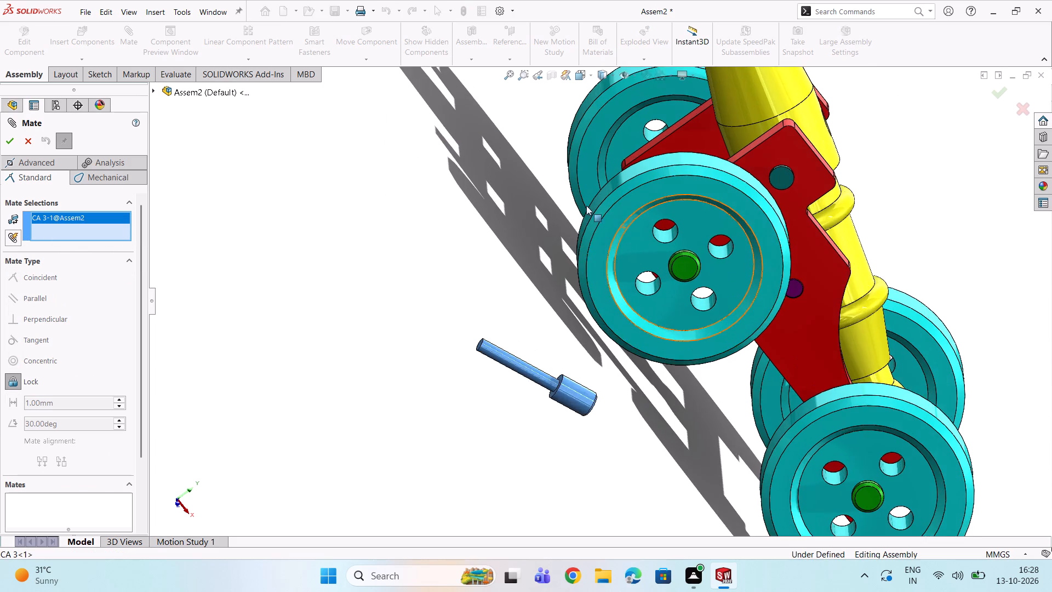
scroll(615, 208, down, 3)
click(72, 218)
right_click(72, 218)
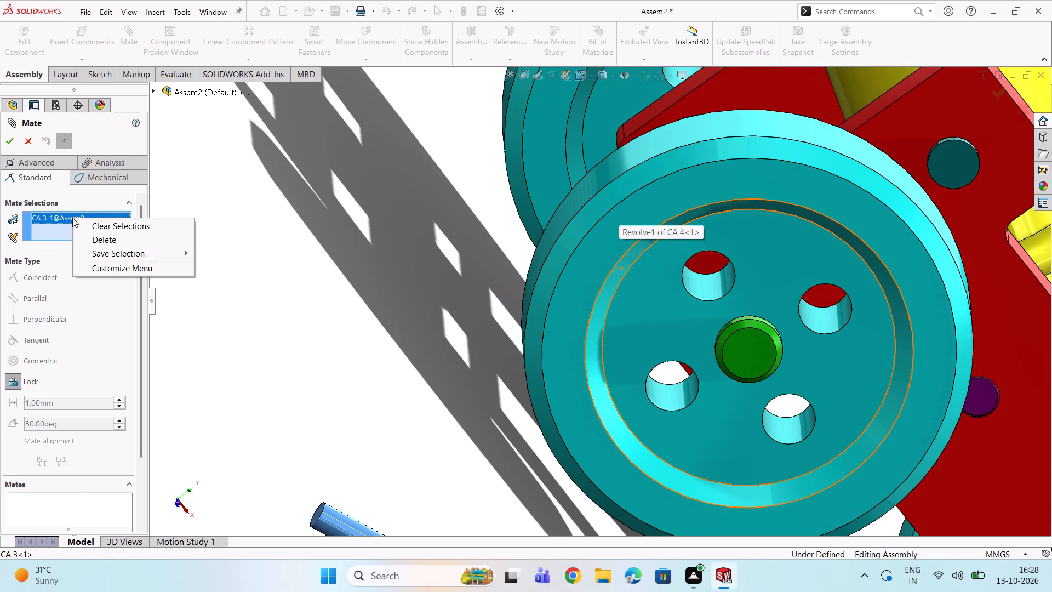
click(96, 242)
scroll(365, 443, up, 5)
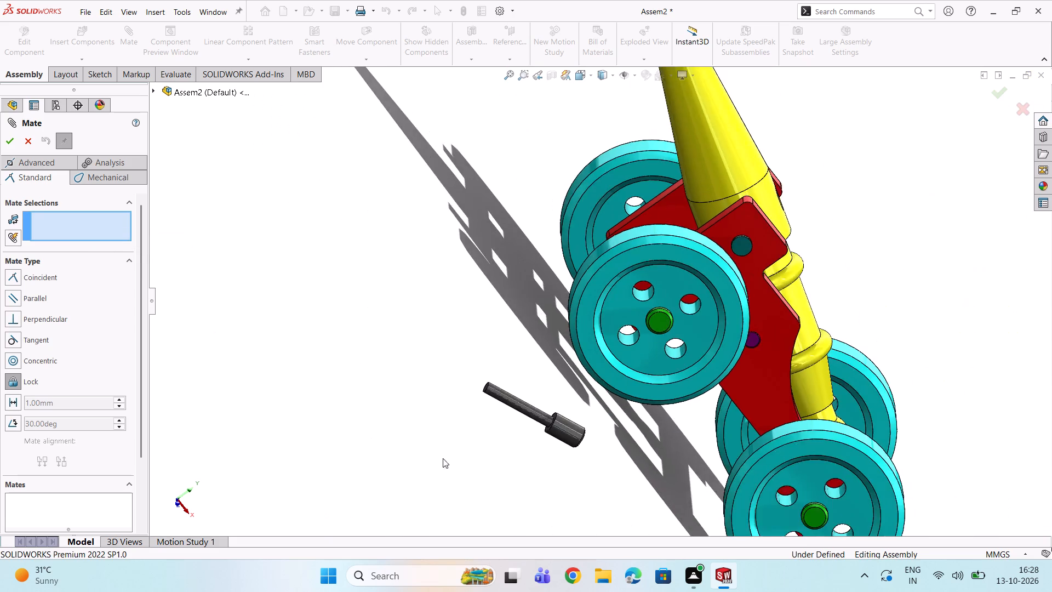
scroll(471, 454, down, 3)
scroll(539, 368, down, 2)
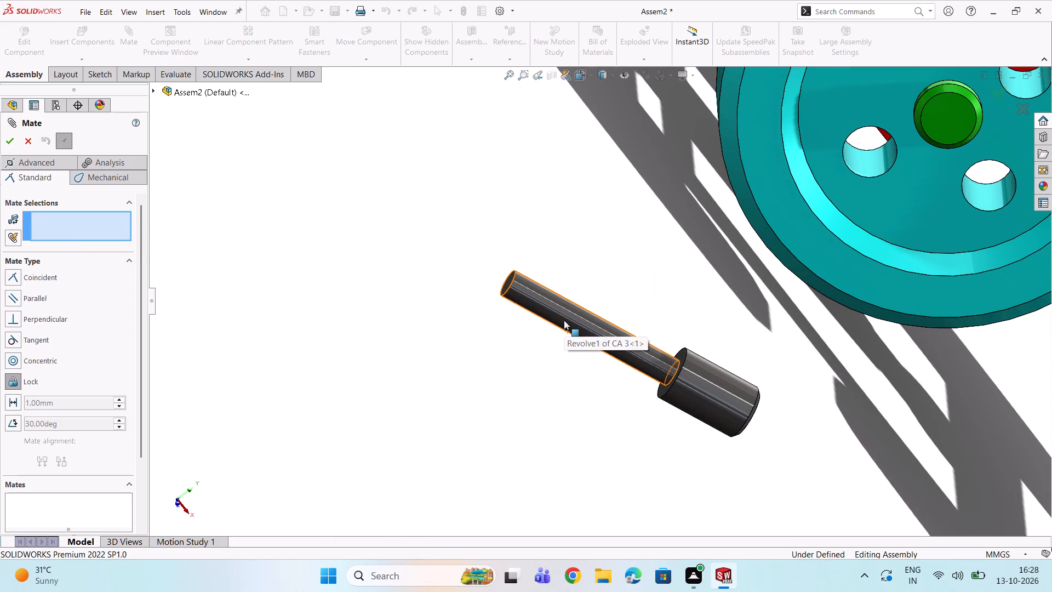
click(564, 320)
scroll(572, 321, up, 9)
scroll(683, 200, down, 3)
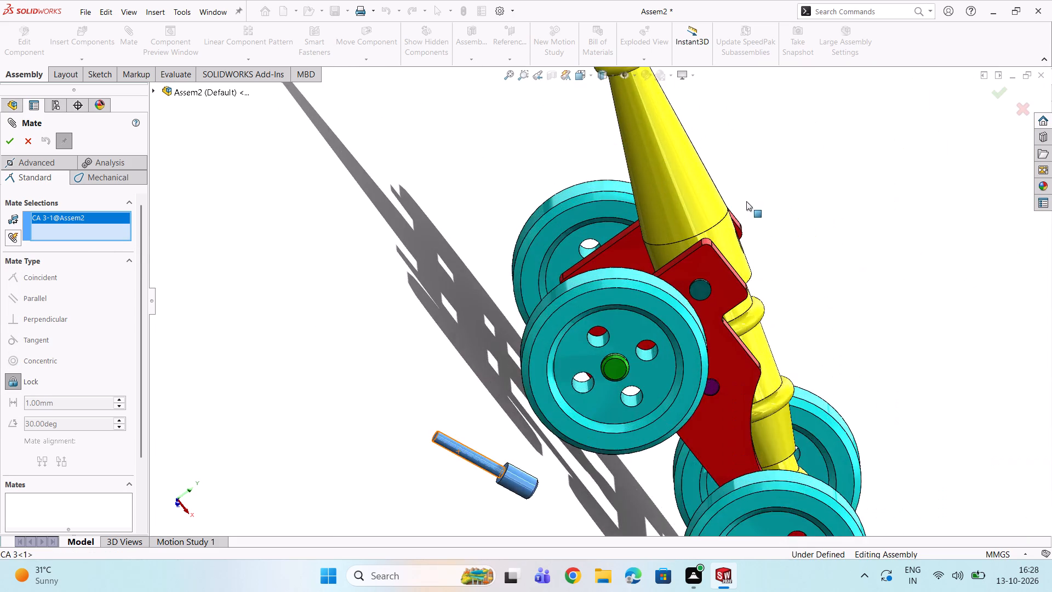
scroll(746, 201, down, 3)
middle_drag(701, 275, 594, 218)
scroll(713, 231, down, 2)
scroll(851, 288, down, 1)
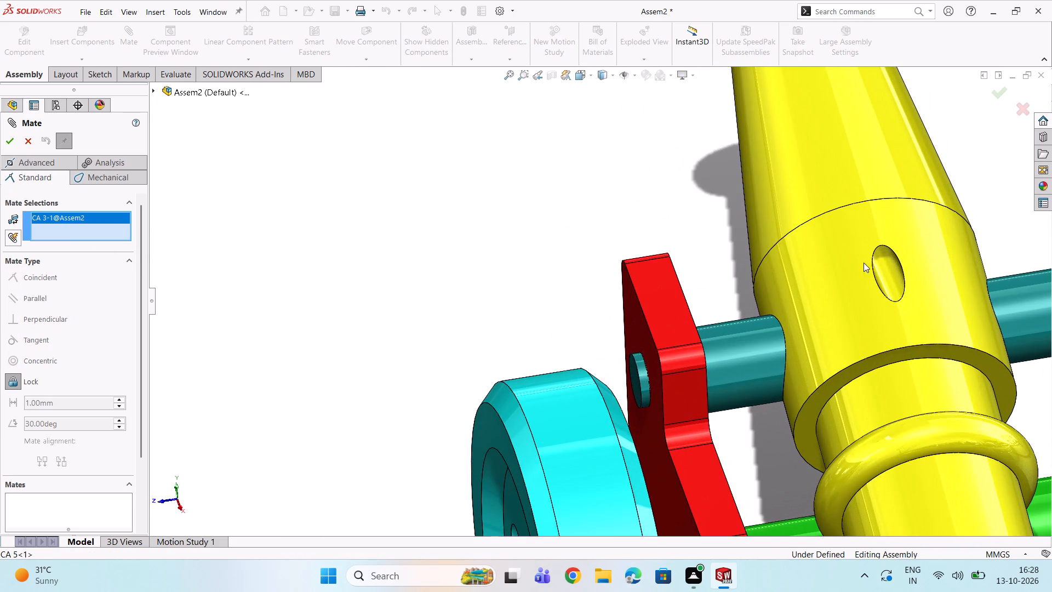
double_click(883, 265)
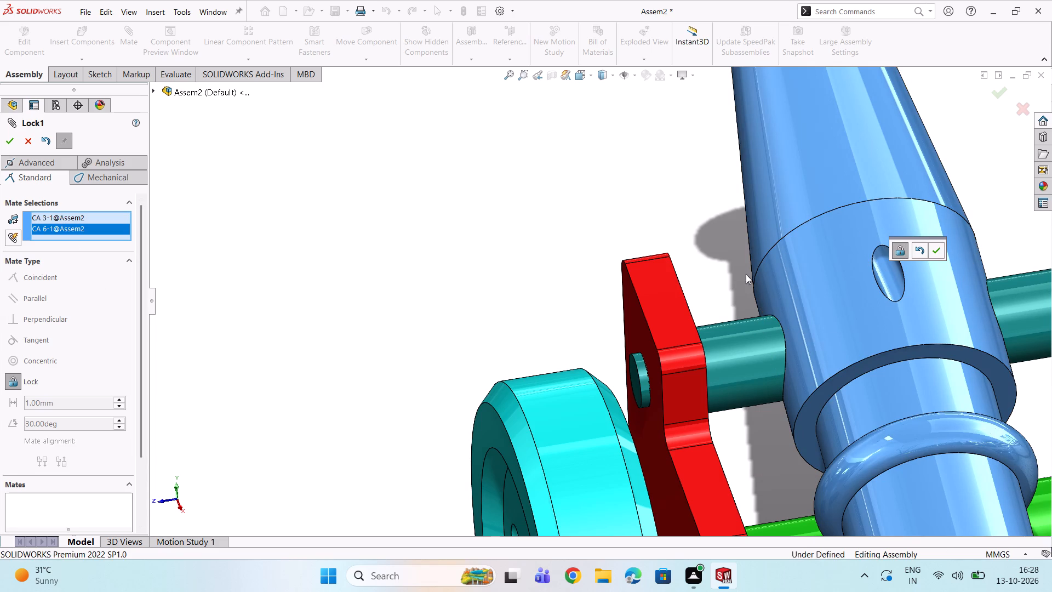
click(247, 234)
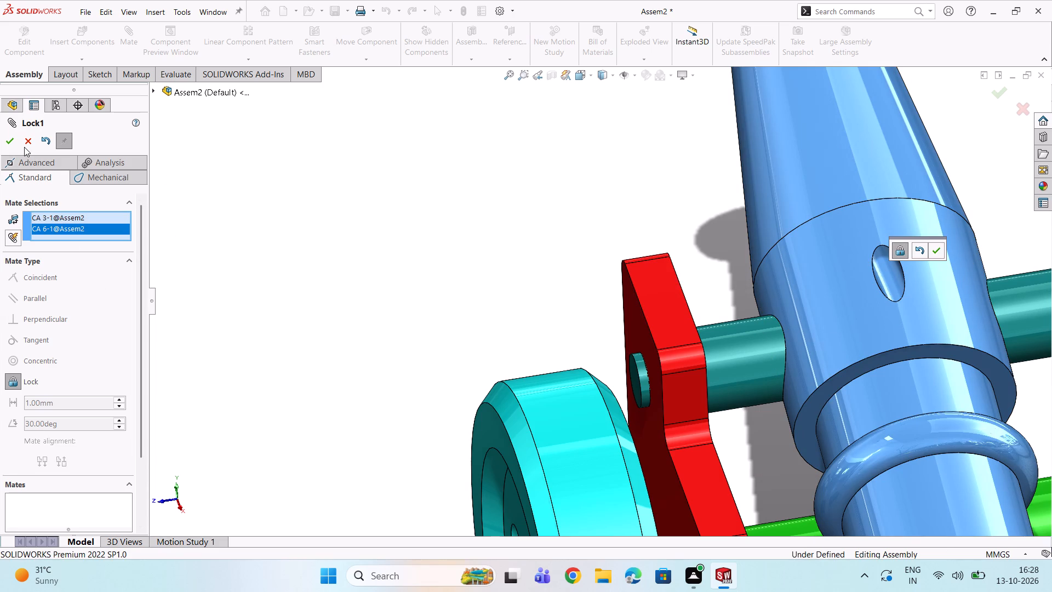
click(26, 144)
Add a Concentric mate between the CA 3 part's thin shank and the small hole in the top of the CA 6 barrel.
scroll(431, 301, up, 5)
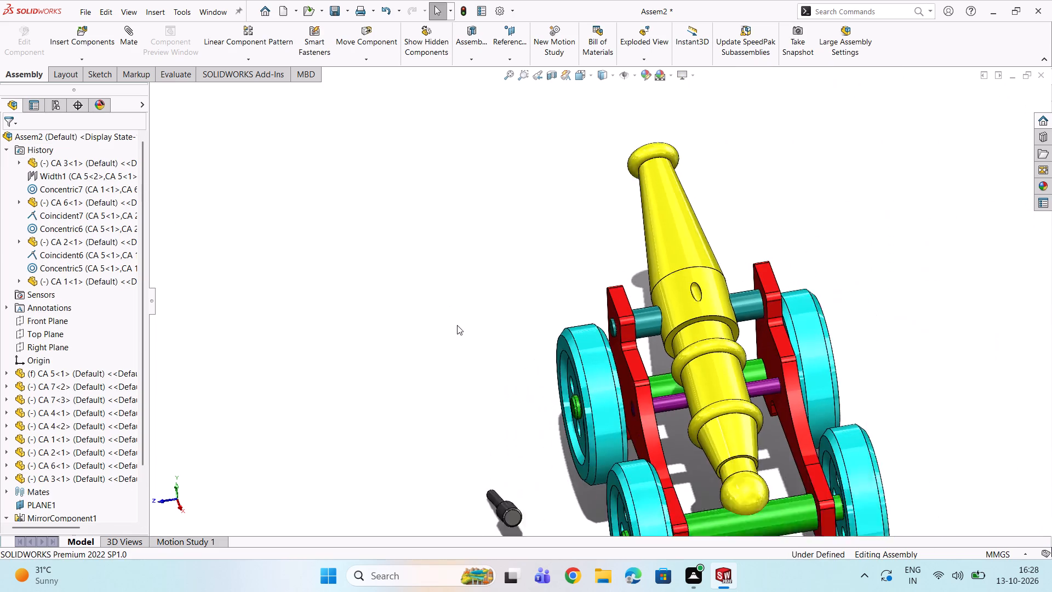
scroll(457, 325, up, 3)
scroll(539, 334, down, 3)
middle_drag(559, 508, 629, 397)
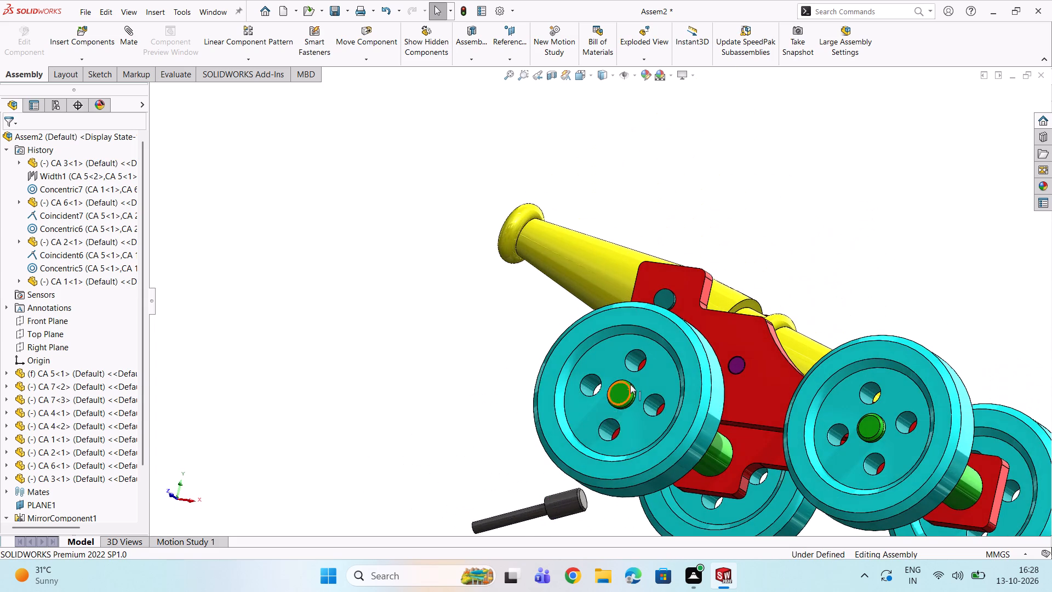
click(509, 517)
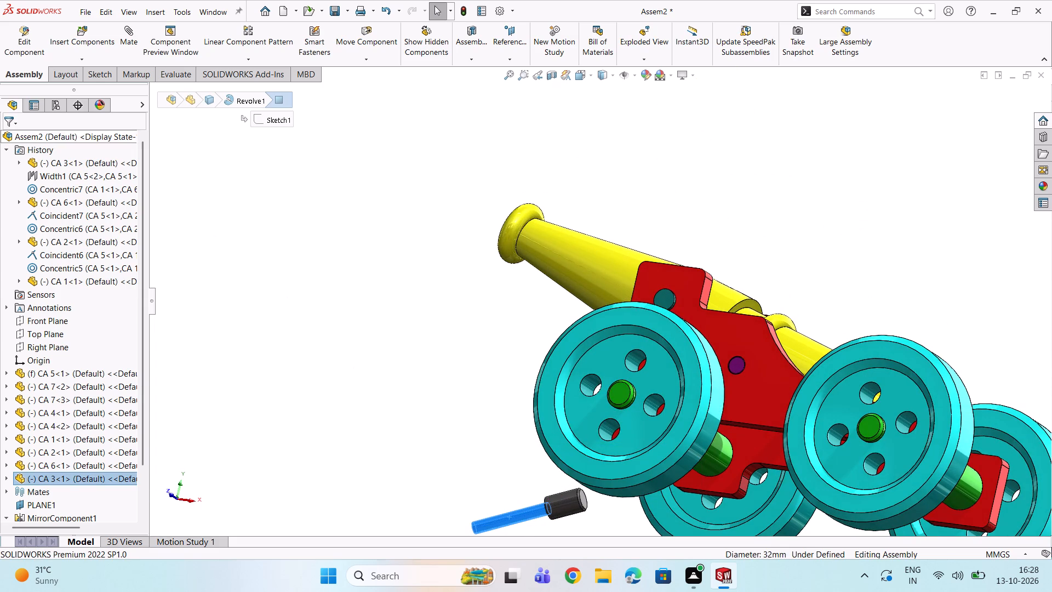
click(125, 43)
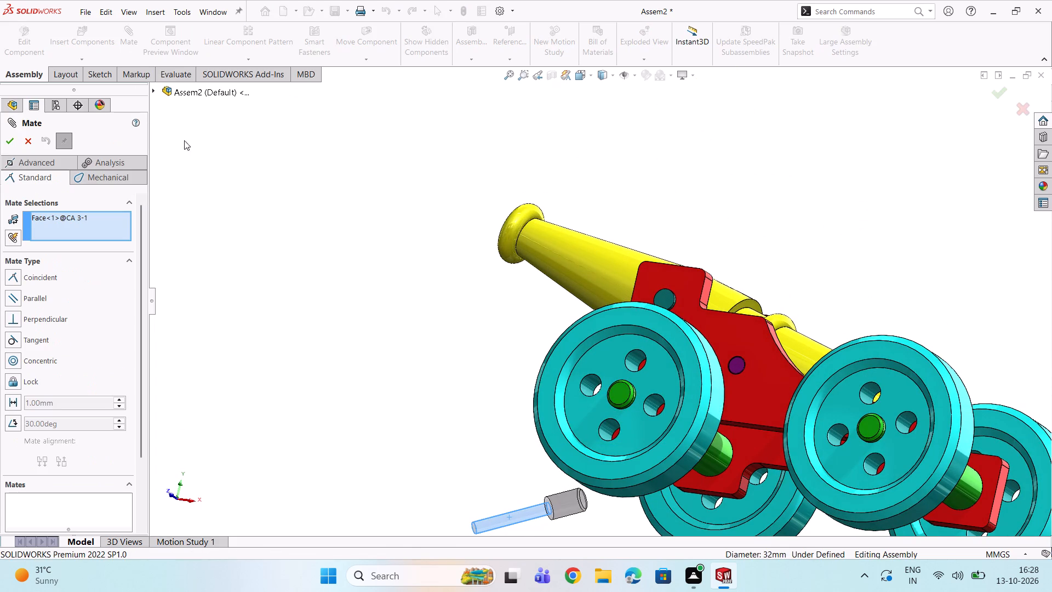
scroll(612, 223, down, 2)
middle_drag(677, 262, 601, 275)
scroll(756, 345, down, 2)
scroll(605, 333, down, 2)
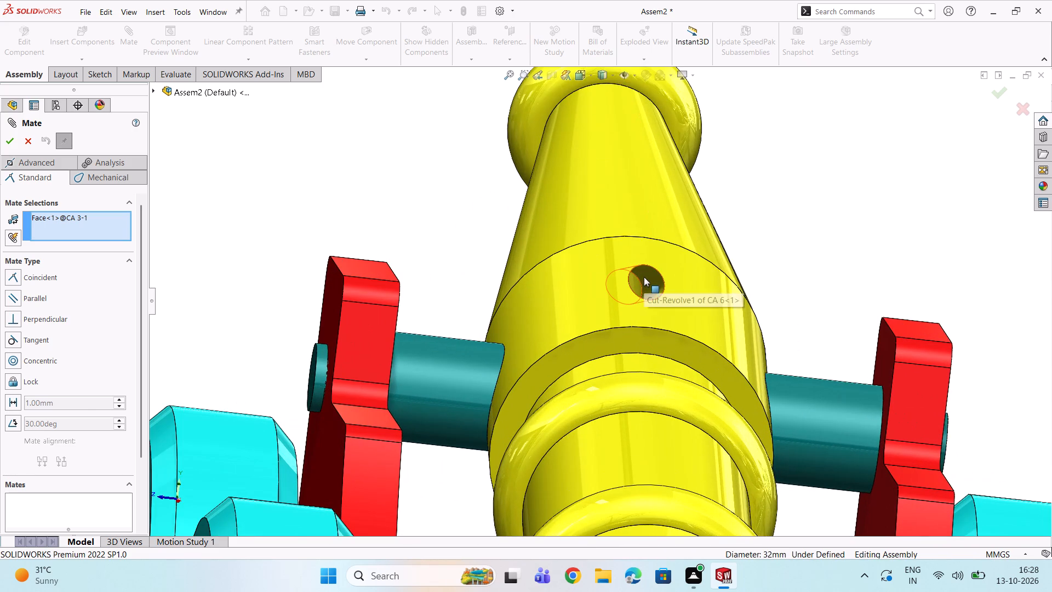
click(644, 277)
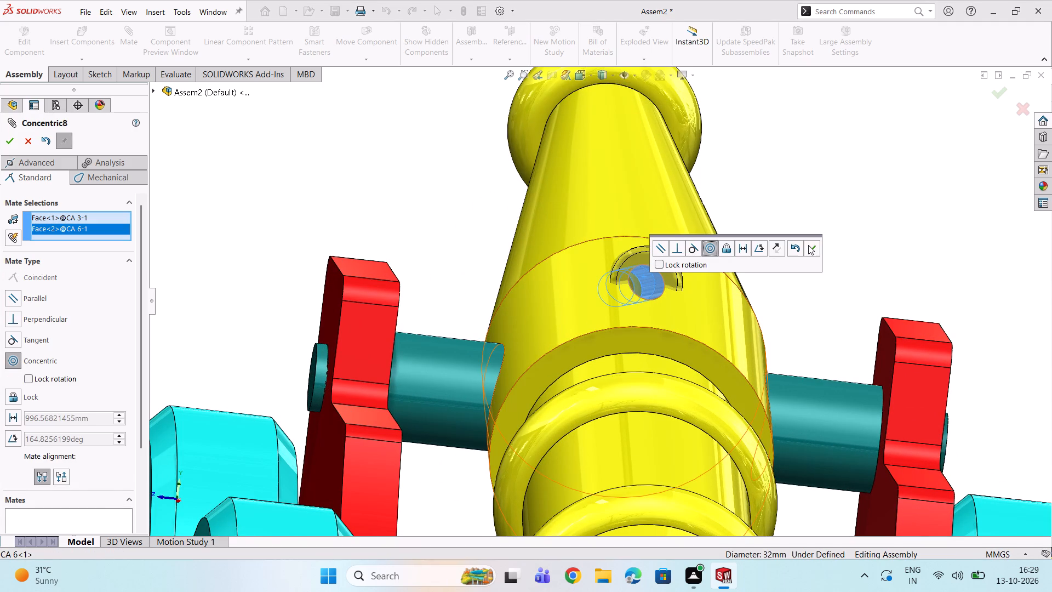
click(808, 245)
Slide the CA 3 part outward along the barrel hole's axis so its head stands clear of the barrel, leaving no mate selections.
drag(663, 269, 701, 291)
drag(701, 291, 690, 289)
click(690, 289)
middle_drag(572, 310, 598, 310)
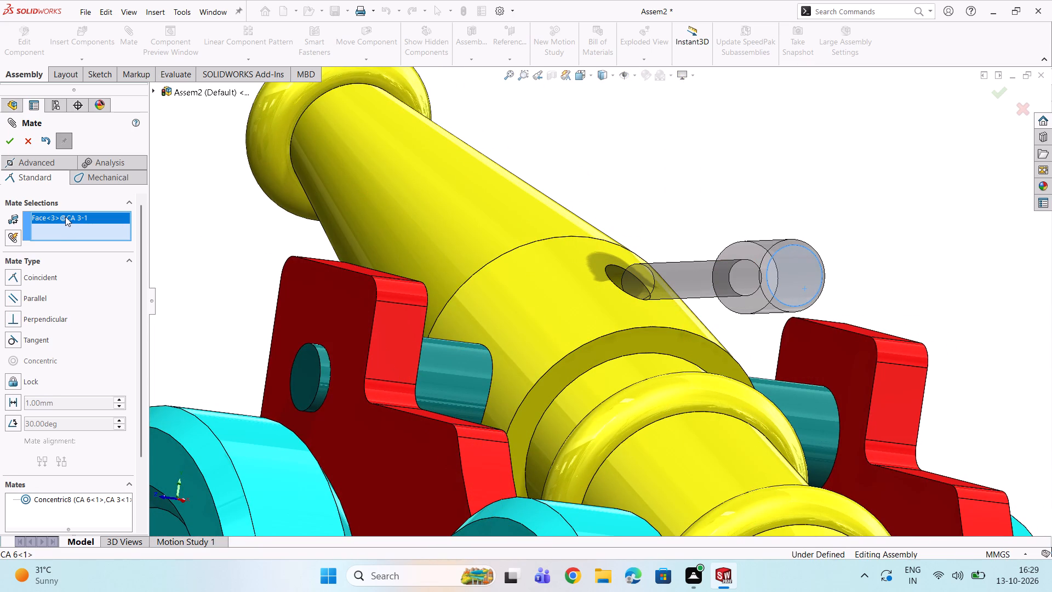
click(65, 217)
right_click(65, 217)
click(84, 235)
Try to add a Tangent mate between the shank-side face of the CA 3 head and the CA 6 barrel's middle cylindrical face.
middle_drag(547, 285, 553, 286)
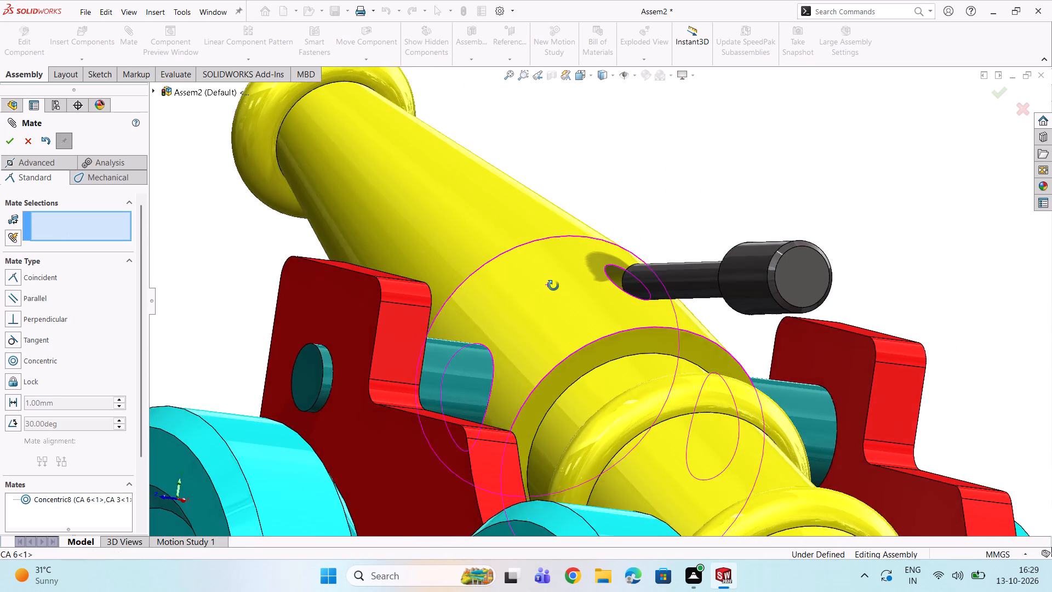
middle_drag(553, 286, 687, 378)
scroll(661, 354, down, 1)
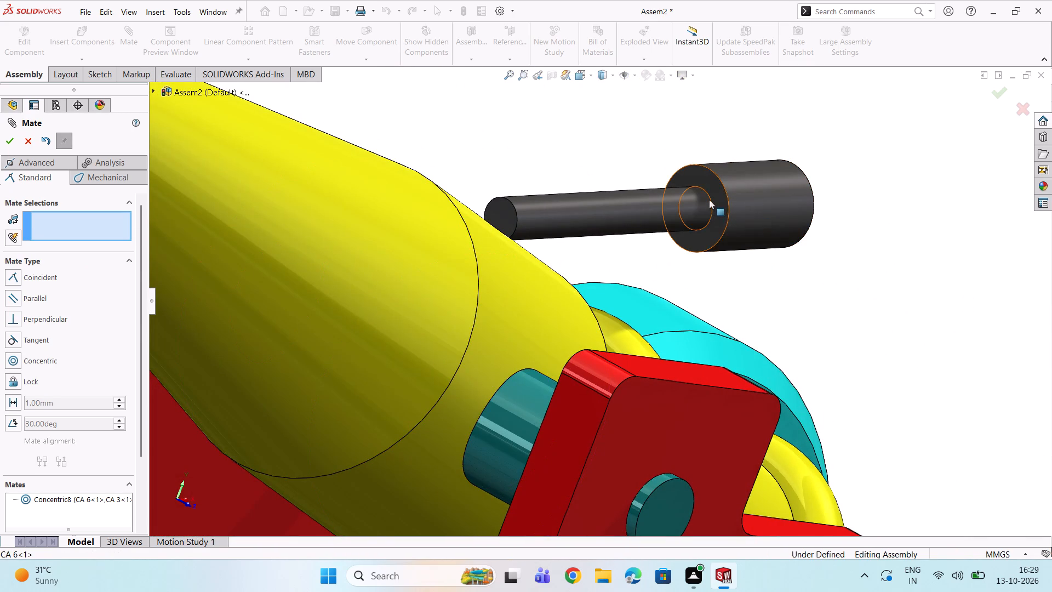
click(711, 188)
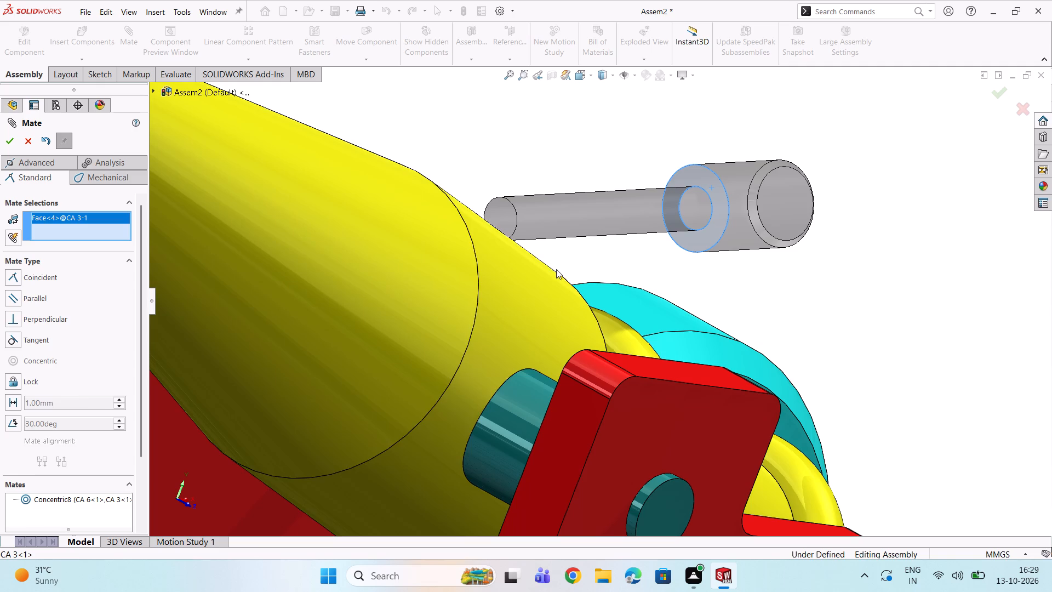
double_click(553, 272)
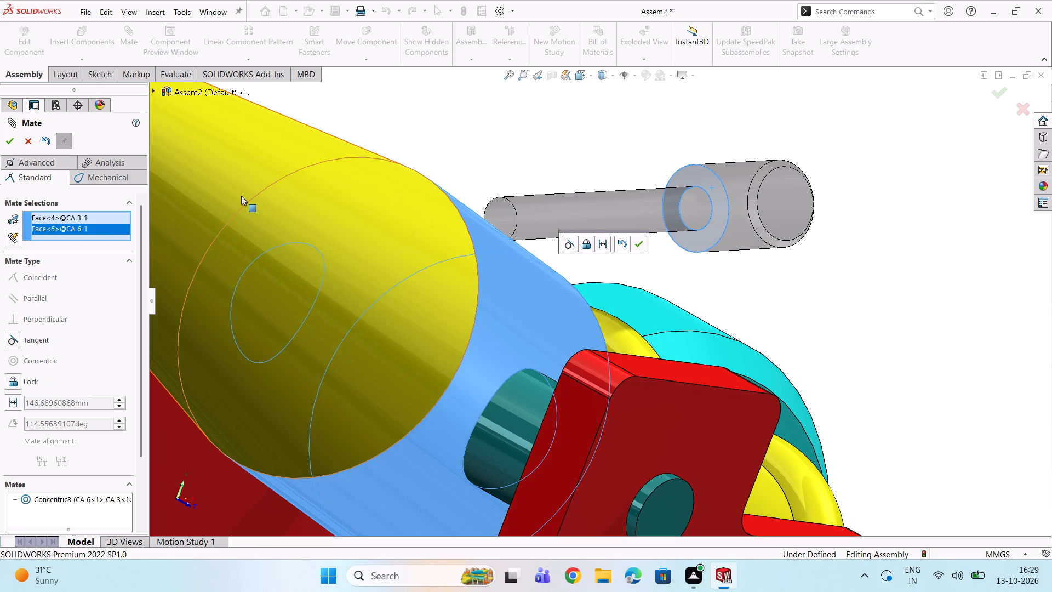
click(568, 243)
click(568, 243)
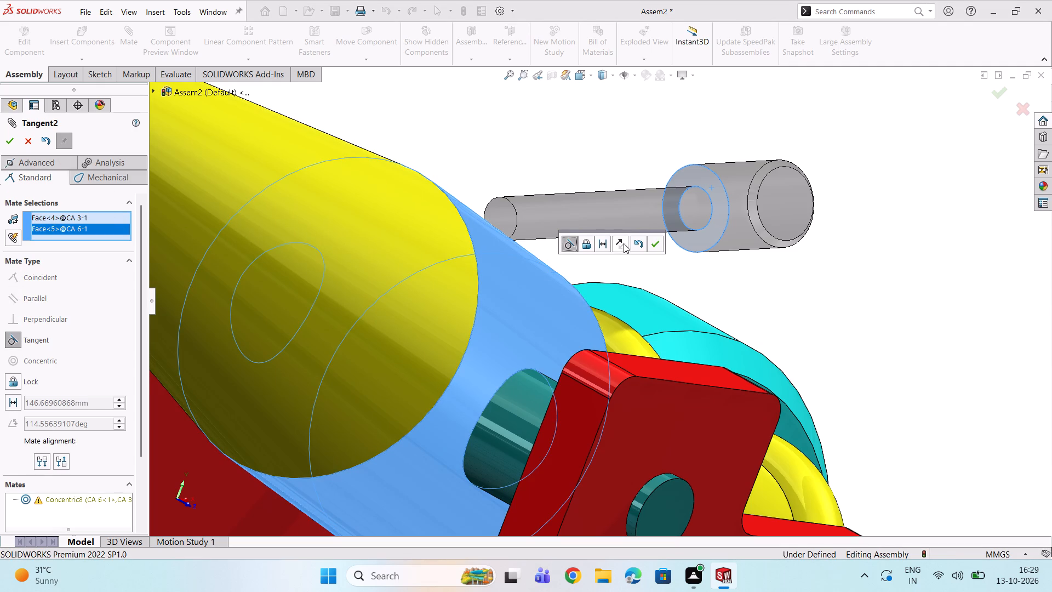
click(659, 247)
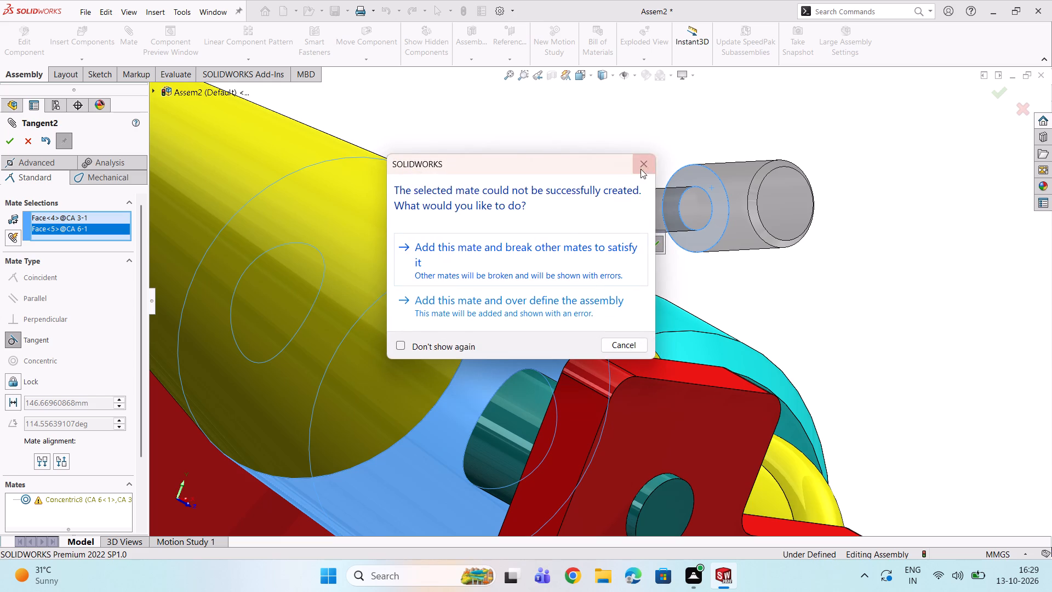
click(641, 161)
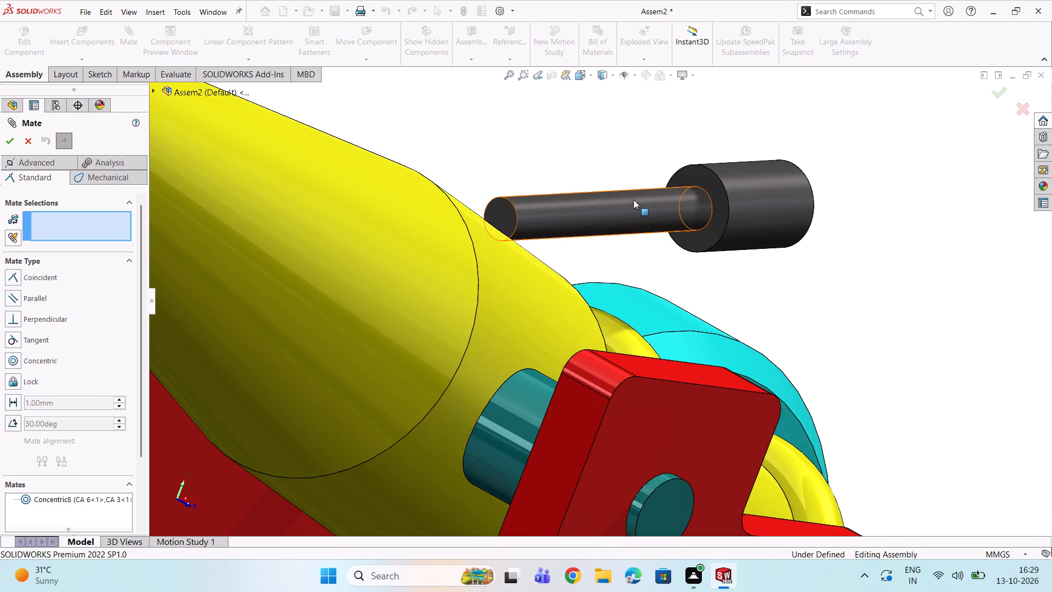
Slide the CA 3 part inward along the barrel hole's axis so its shank goes inside the CA 6 barrel.
drag(631, 201, 597, 208)
drag(561, 219, 441, 231)
click(319, 230)
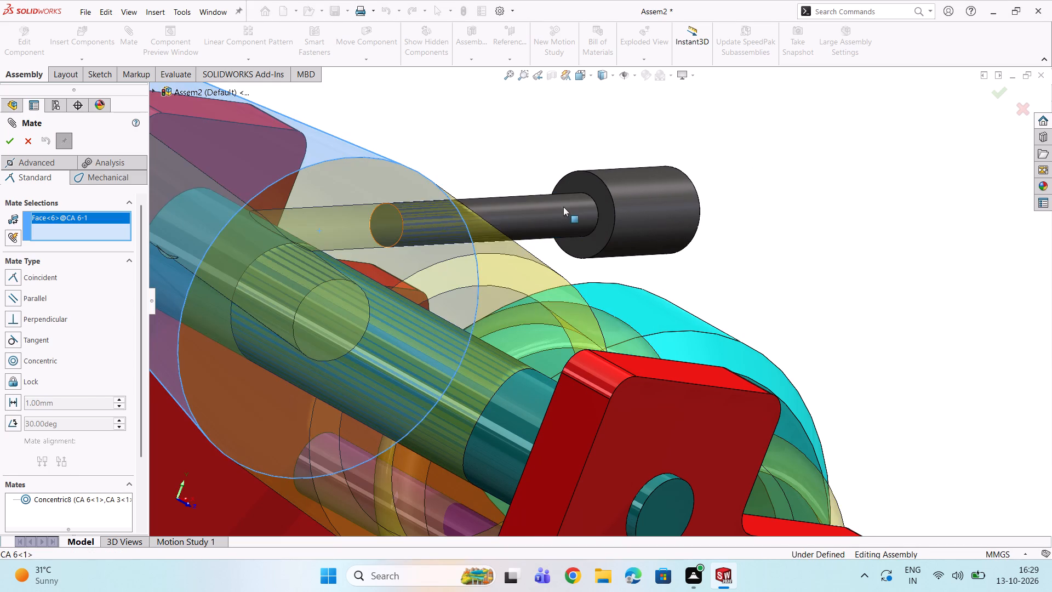
drag(564, 208, 373, 220)
drag(363, 220, 353, 220)
click(352, 220)
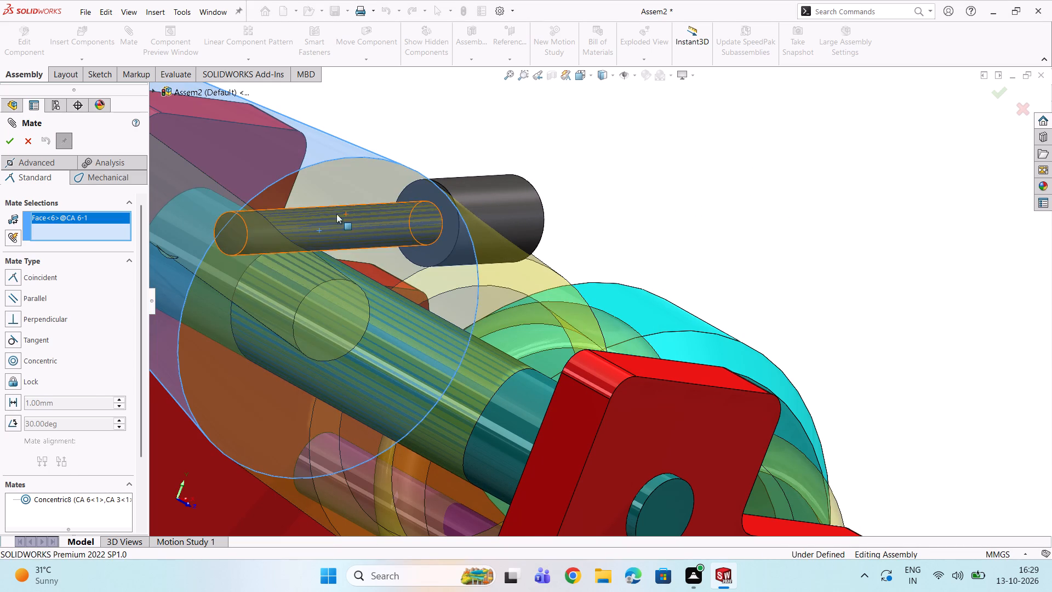
scroll(278, 260, up, 4)
middle_click(278, 260)
middle_drag(347, 270, 351, 281)
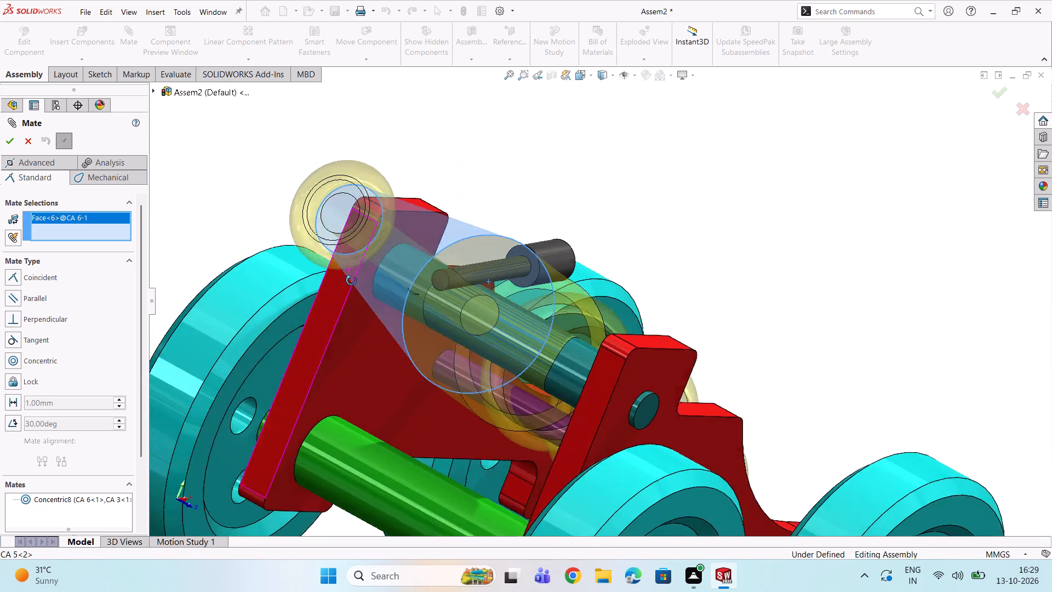
middle_drag(351, 281, 325, 268)
scroll(509, 257, down, 1)
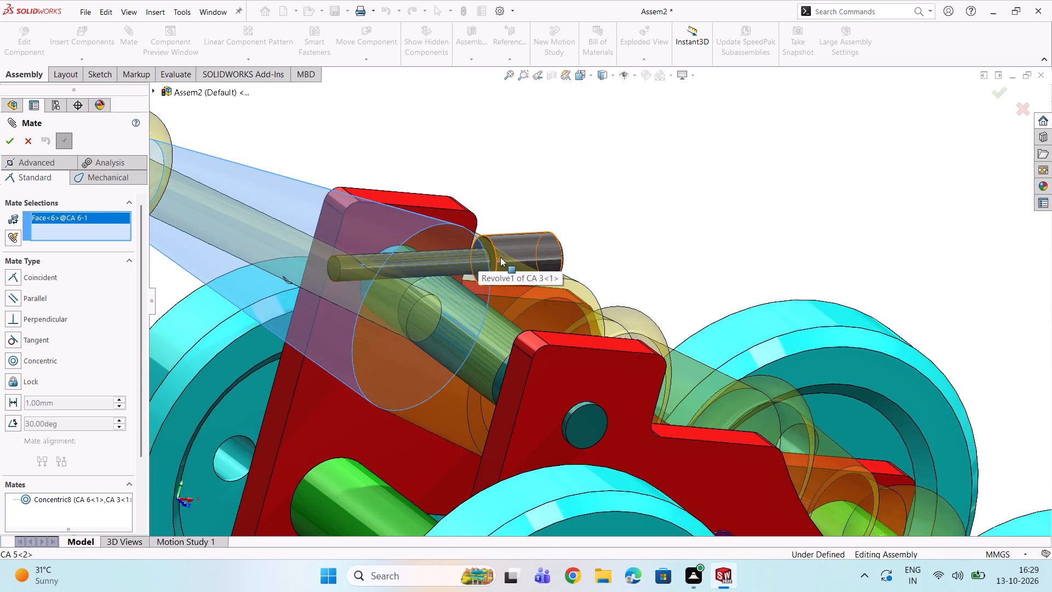
middle_drag(475, 257, 434, 257)
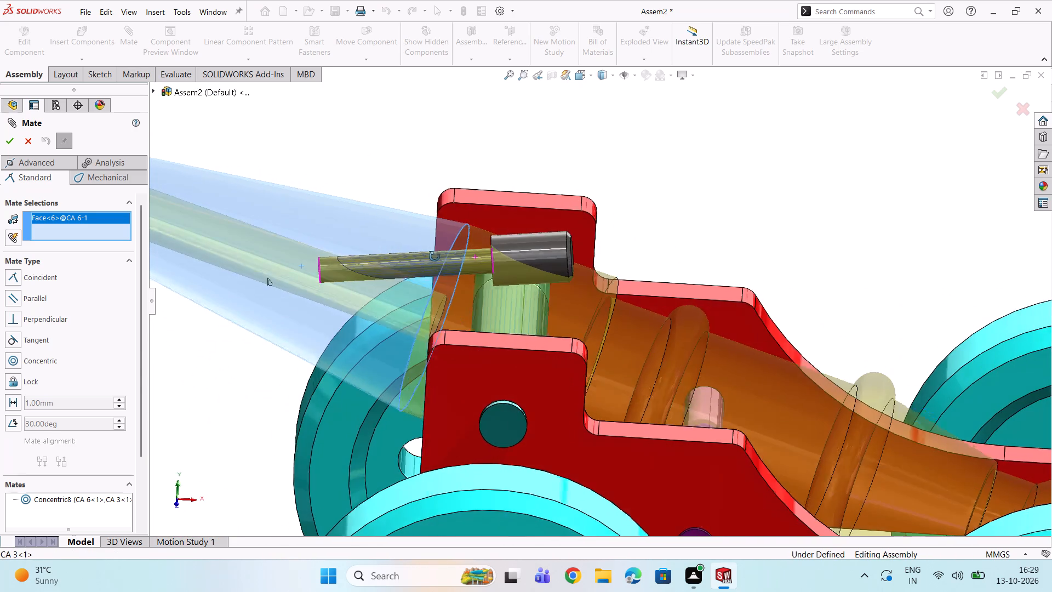
middle_drag(434, 257, 436, 258)
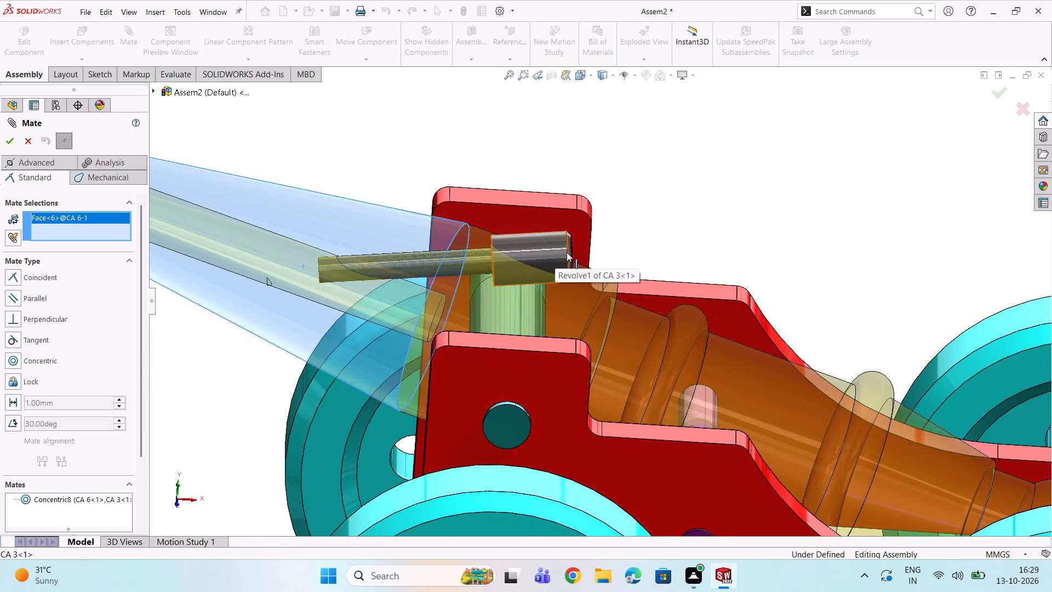
Slide the CA 3 part outward along the barrel hole's axis until its head stands clear of the CA 6 barrel.
click(569, 252)
drag(547, 252, 571, 253)
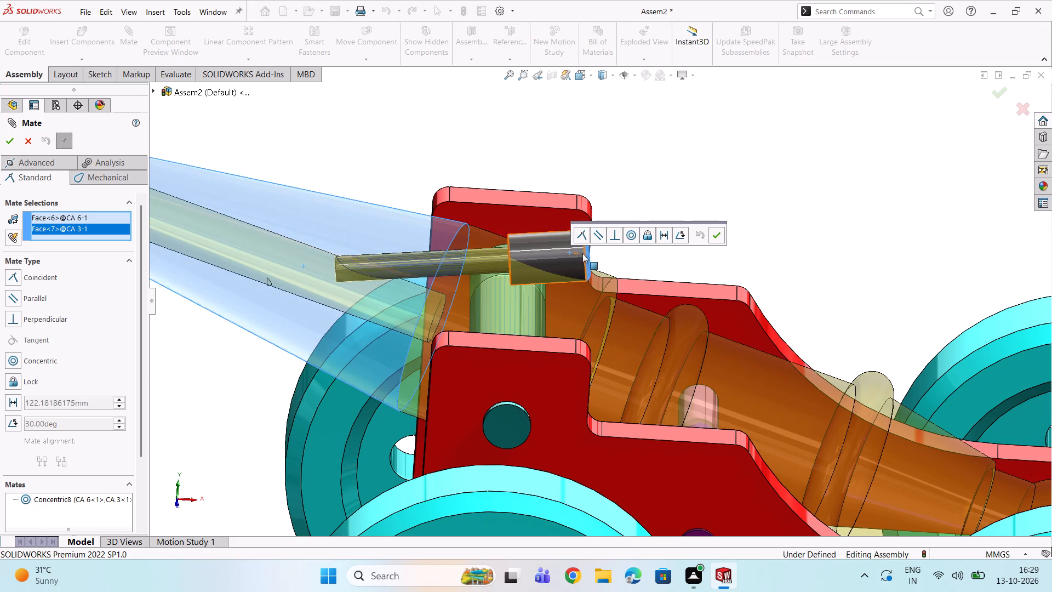
double_click(587, 253)
drag(557, 253, 603, 255)
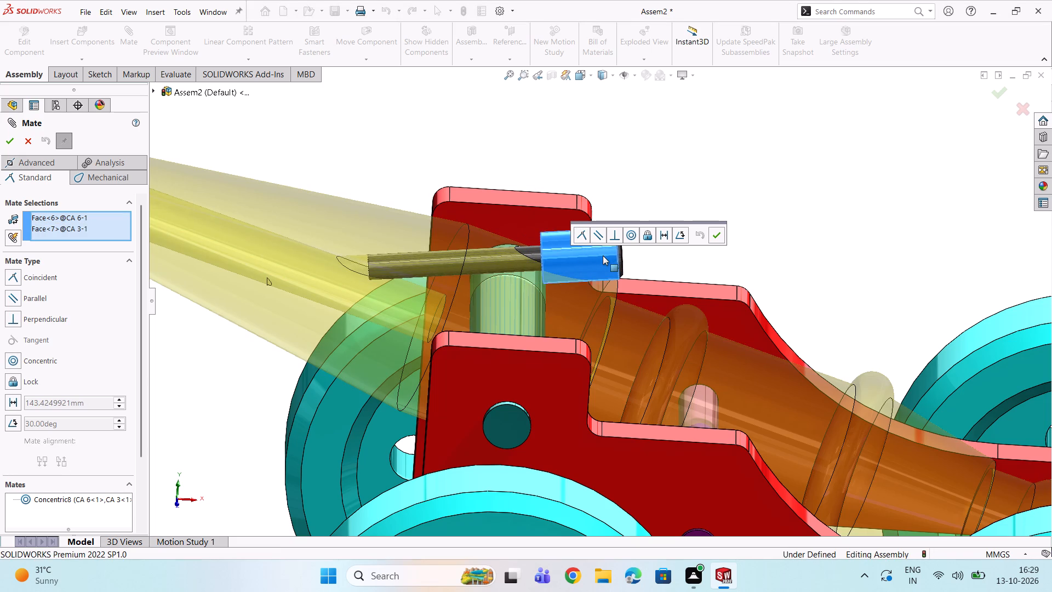
drag(603, 255, 630, 254)
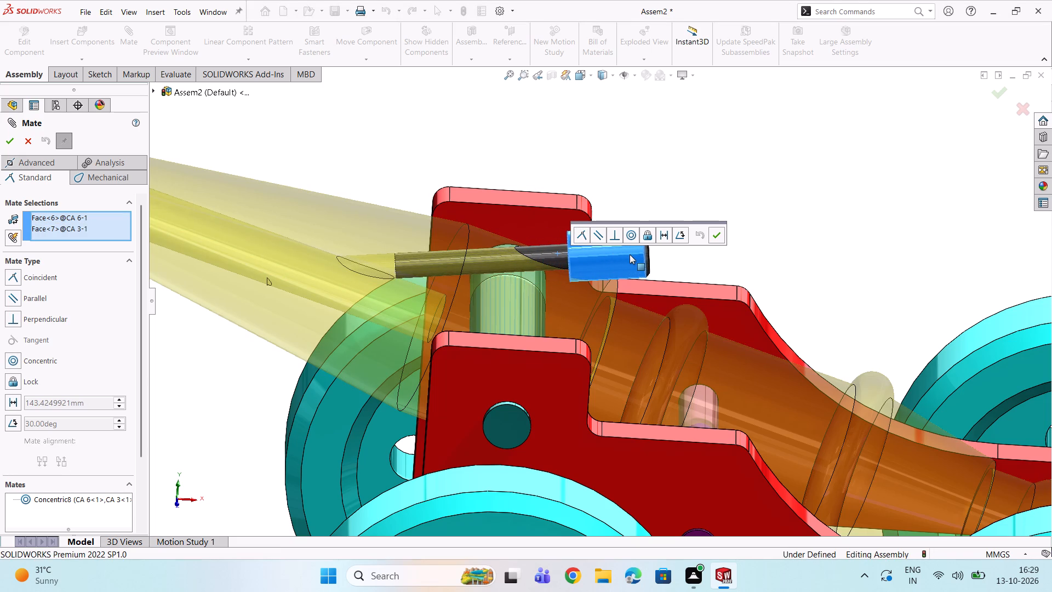
drag(630, 254, 642, 253)
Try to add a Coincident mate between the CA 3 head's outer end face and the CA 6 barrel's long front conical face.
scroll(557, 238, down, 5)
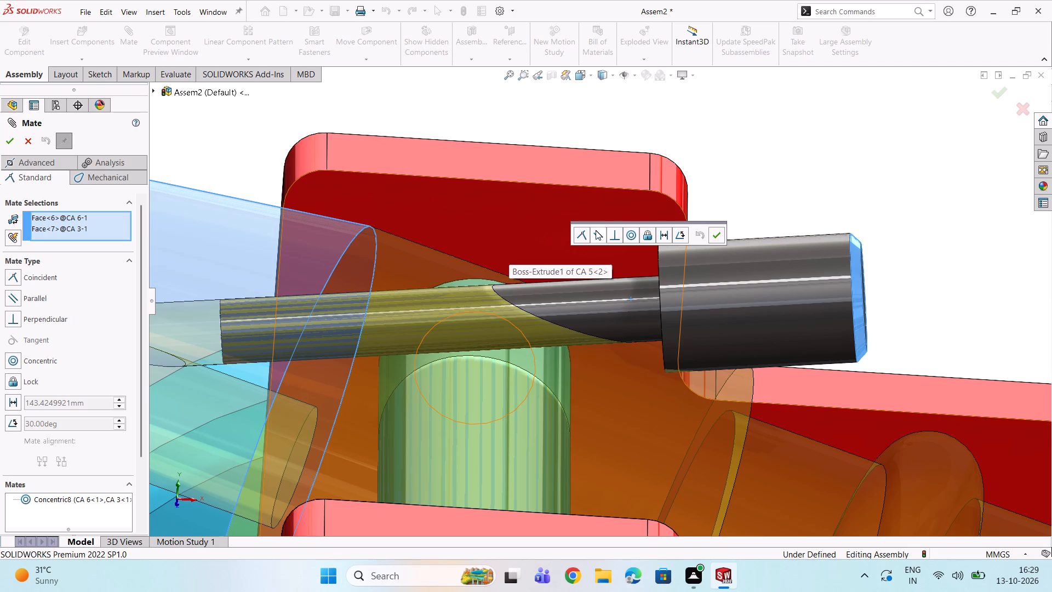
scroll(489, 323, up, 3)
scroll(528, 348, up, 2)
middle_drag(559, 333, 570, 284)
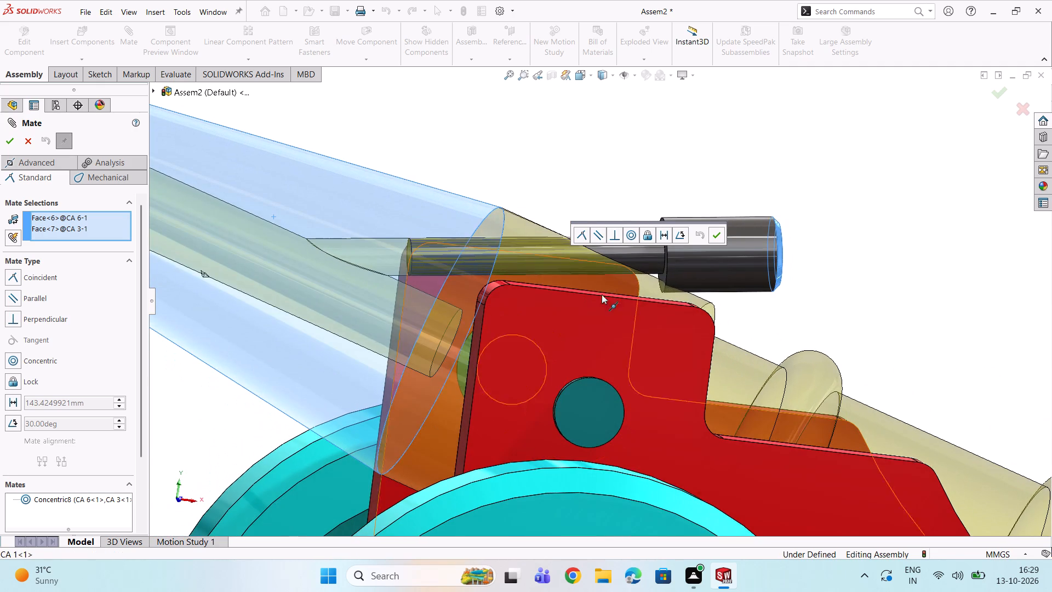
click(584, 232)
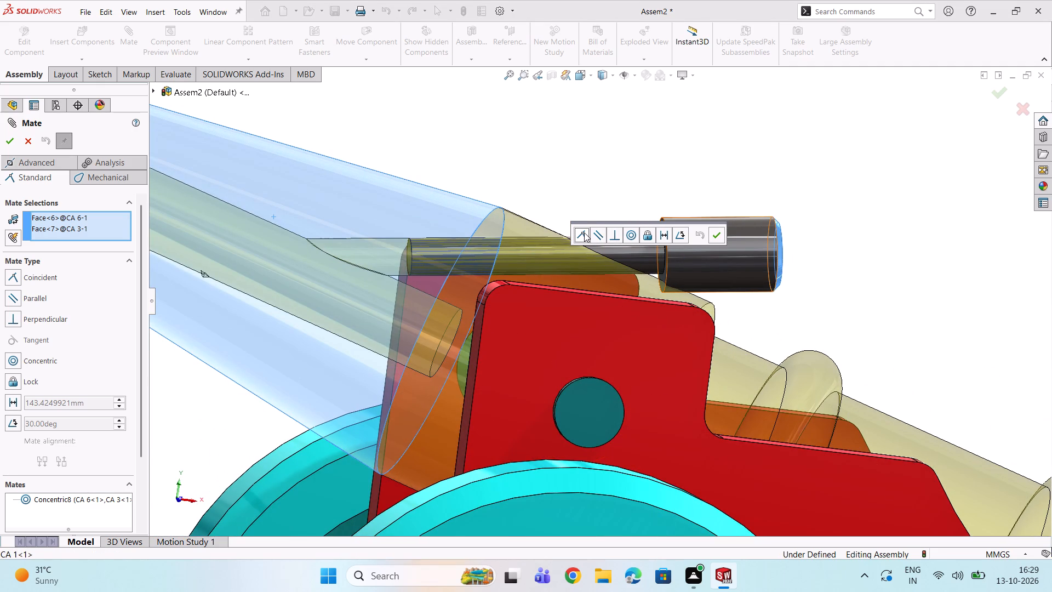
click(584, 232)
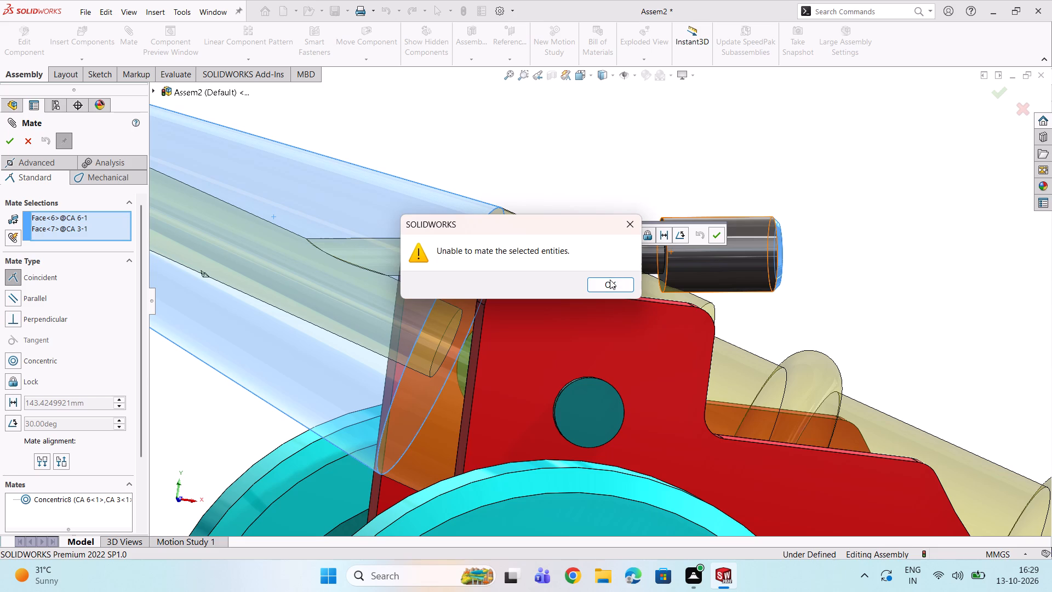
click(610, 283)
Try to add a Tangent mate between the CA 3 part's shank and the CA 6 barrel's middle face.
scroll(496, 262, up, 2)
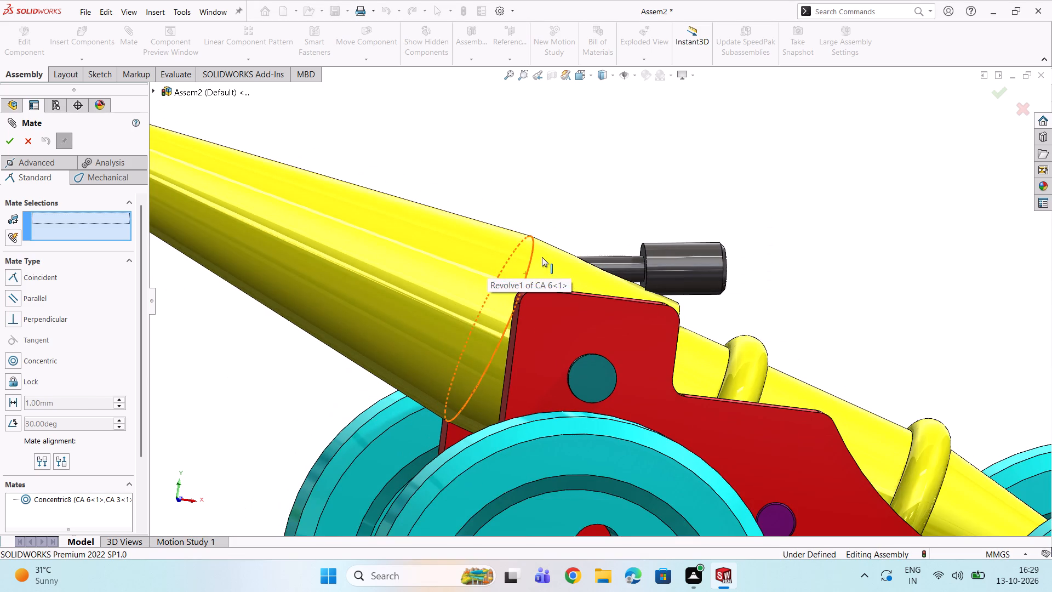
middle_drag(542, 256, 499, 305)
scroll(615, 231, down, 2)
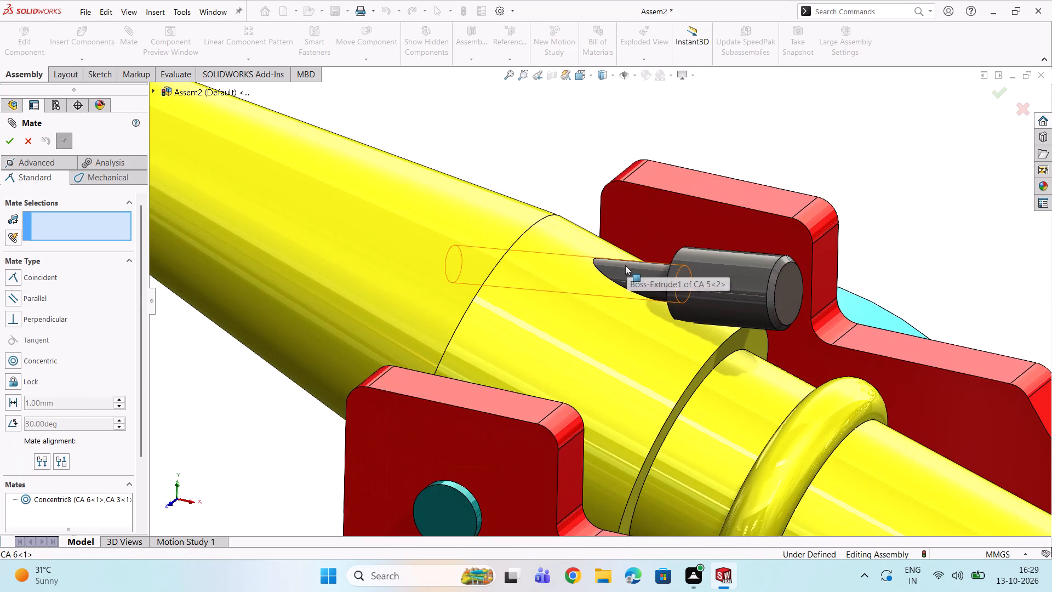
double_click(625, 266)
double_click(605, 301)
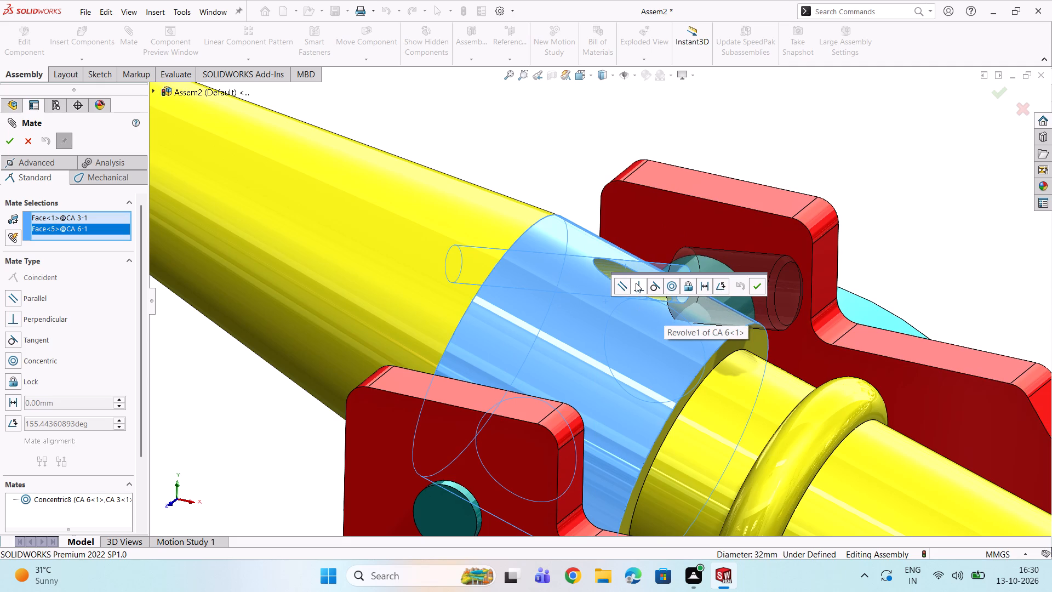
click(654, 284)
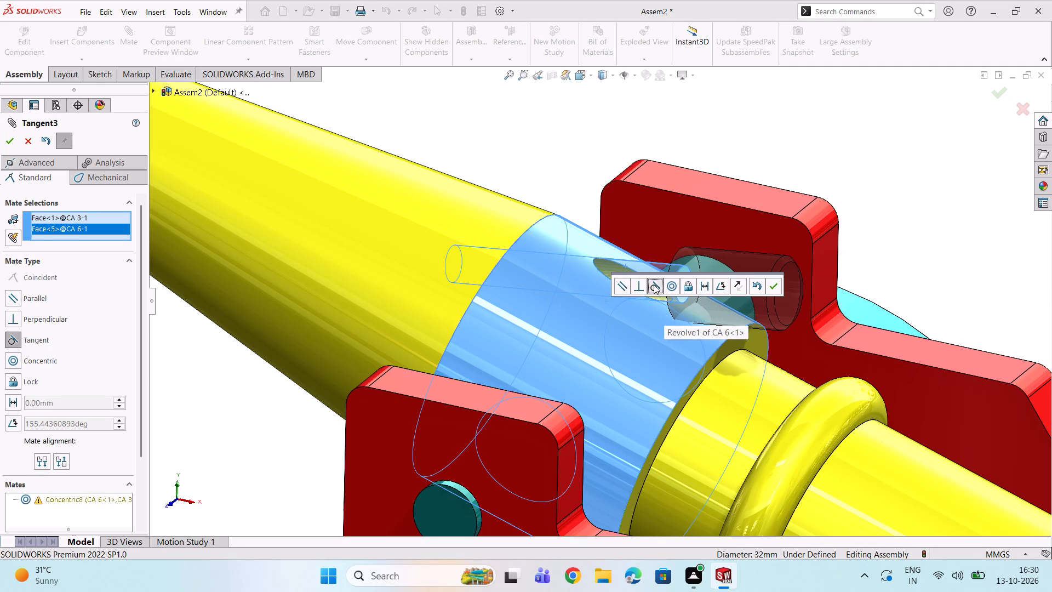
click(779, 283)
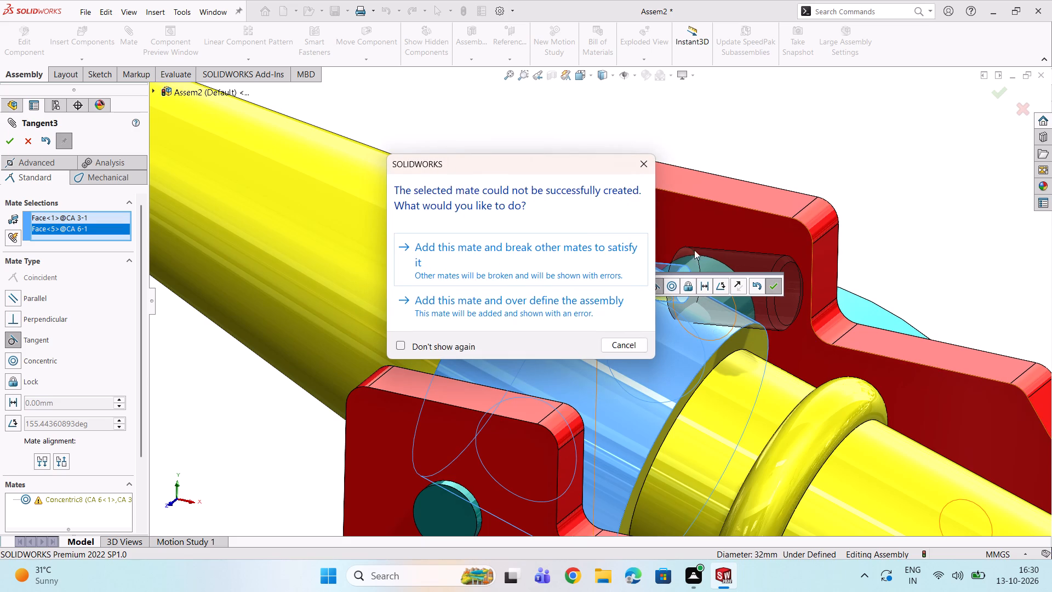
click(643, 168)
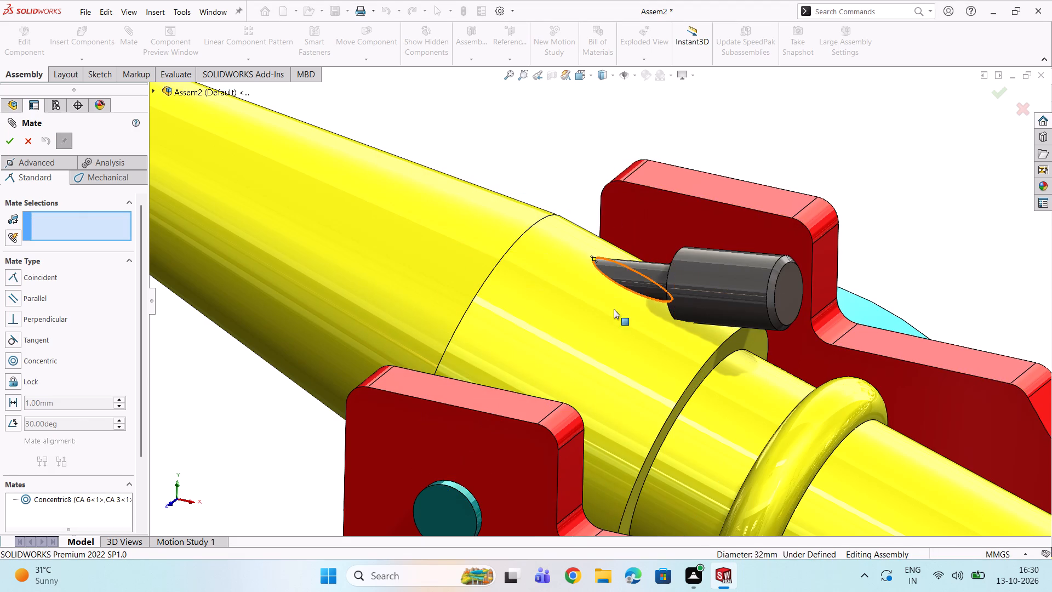
Add a Lock mate between the CA 3 part's shank and the CA 6 barrel's middle face.
scroll(550, 327, up, 3)
scroll(587, 320, down, 2)
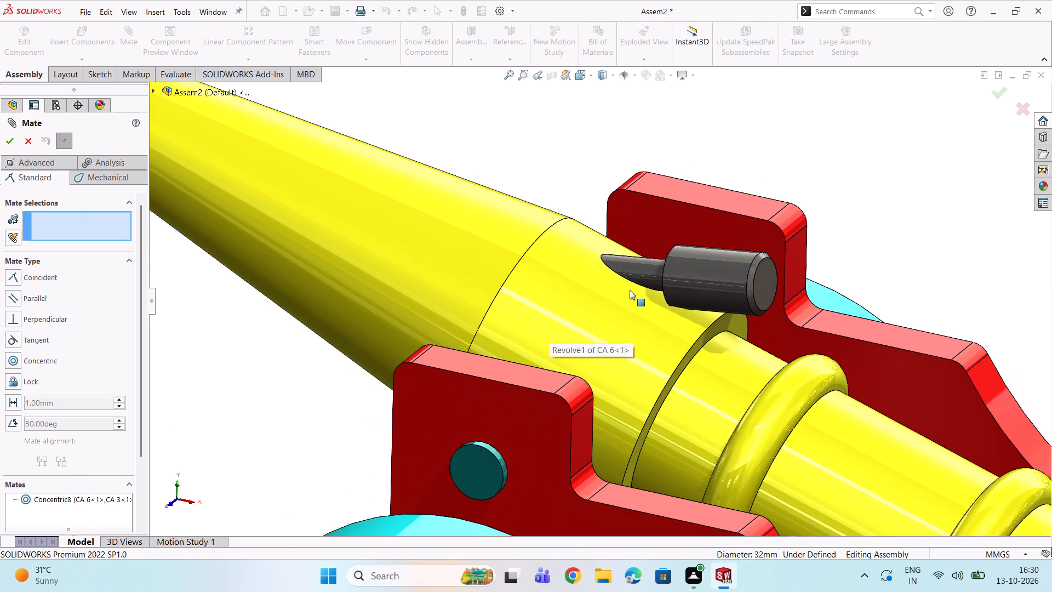
click(628, 271)
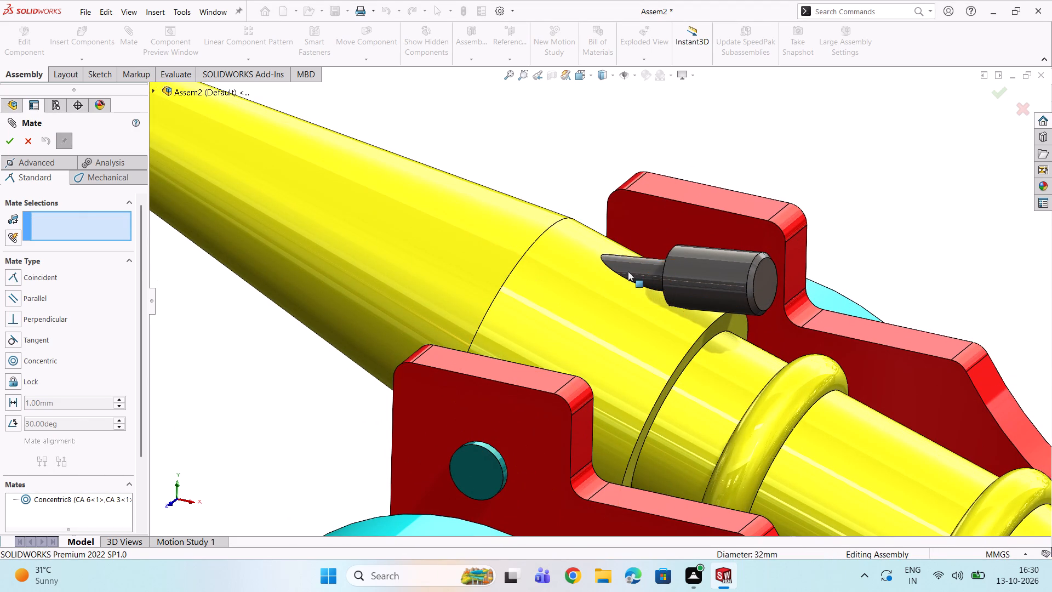
double_click(591, 288)
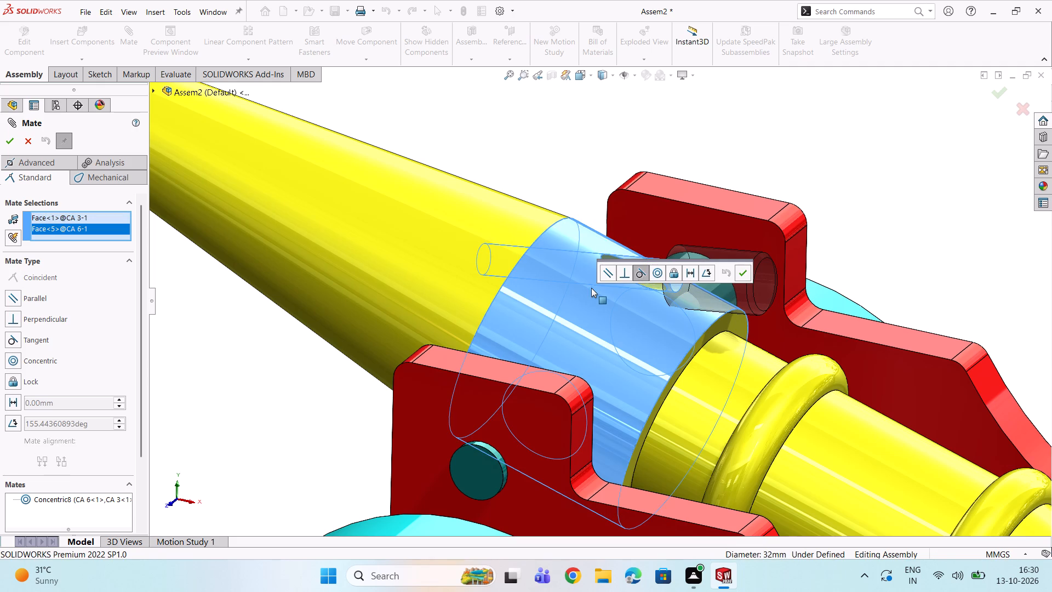
click(673, 270)
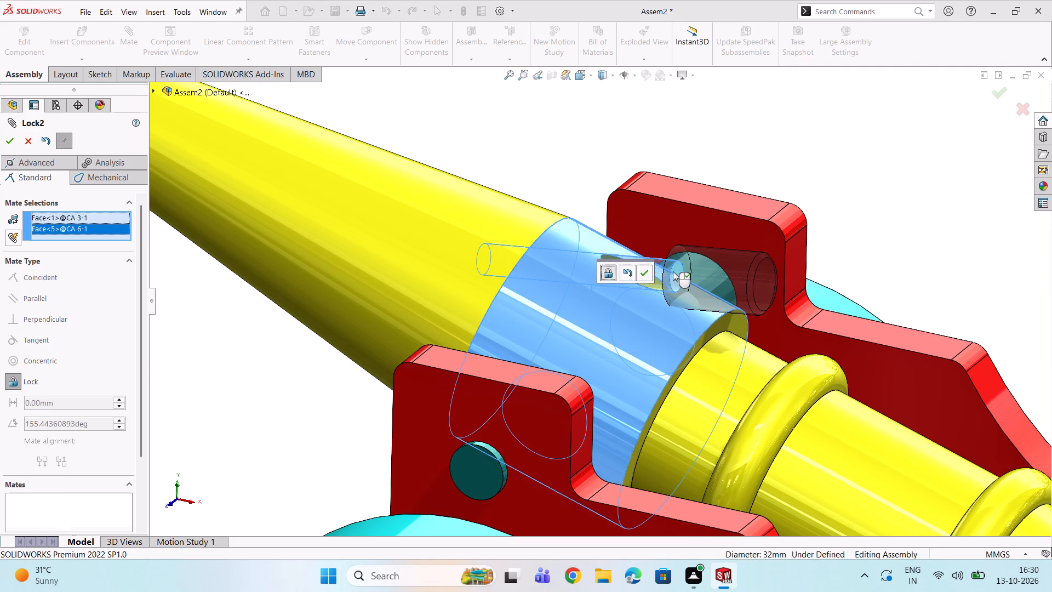
click(645, 270)
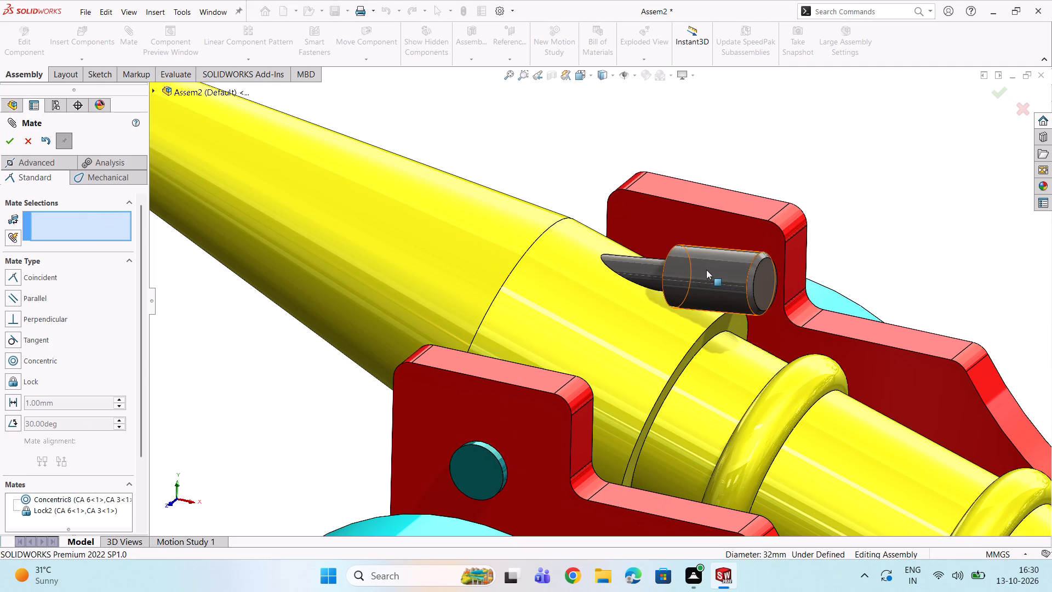
Swing the barrel's rear end slightly upward to test the locked CA 3 part, clear the mate selection and close the Mate command.
drag(706, 270, 733, 276)
click(736, 276)
click(728, 278)
scroll(710, 297, up, 6)
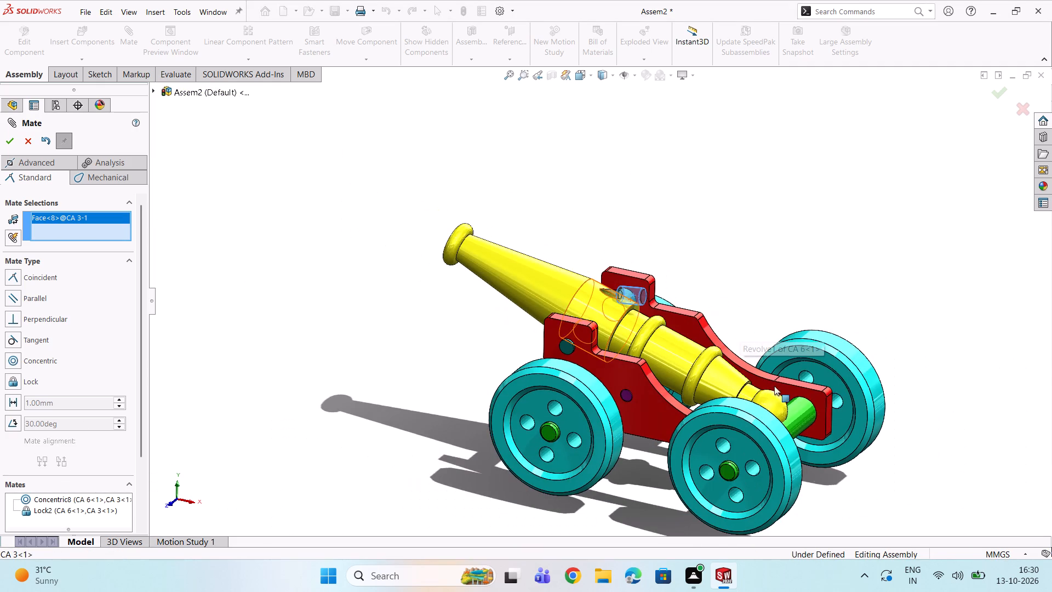
drag(767, 392, 775, 385)
click(777, 325)
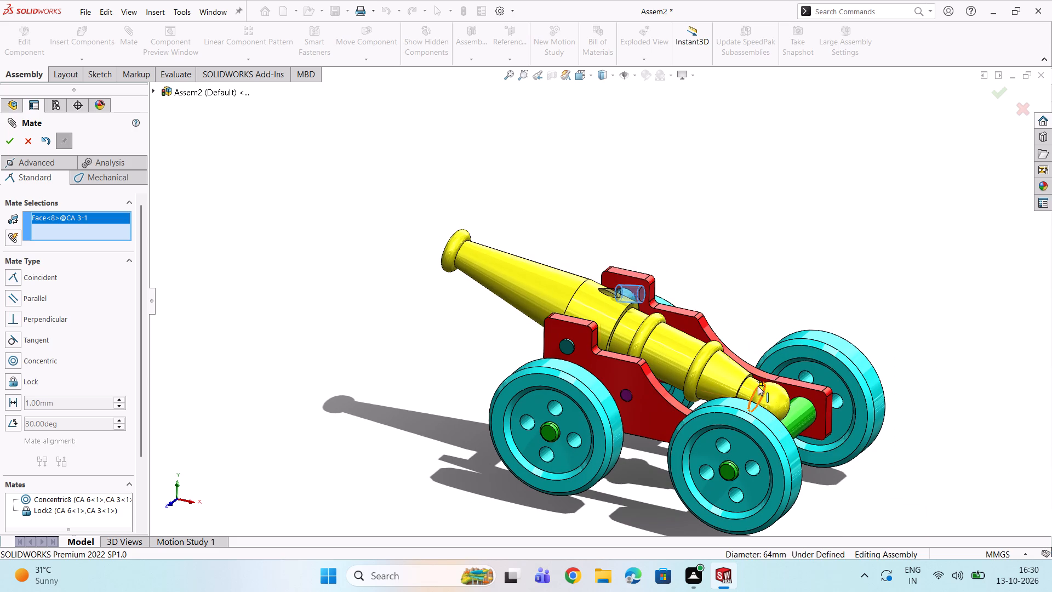
drag(758, 388, 771, 340)
click(763, 319)
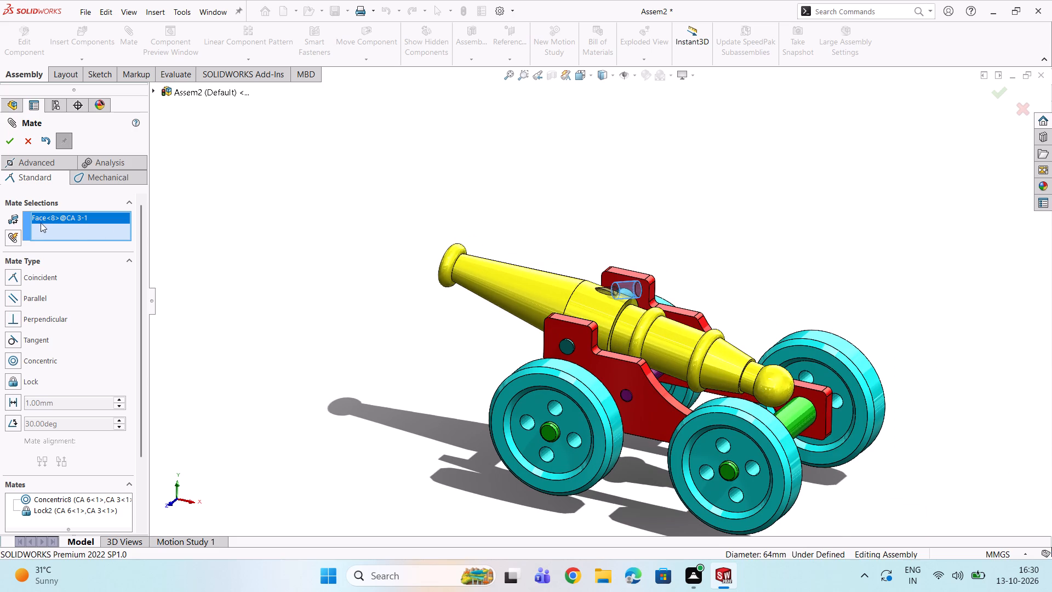
click(42, 222)
click(44, 214)
right_click(44, 214)
right_click(61, 216)
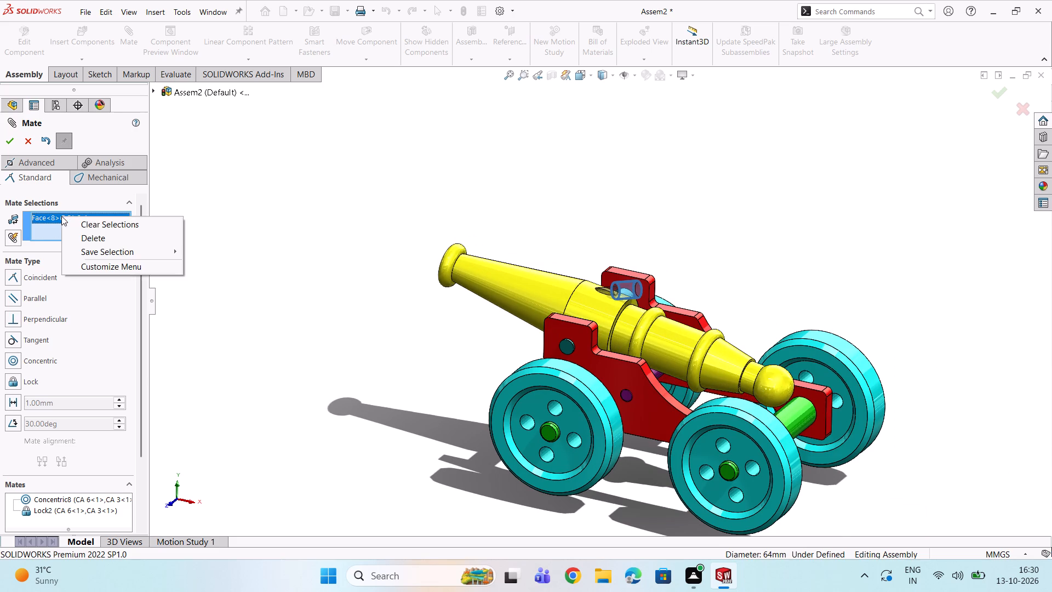
click(91, 234)
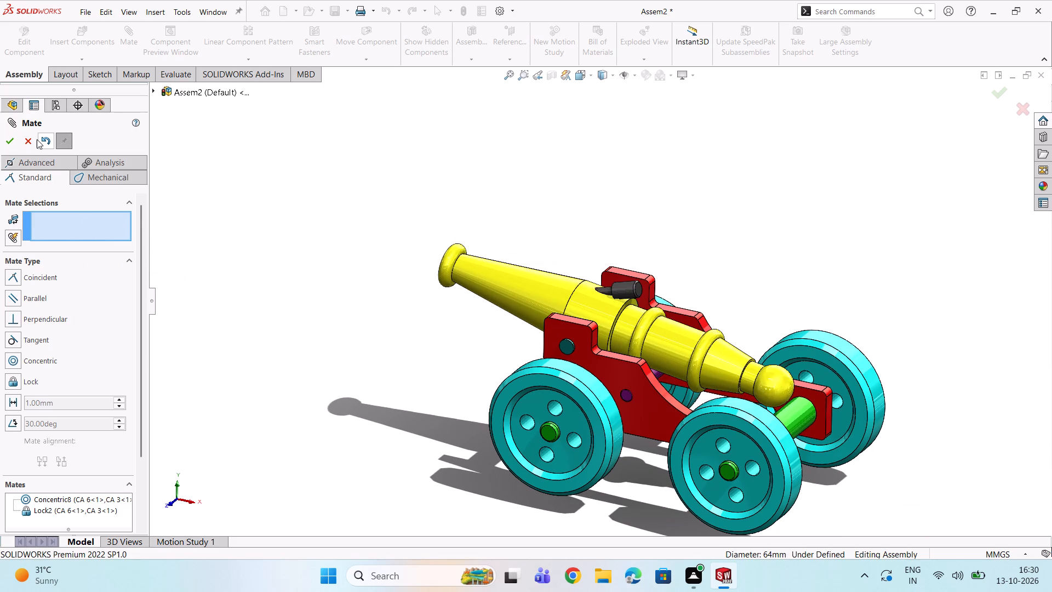
click(33, 142)
Spin the near front CA 4 wheel about its axle to test its rotation, leaving nothing selected.
scroll(587, 354, down, 1)
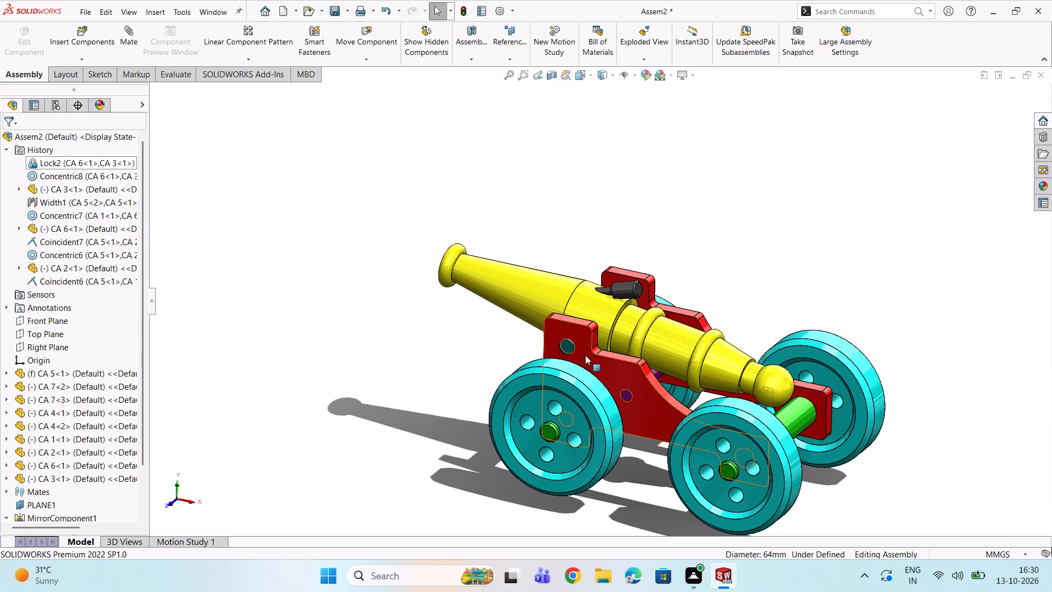
scroll(585, 355, down, 2)
scroll(635, 328, down, 2)
scroll(647, 316, up, 3)
scroll(817, 368, down, 3)
scroll(848, 383, up, 3)
middle_drag(750, 343, 784, 337)
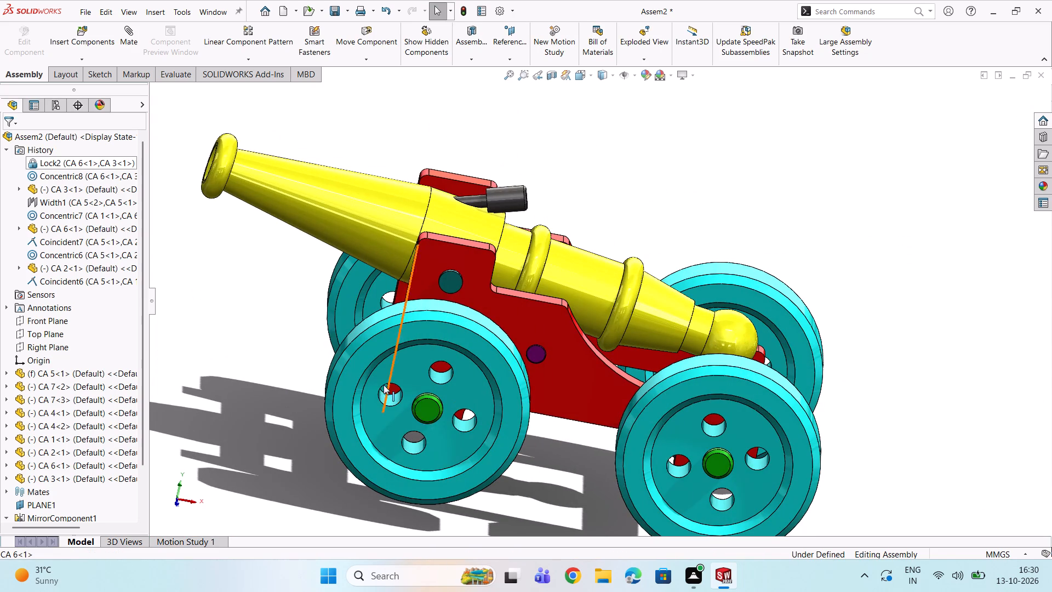
drag(389, 393, 472, 435)
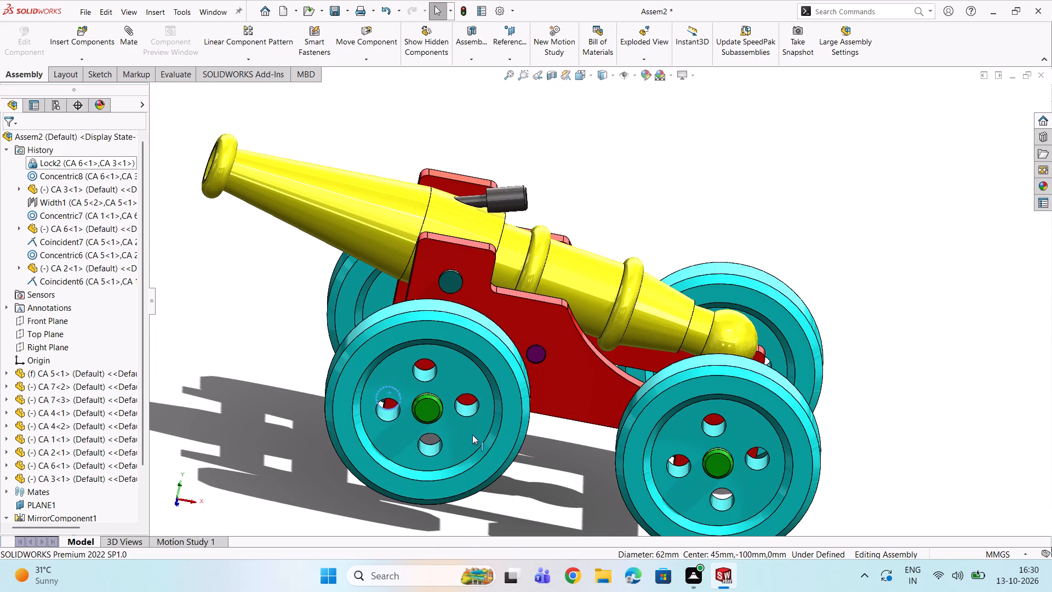
drag(472, 435, 500, 435)
scroll(422, 384, down, 2)
middle_drag(380, 389, 411, 351)
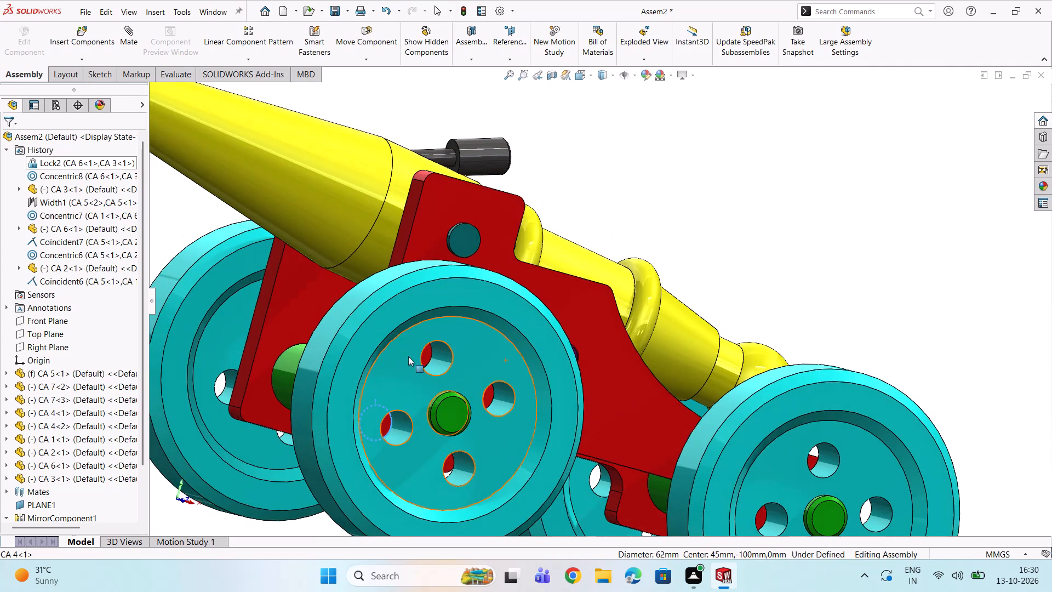
drag(405, 373, 554, 450)
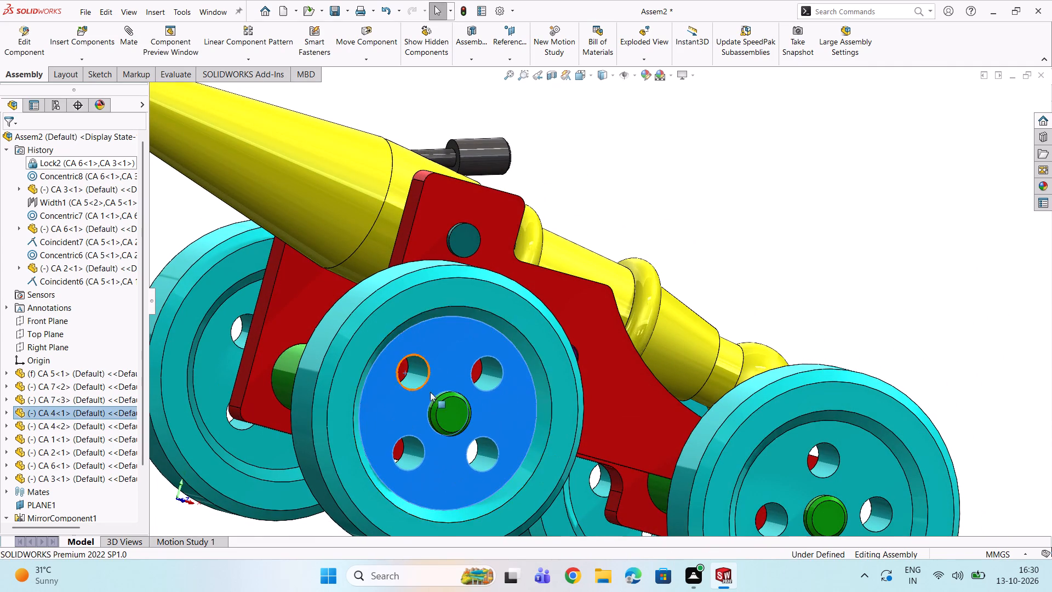
scroll(430, 396, up, 4)
scroll(608, 210, down, 1)
middle_drag(627, 241, 592, 262)
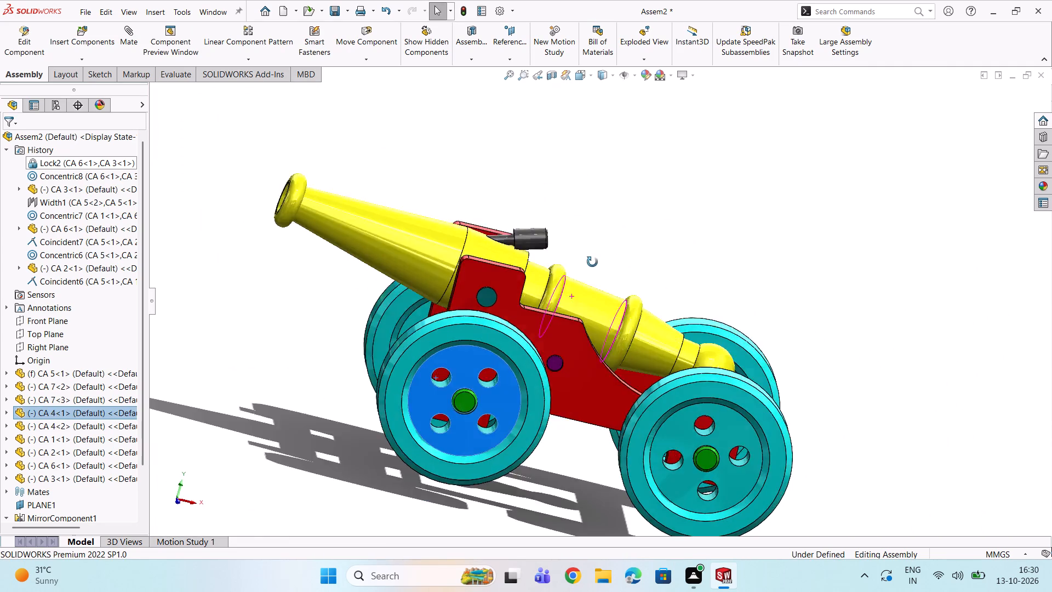
middle_drag(592, 262, 580, 273)
scroll(444, 302, up, 2)
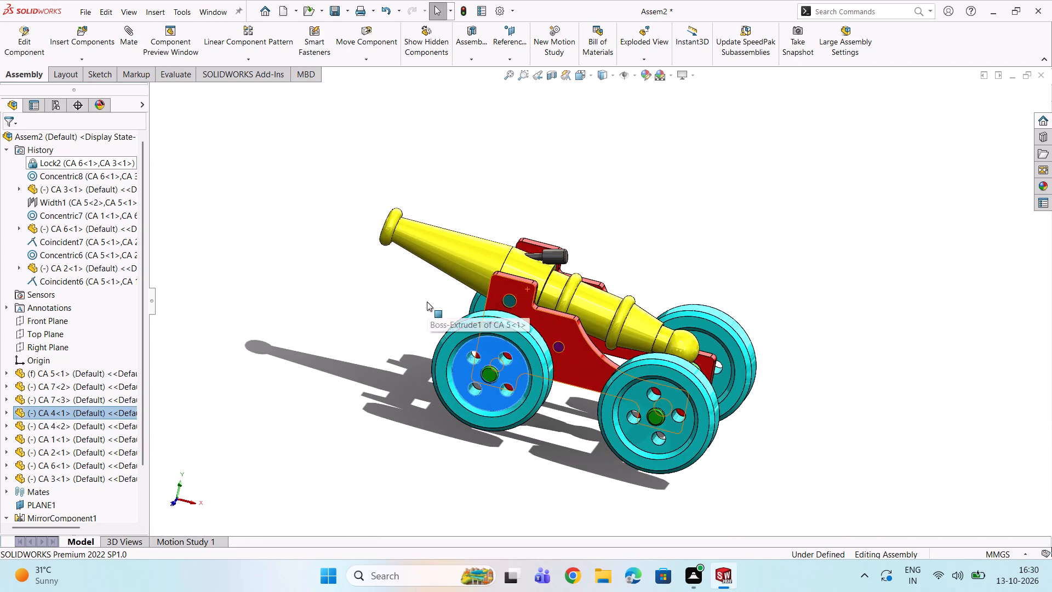
click(442, 362)
click(366, 344)
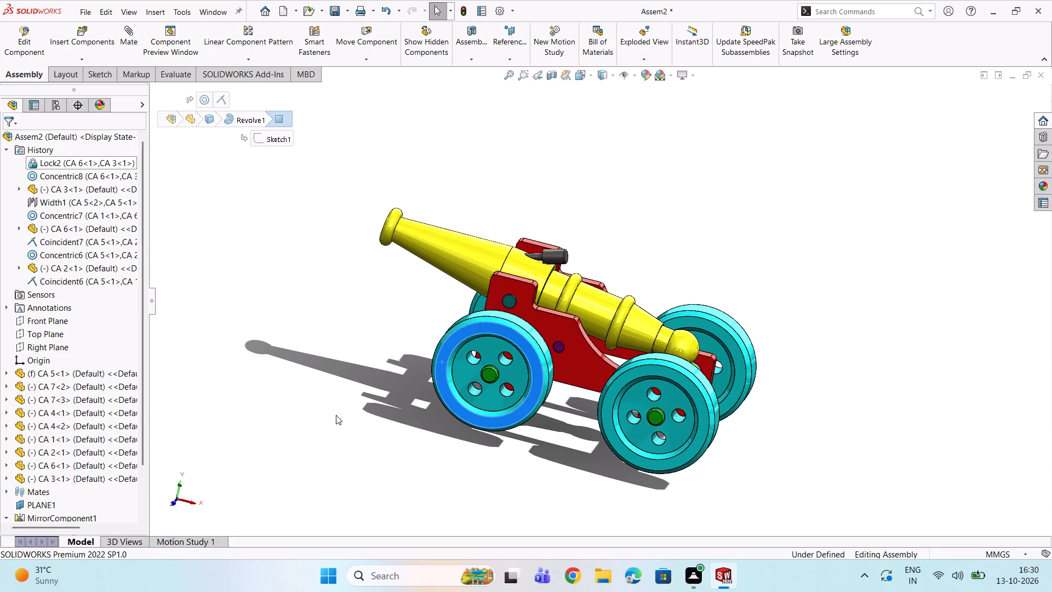
Open Motion Study 1 and turn on automatic keying of component changes.
double_click(165, 540)
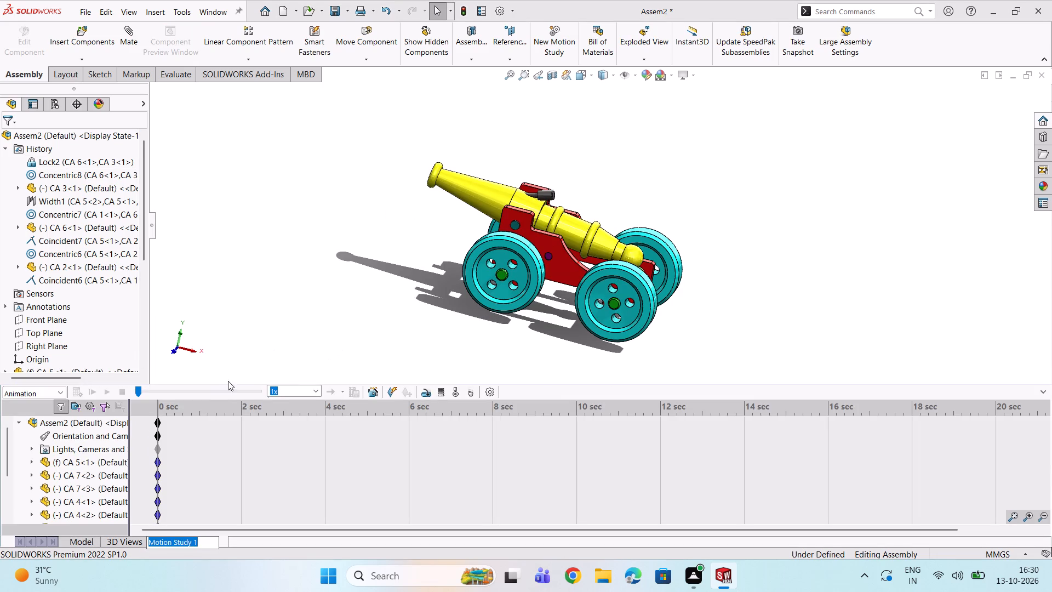
scroll(87, 335, down, 14)
scroll(0, 361, down, 2)
drag(144, 193, 144, 197)
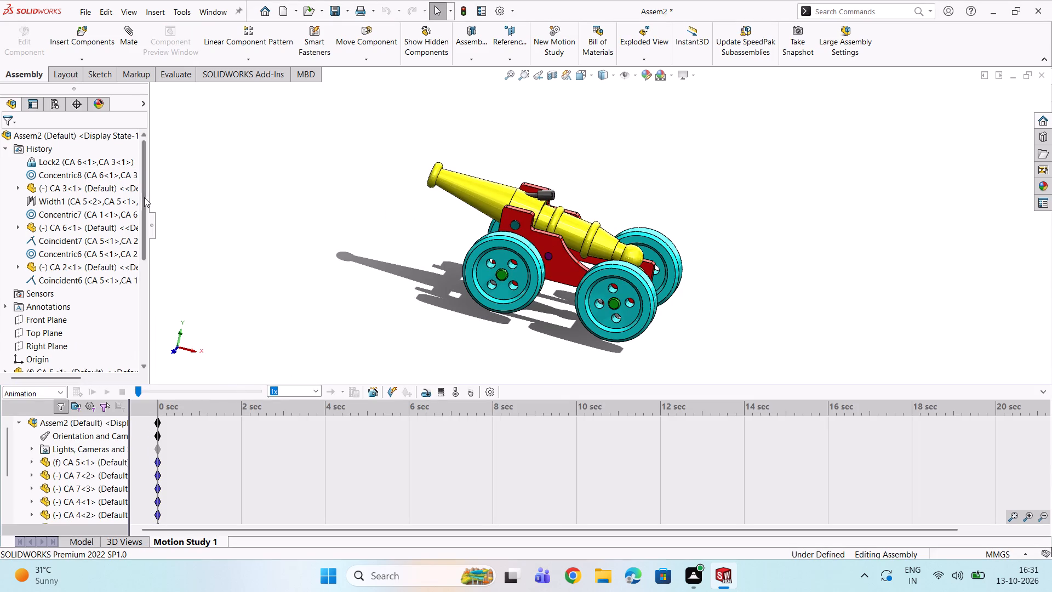
drag(144, 197, 144, 264)
drag(141, 254, 134, 355)
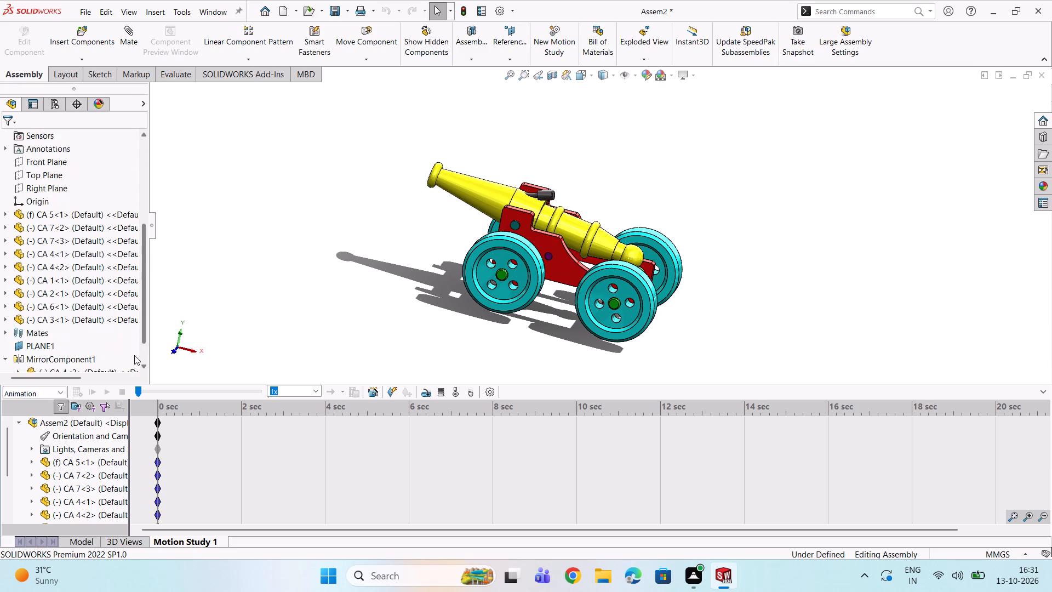
drag(134, 355, 134, 380)
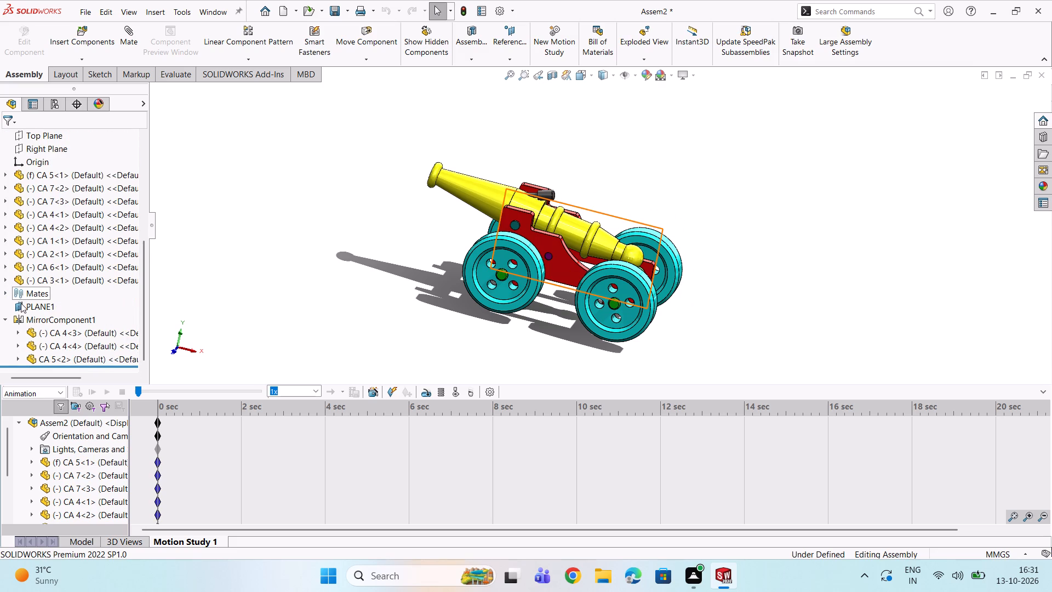
click(24, 288)
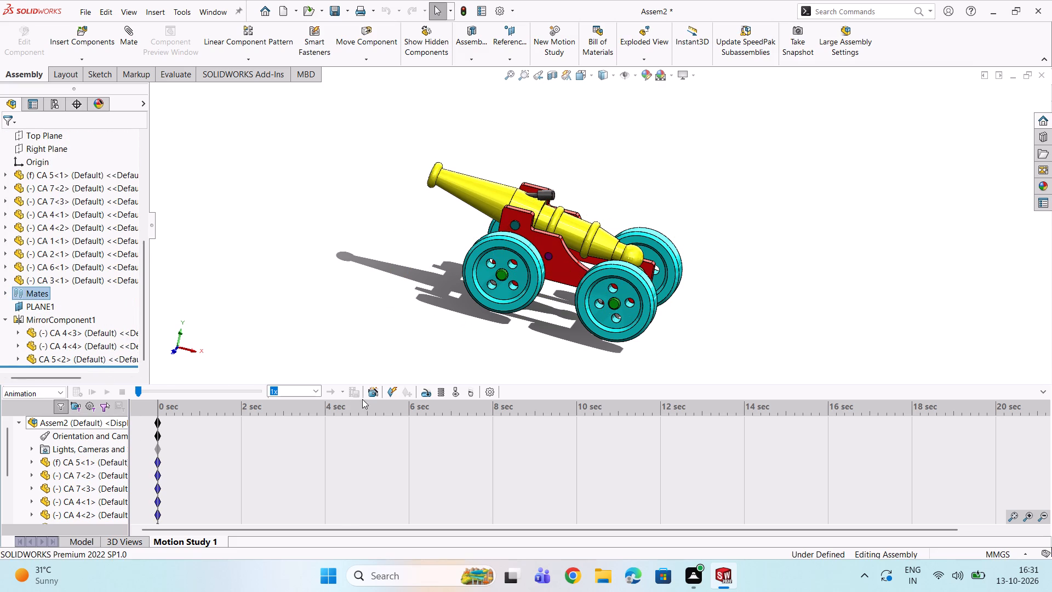
click(390, 389)
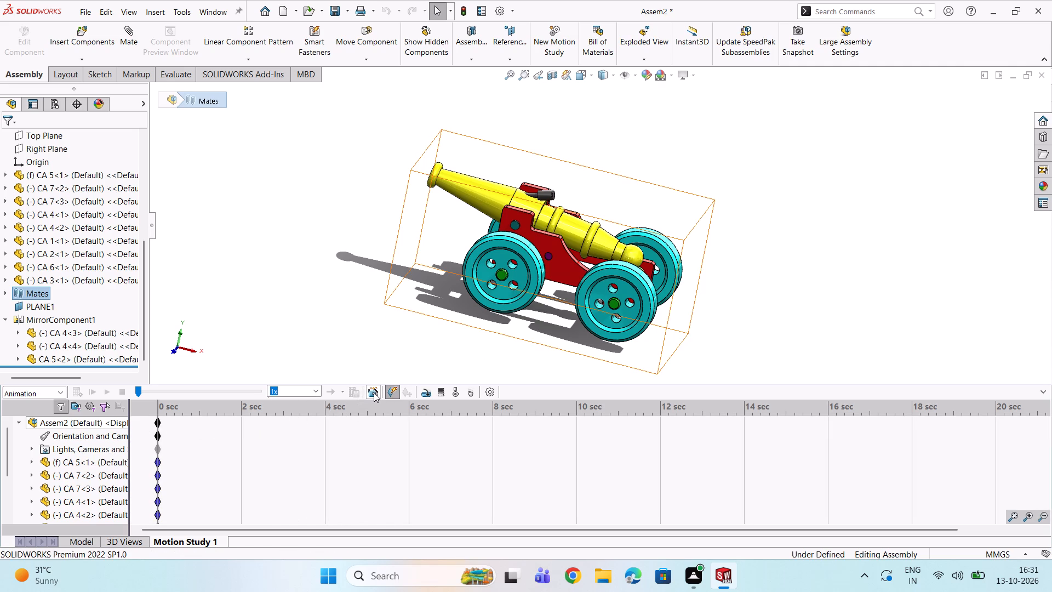
Generate a 10-second Rotate model animation with the Animation Wizard.
click(374, 392)
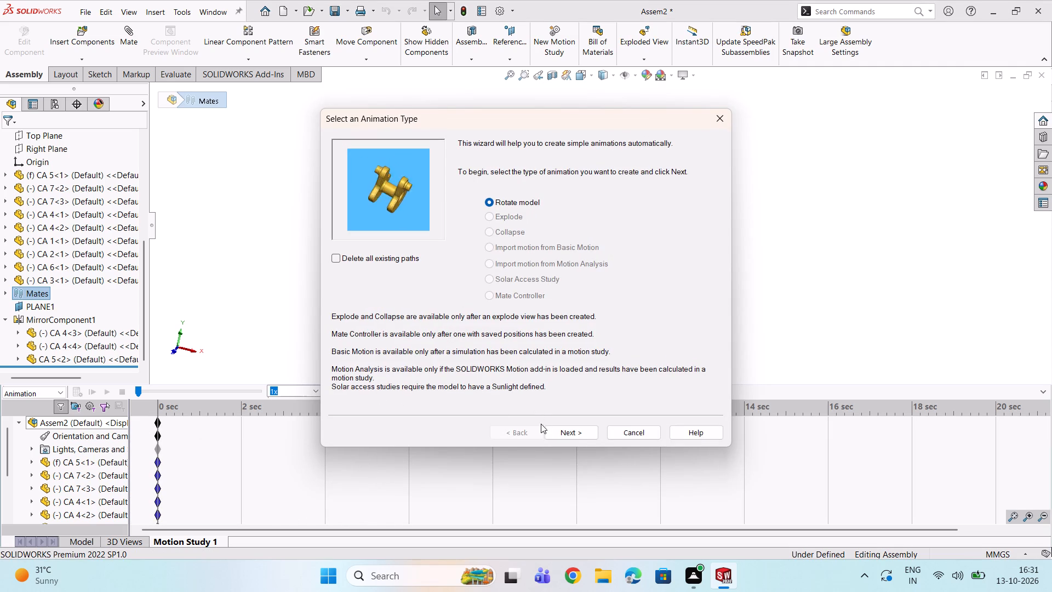
click(558, 432)
click(558, 432)
double_click(558, 432)
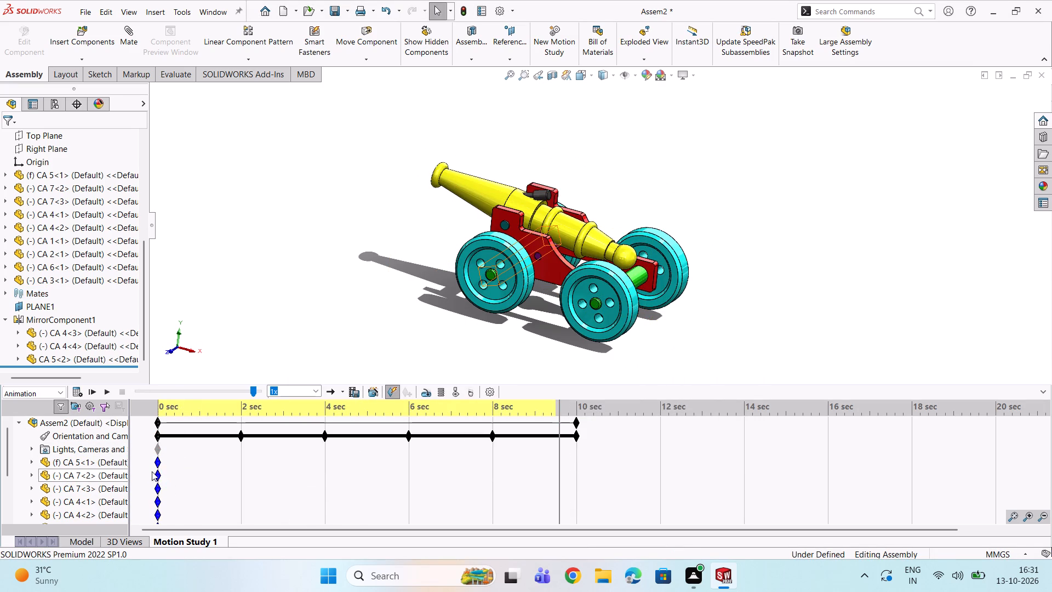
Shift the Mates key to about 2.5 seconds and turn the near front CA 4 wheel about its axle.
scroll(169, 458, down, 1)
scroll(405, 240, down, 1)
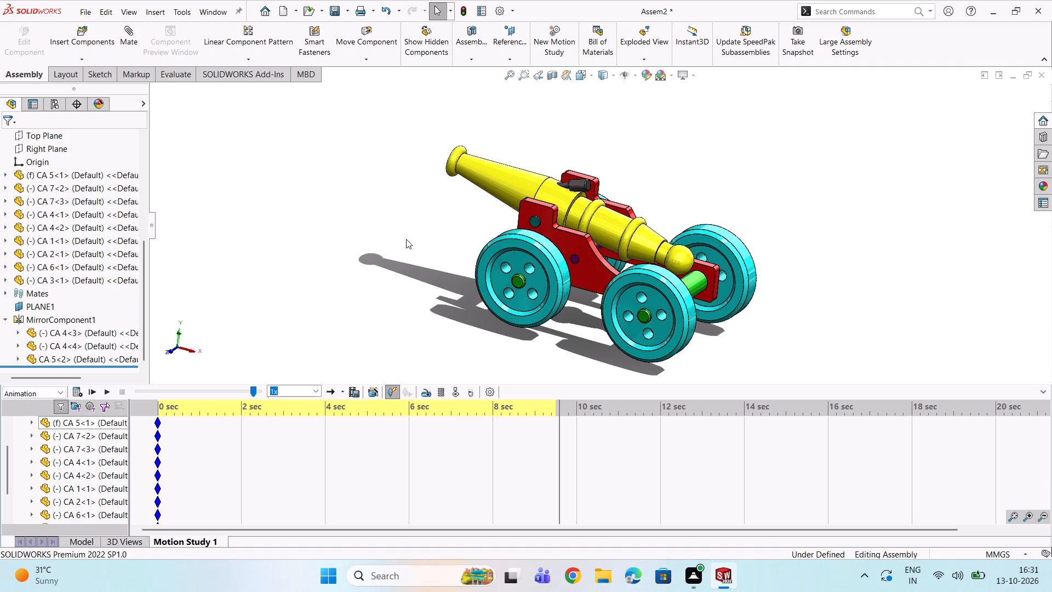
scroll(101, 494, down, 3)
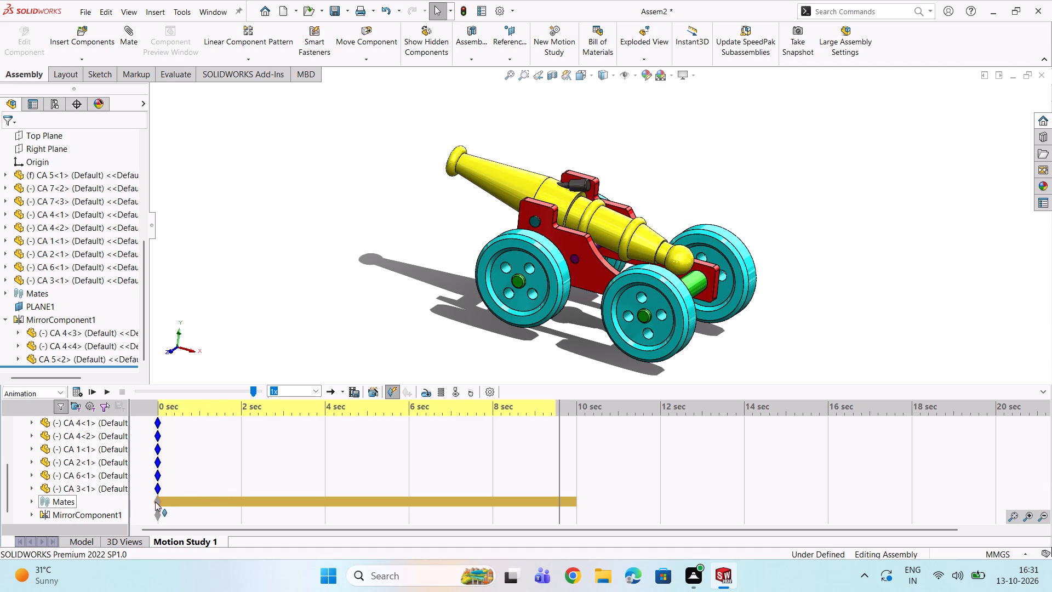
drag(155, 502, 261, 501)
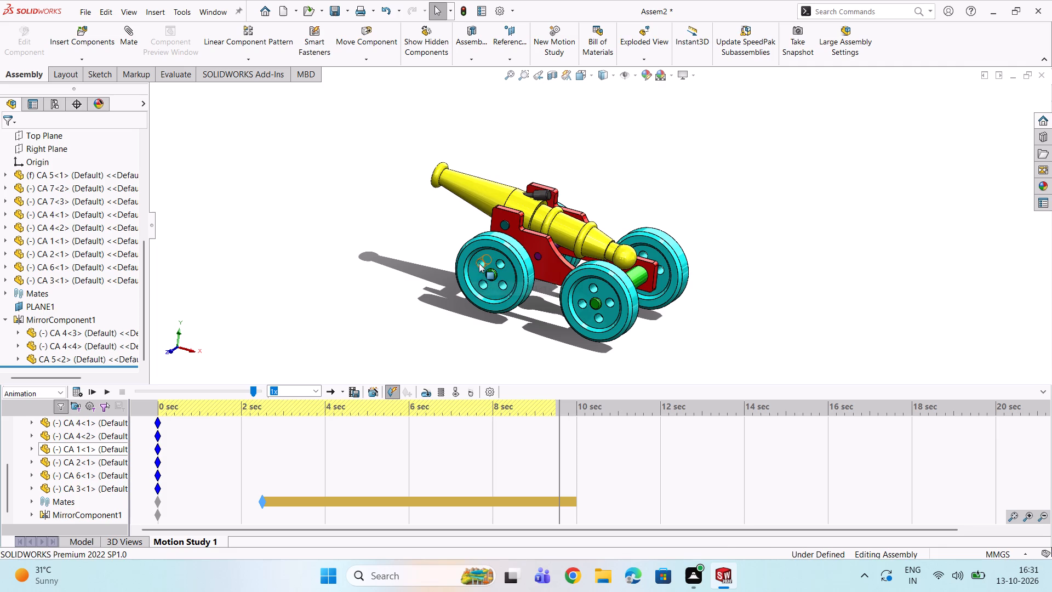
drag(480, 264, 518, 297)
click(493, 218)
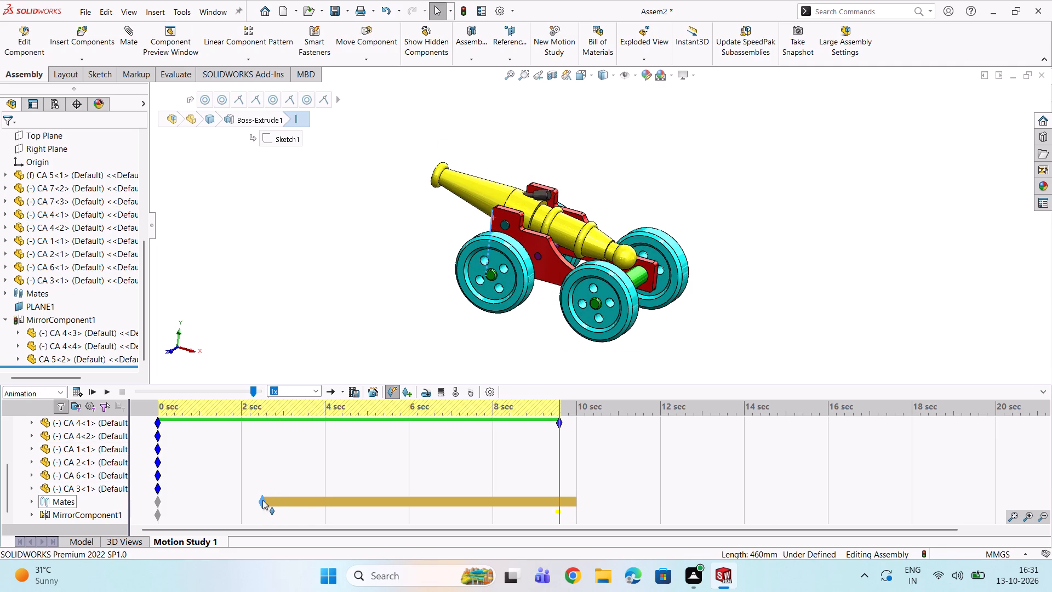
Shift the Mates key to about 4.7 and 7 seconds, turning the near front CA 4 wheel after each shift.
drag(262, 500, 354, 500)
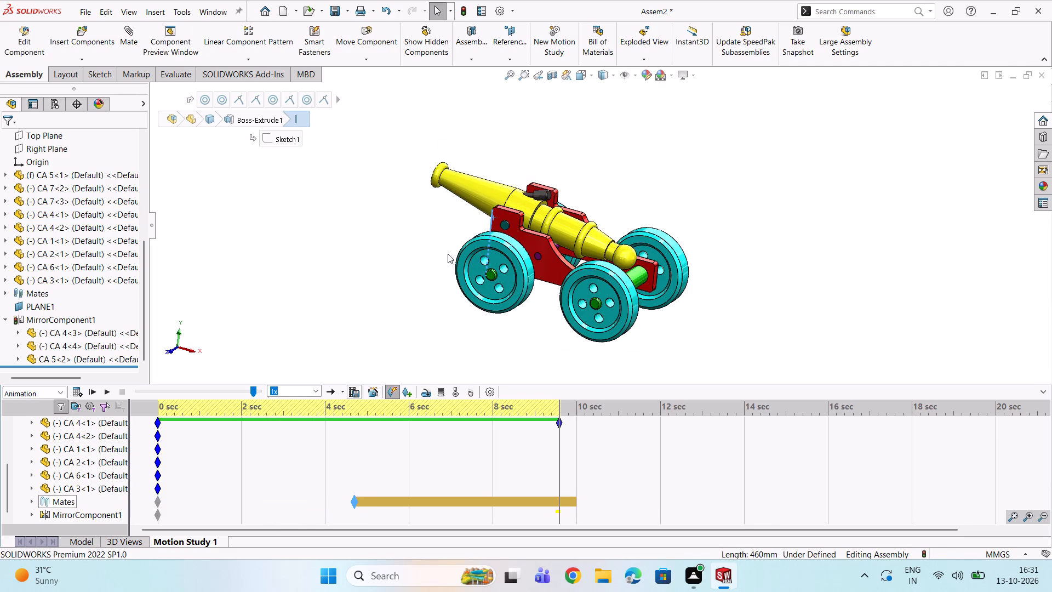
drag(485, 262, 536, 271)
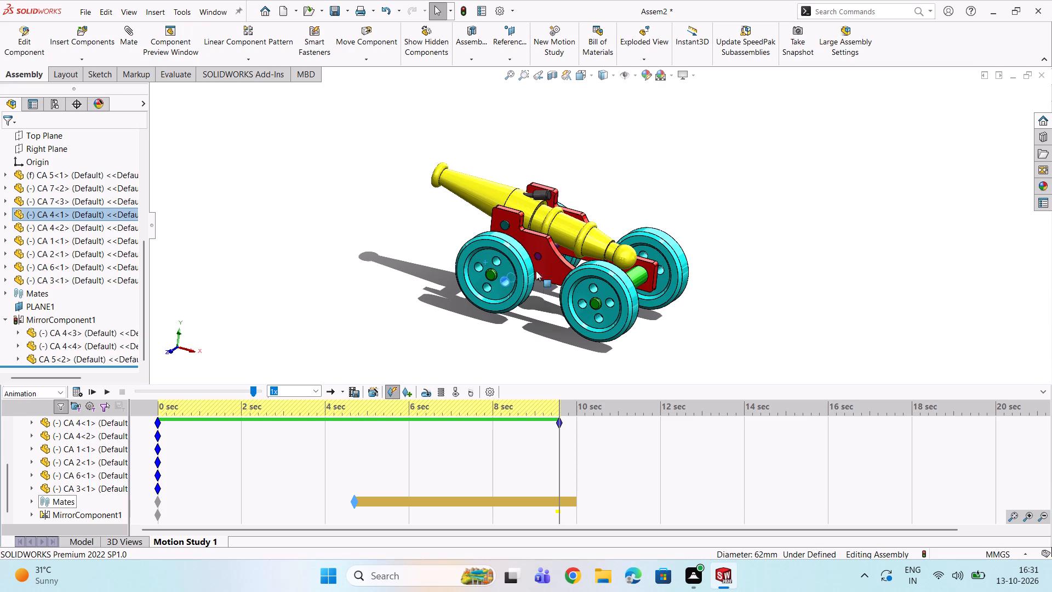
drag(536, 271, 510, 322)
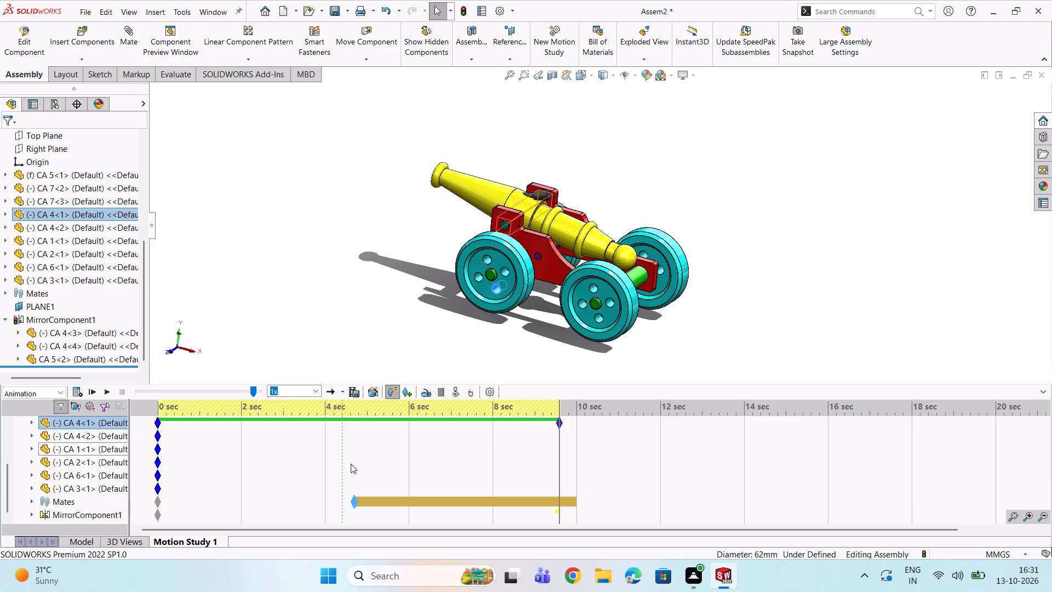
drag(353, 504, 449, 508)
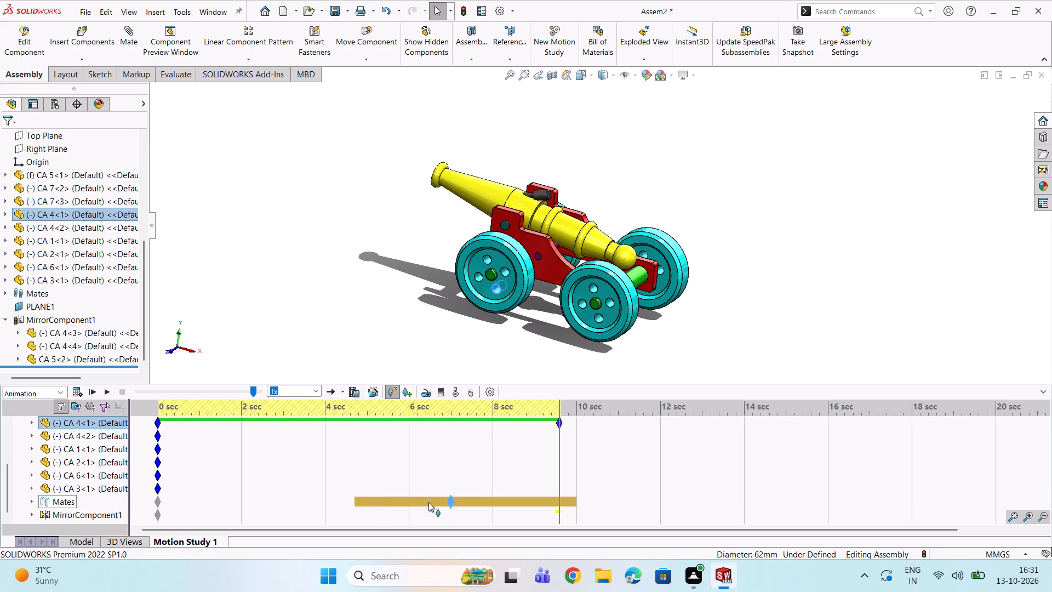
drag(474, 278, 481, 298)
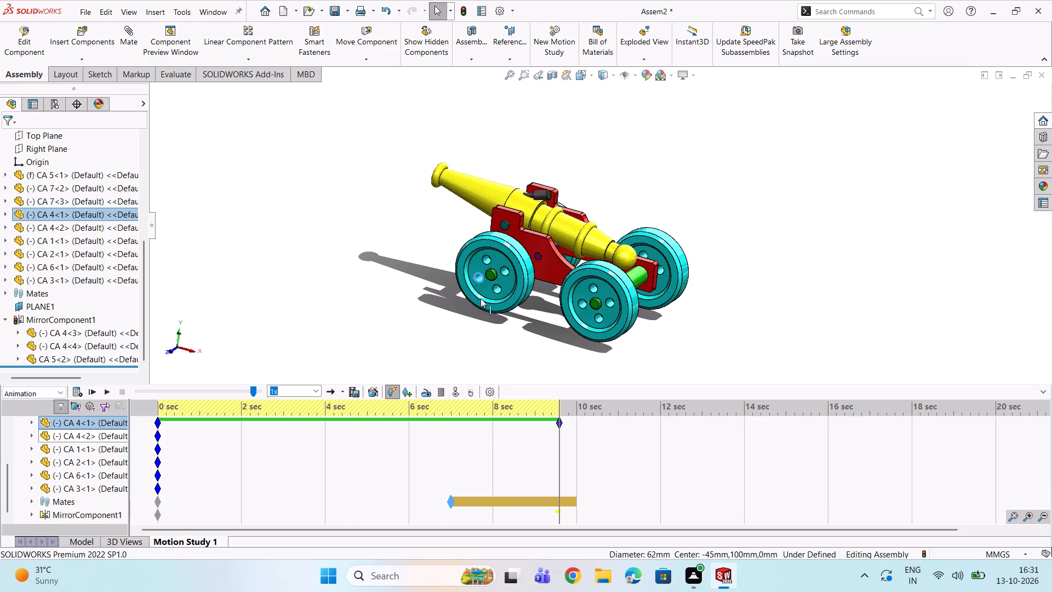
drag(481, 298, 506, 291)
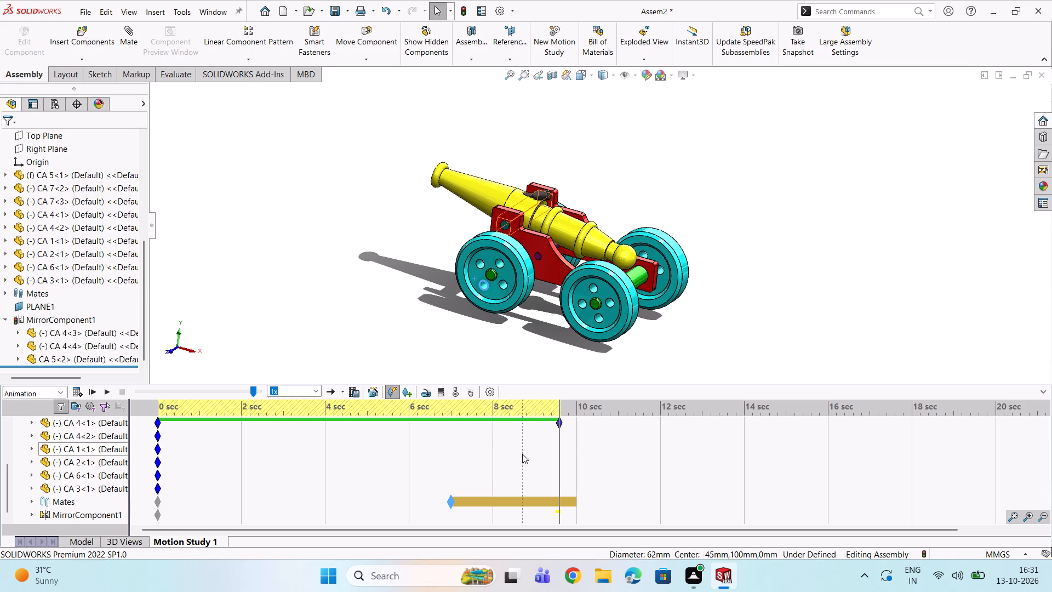
Shift the Mates key to about 8.6 and 9.6 seconds, turning the near front CA 4 wheel after each shift and leaving nothing selected.
drag(450, 503, 516, 511)
drag(479, 283, 499, 234)
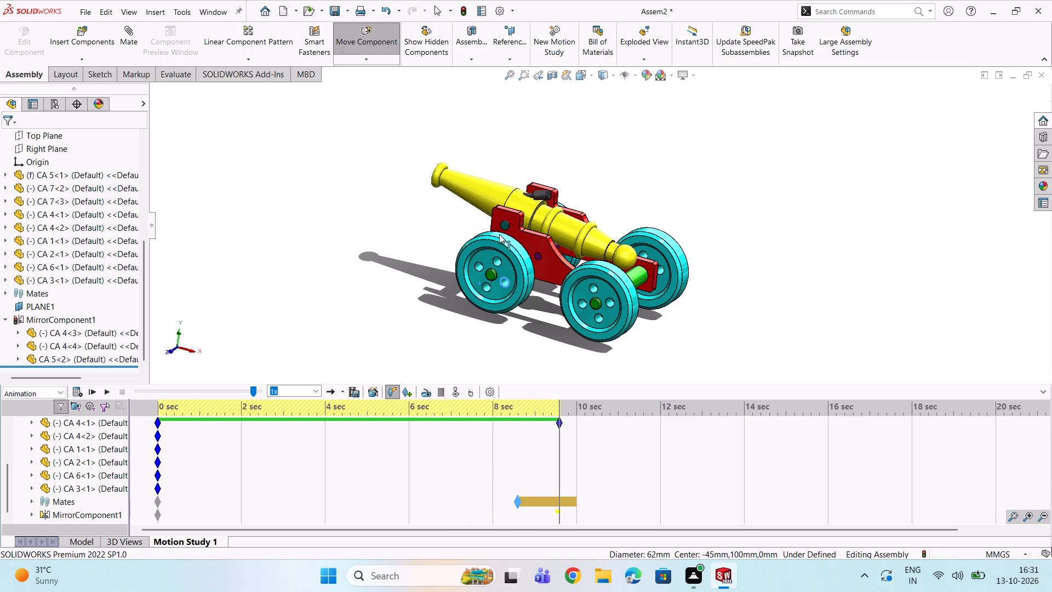
drag(499, 234, 521, 268)
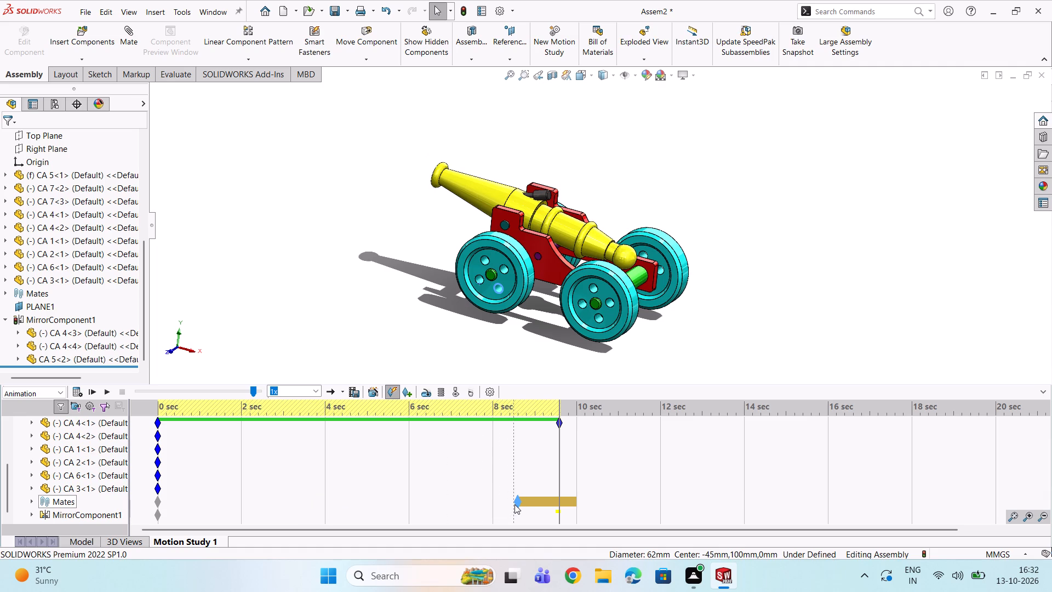
drag(514, 504, 549, 503)
drag(517, 498, 559, 503)
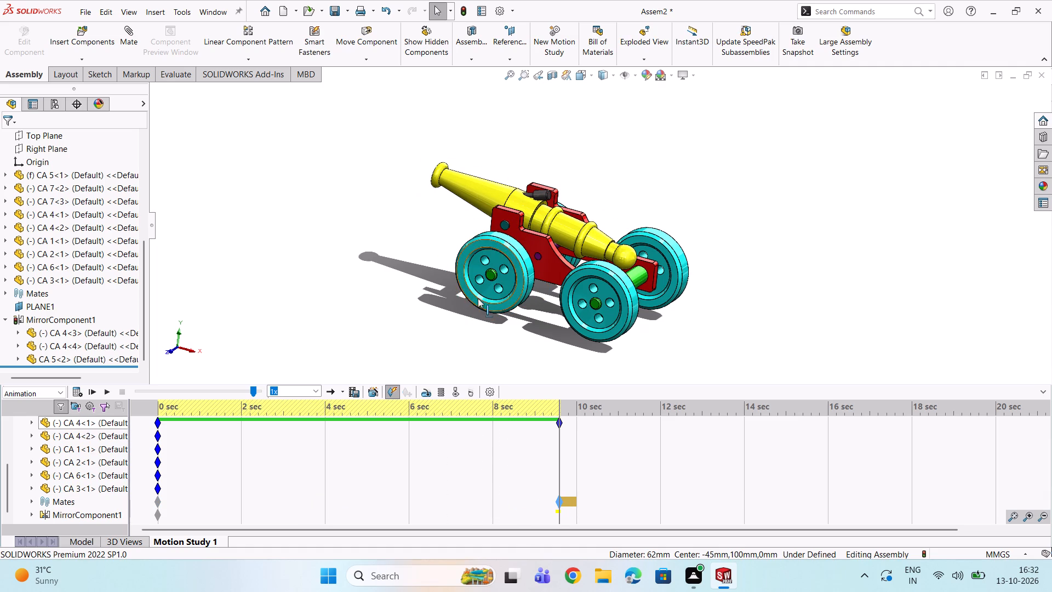
drag(475, 278, 515, 288)
drag(498, 251, 485, 256)
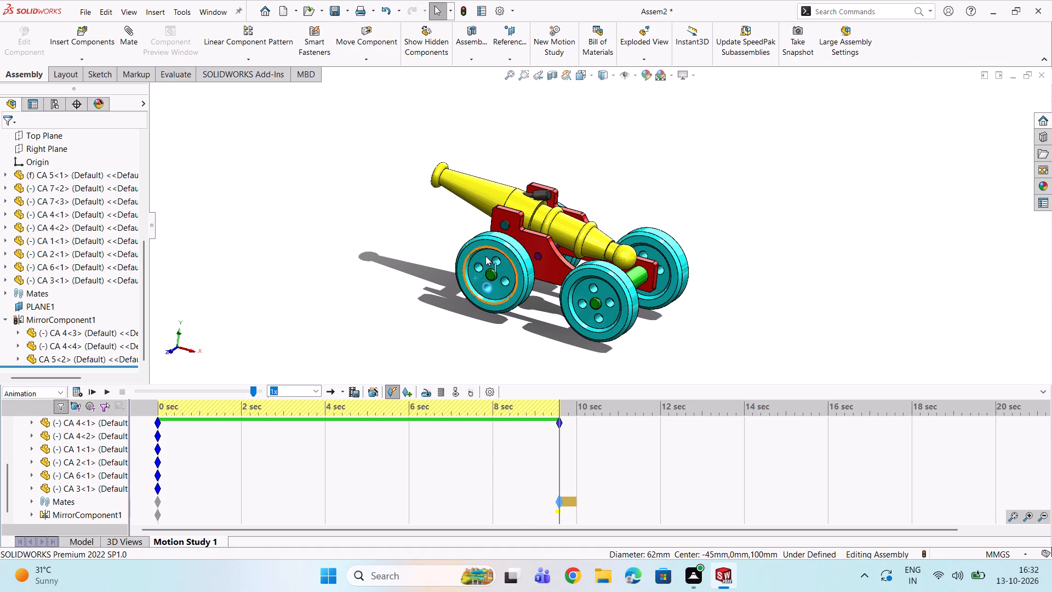
drag(485, 256, 482, 261)
click(455, 298)
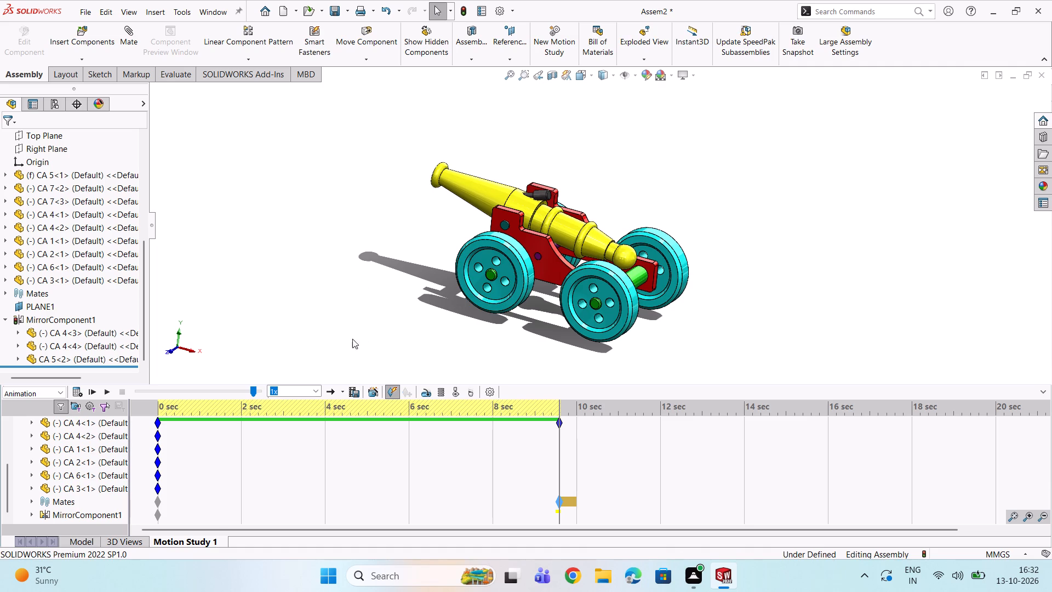
Play the motion study from the start to check the cannon's animation.
click(92, 390)
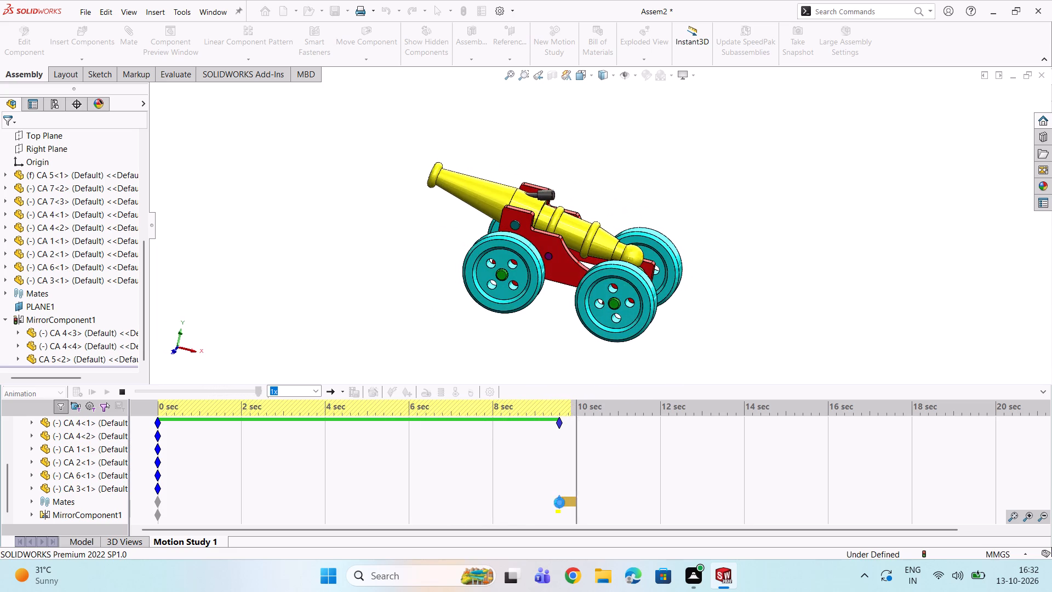
Return the Mates key to 0 seconds and replay the motion study from the start.
drag(559, 503, 152, 499)
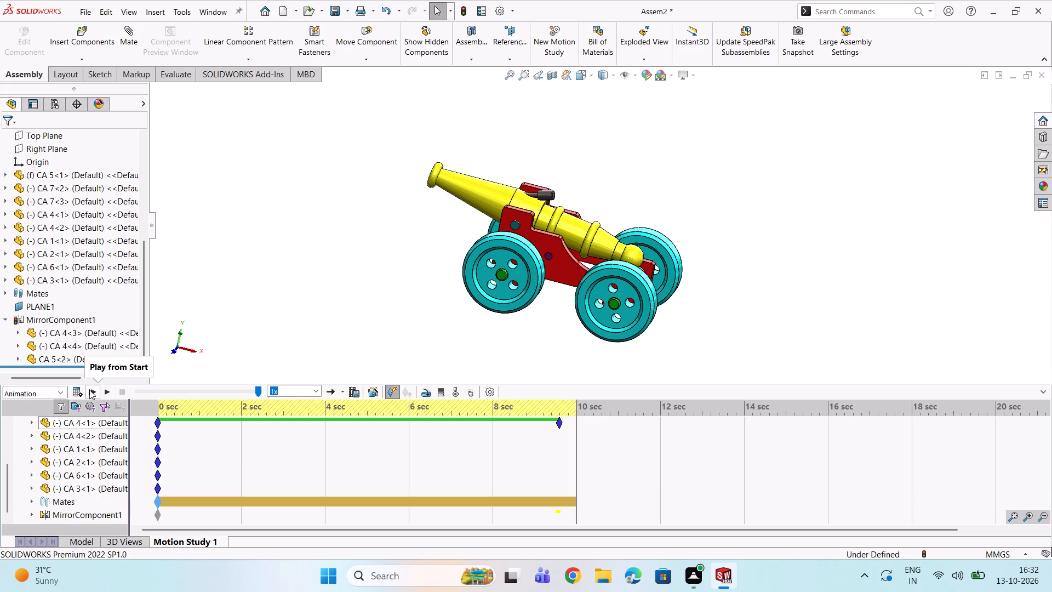
click(89, 390)
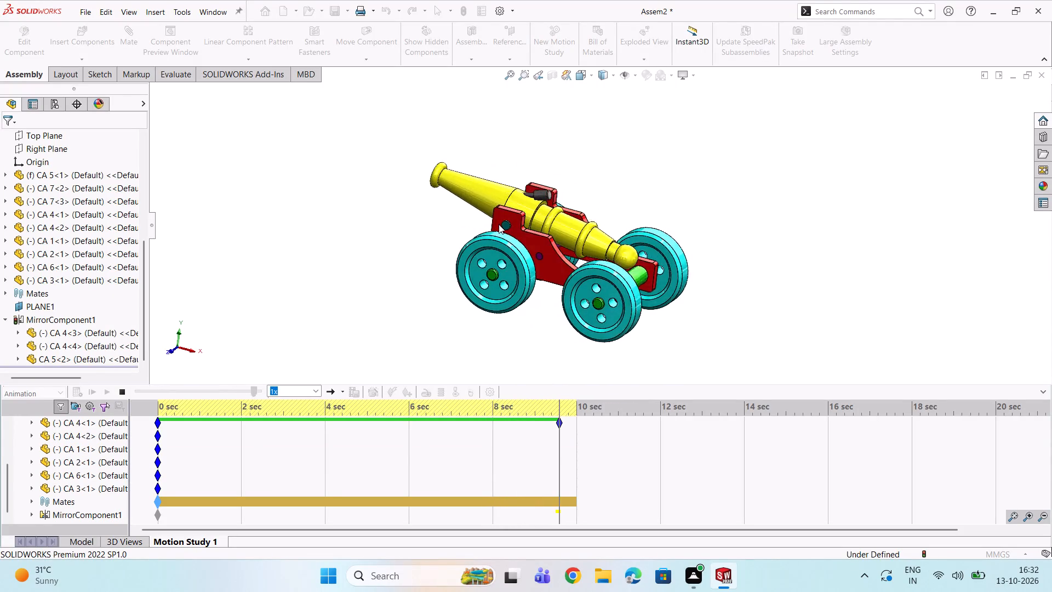
Turn the near front CA 4 wheel about its axle at the 10-second mark.
middle_drag(583, 294, 581, 289)
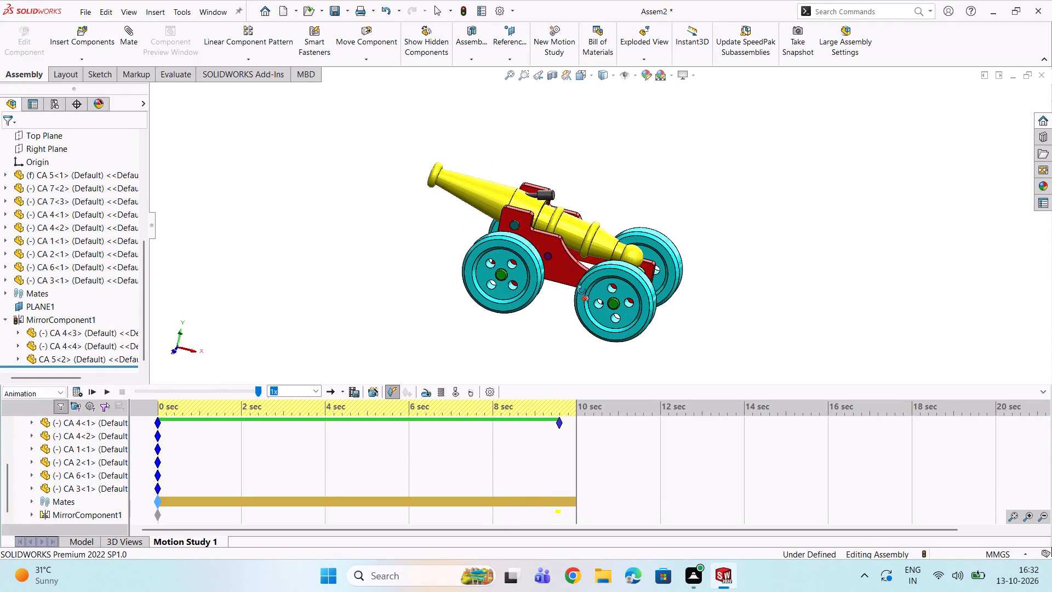
middle_drag(581, 289, 593, 264)
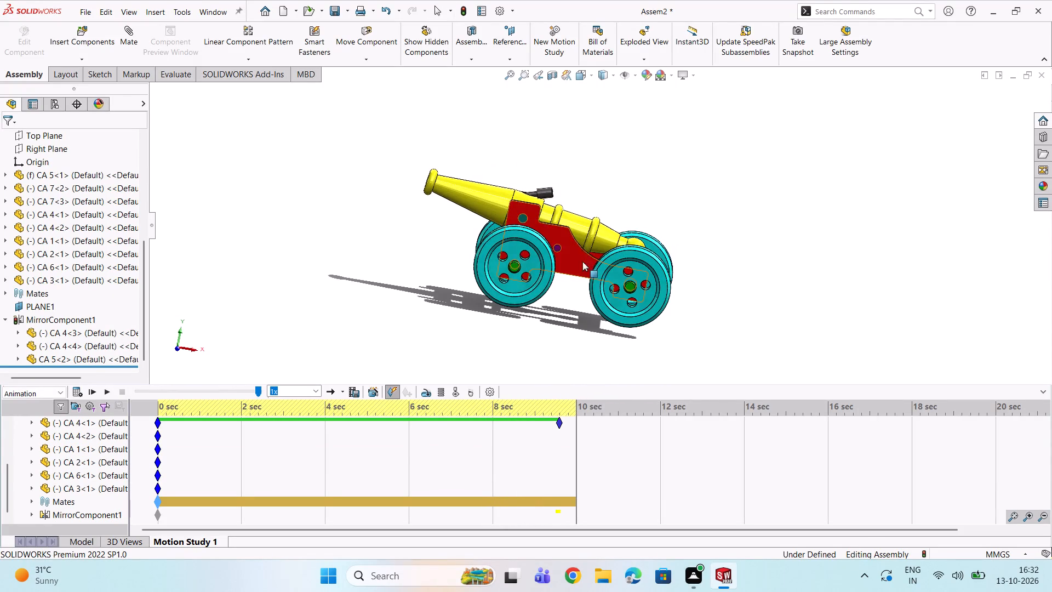
scroll(513, 274, down, 4)
drag(516, 280, 516, 281)
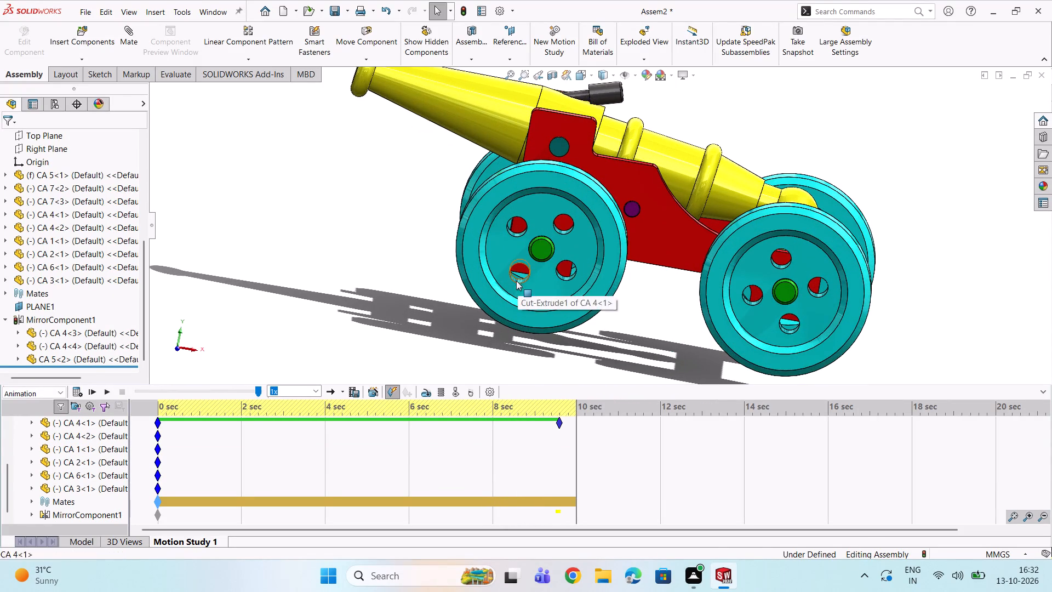
drag(516, 281, 582, 280)
click(582, 279)
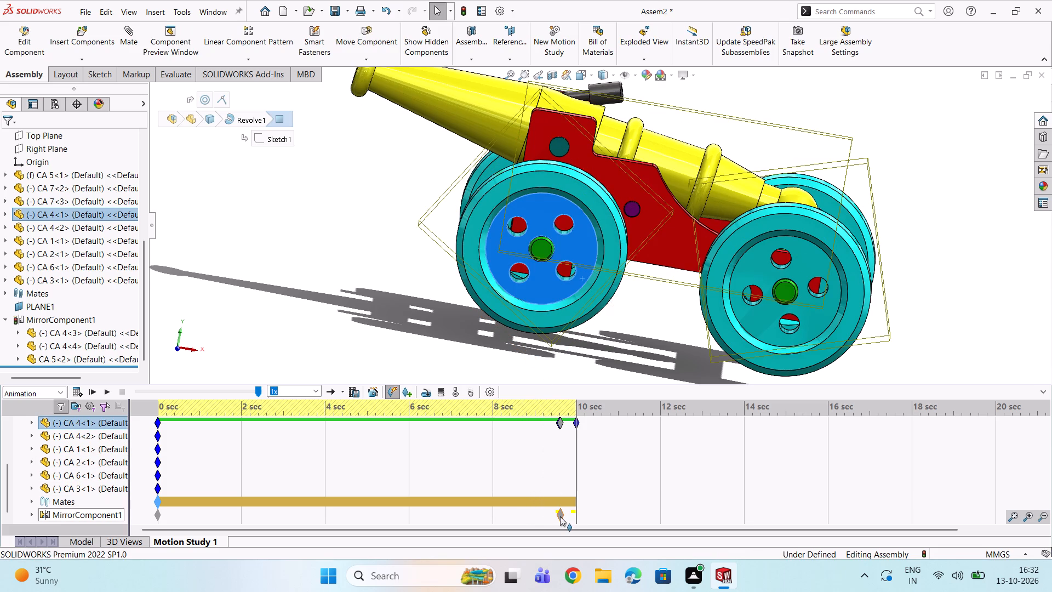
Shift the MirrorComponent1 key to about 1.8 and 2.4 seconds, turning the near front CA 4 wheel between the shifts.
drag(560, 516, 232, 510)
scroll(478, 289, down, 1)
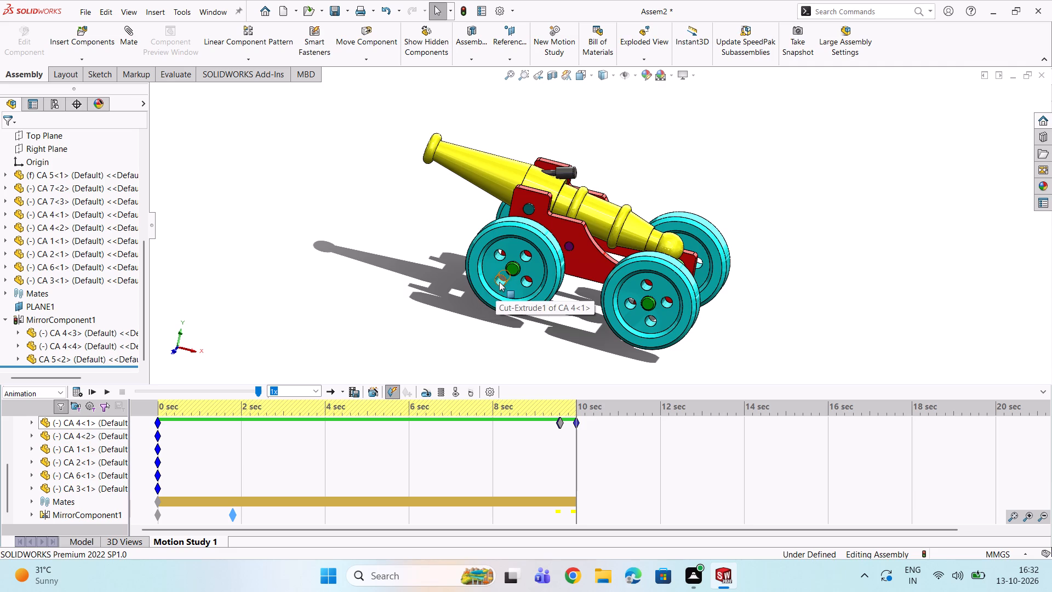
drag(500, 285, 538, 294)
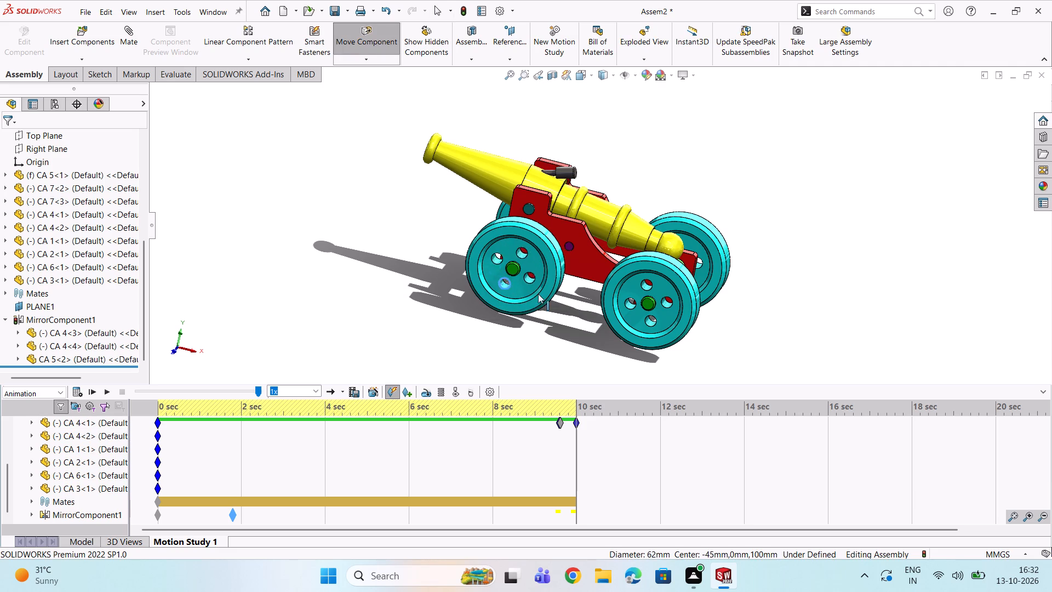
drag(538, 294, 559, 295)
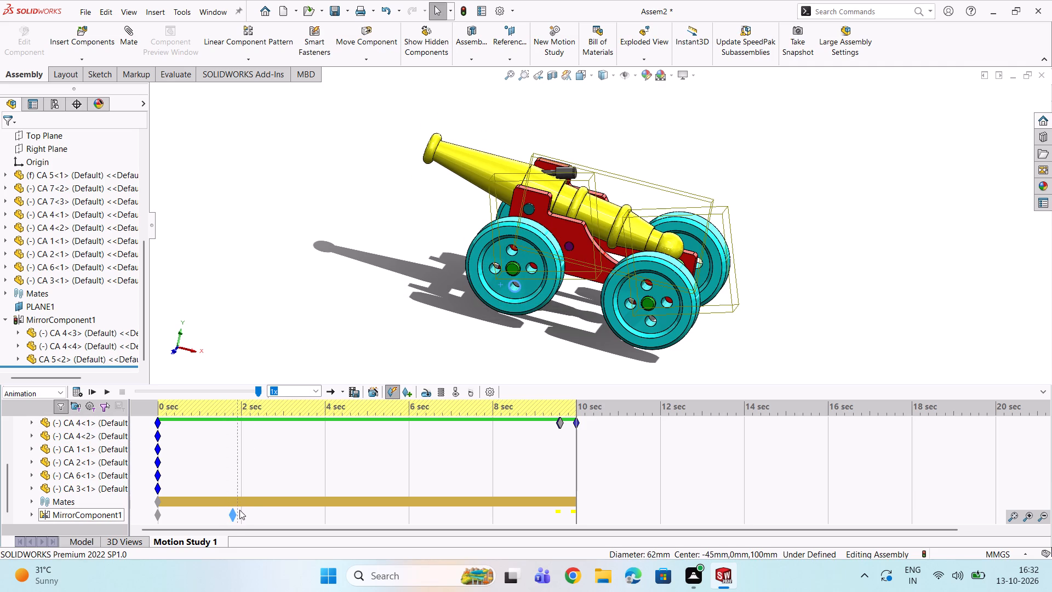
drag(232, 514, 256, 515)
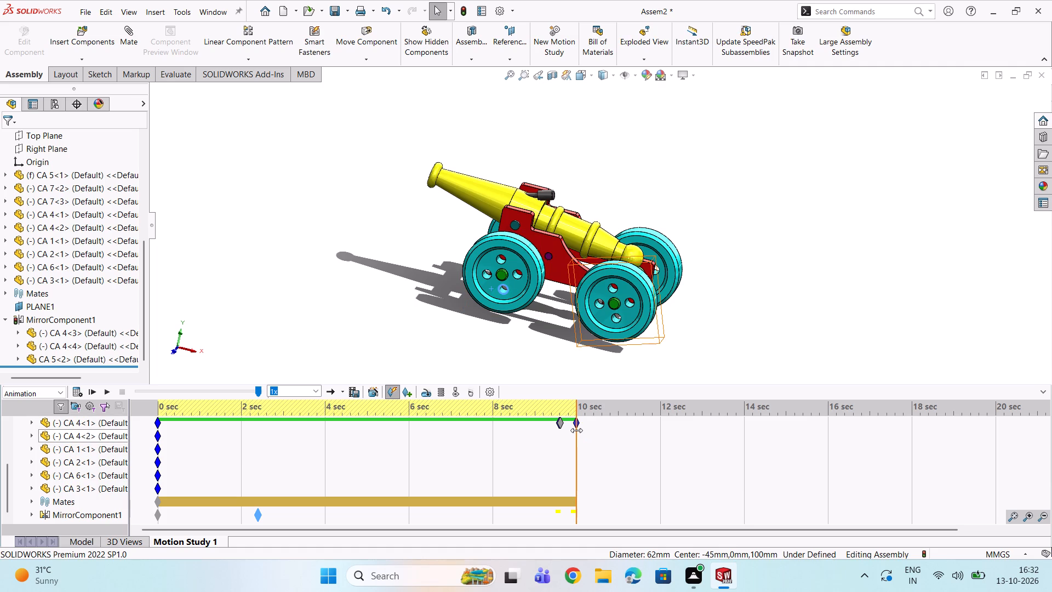
Set the timeline's current time to about 0.7 seconds and move the MirrorComponent1 key to about 0.3 seconds.
drag(578, 440, 226, 450)
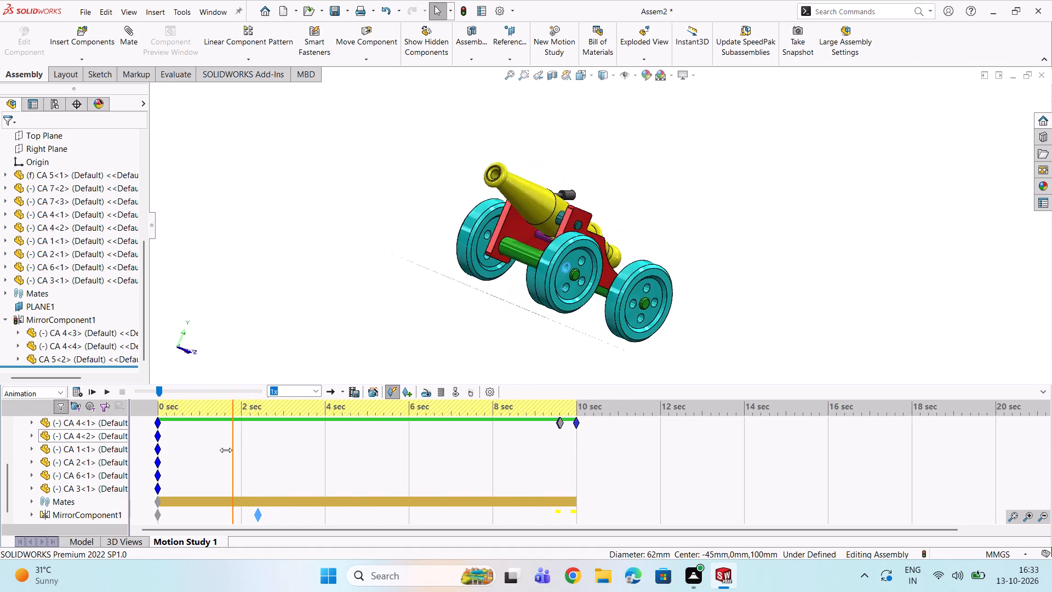
drag(226, 450, 189, 448)
click(189, 448)
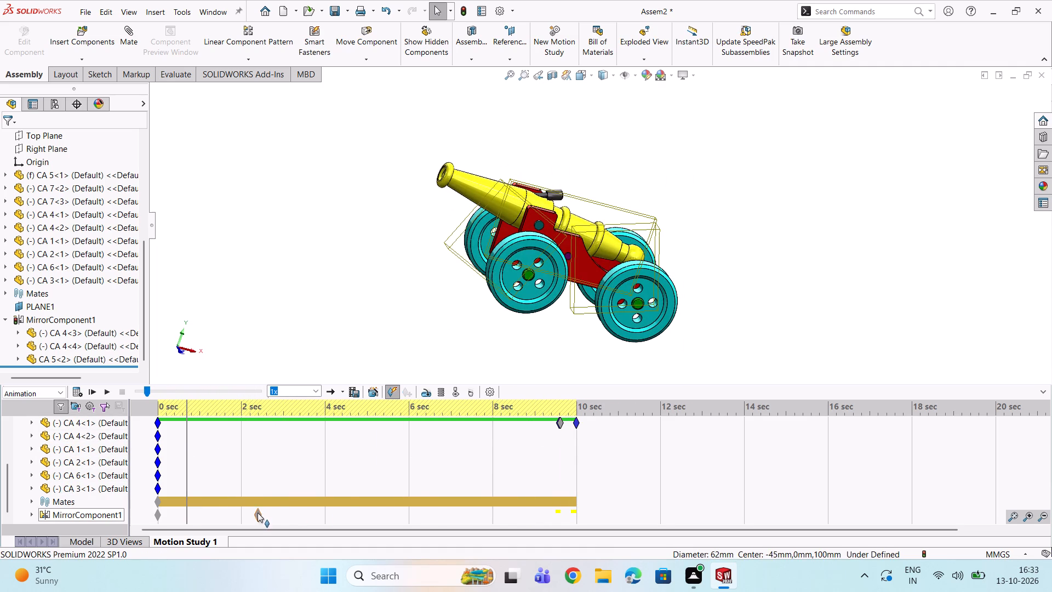
drag(258, 516, 175, 512)
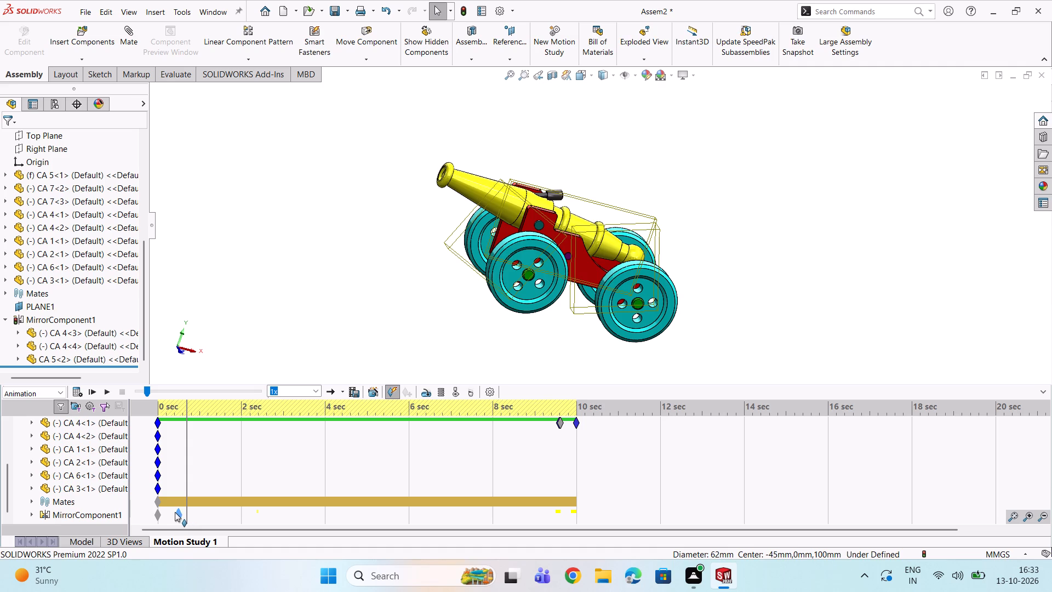
drag(175, 512, 171, 513)
drag(171, 513, 171, 513)
Turn the near front CA 4 wheel about its axle at the 0.7-second mark.
scroll(486, 280, down, 3)
middle_drag(523, 275, 506, 277)
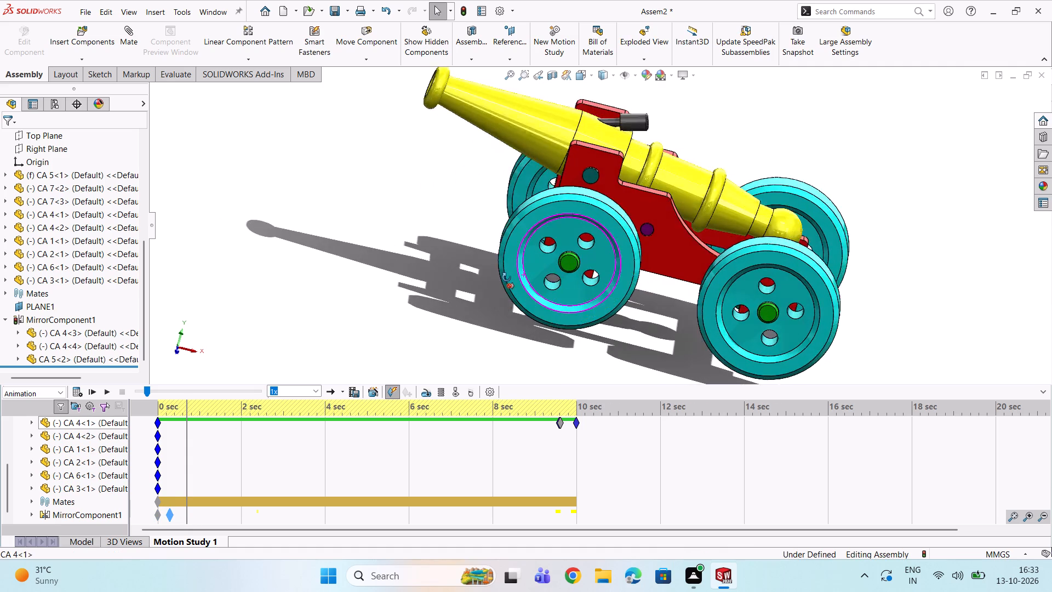
middle_drag(506, 277, 508, 271)
scroll(506, 272, up, 2)
scroll(540, 263, down, 4)
scroll(582, 261, up, 2)
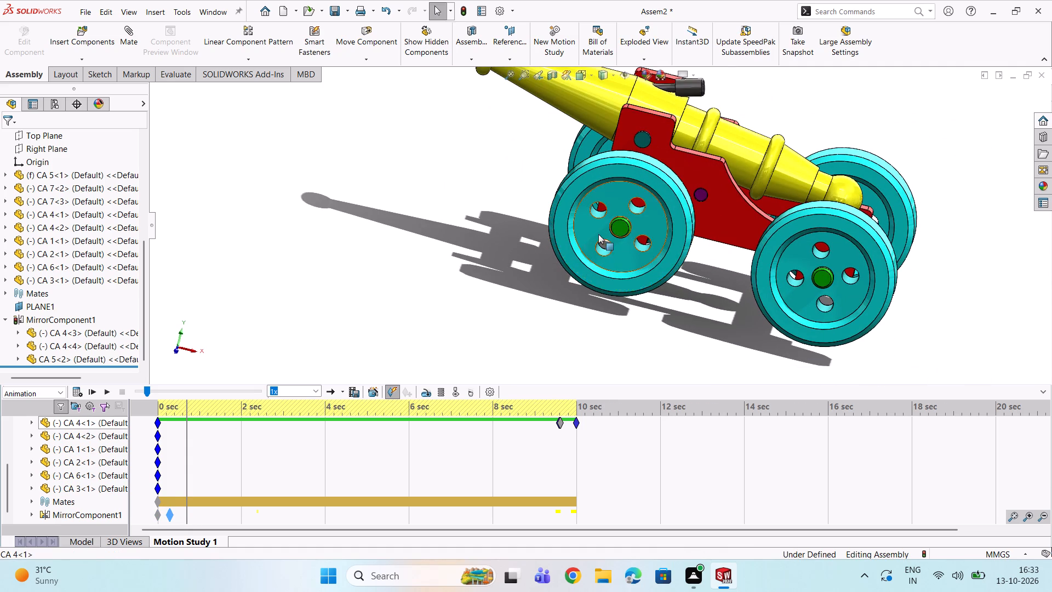
scroll(710, 140, up, 3)
scroll(733, 142, down, 2)
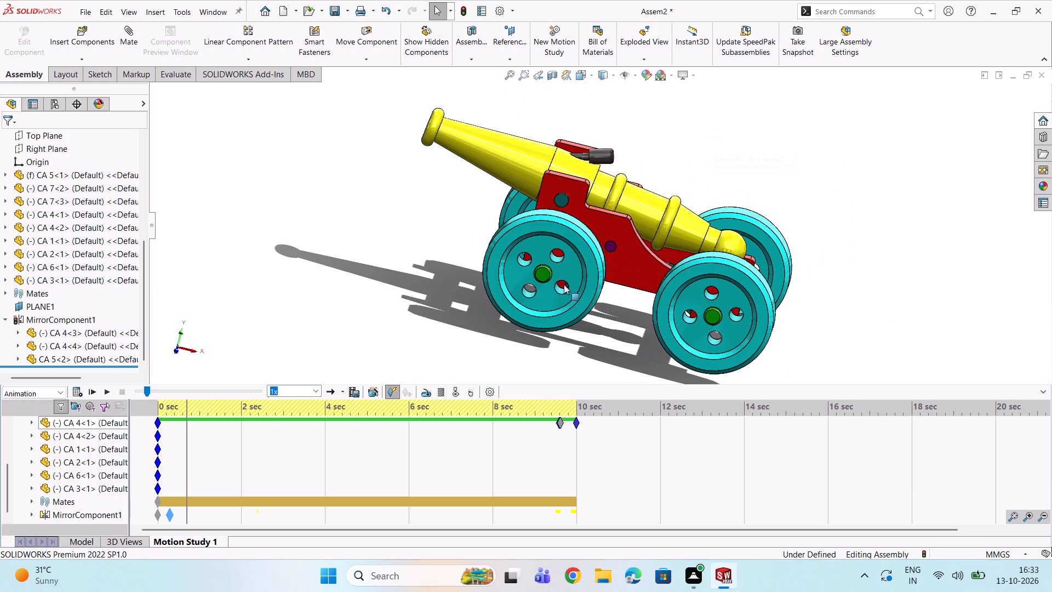
scroll(564, 278, up, 2)
scroll(567, 278, down, 3)
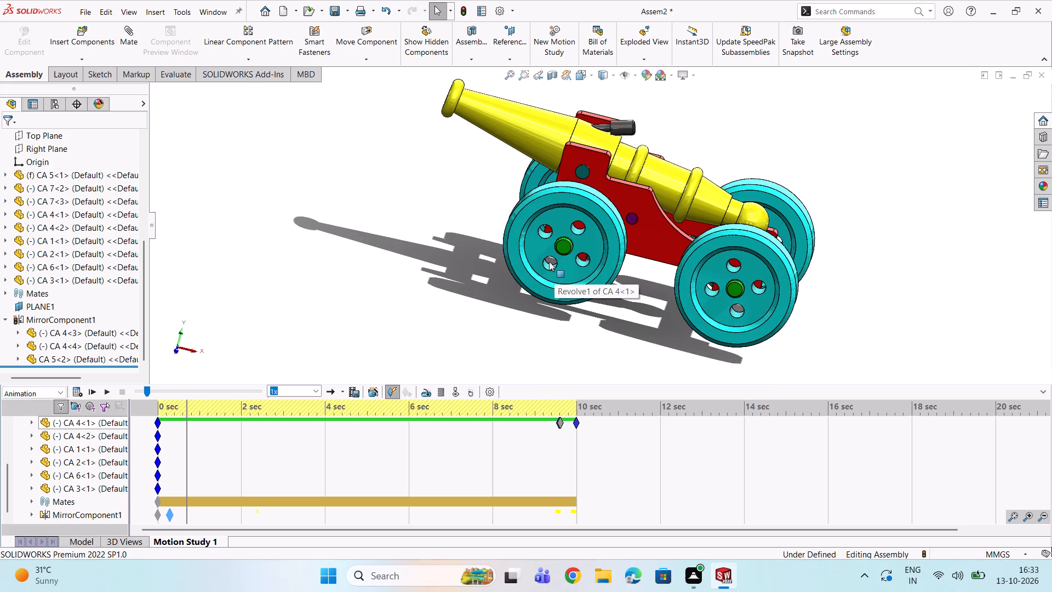
drag(549, 261, 638, 233)
drag(638, 227, 530, 278)
click(166, 513)
double_click(169, 513)
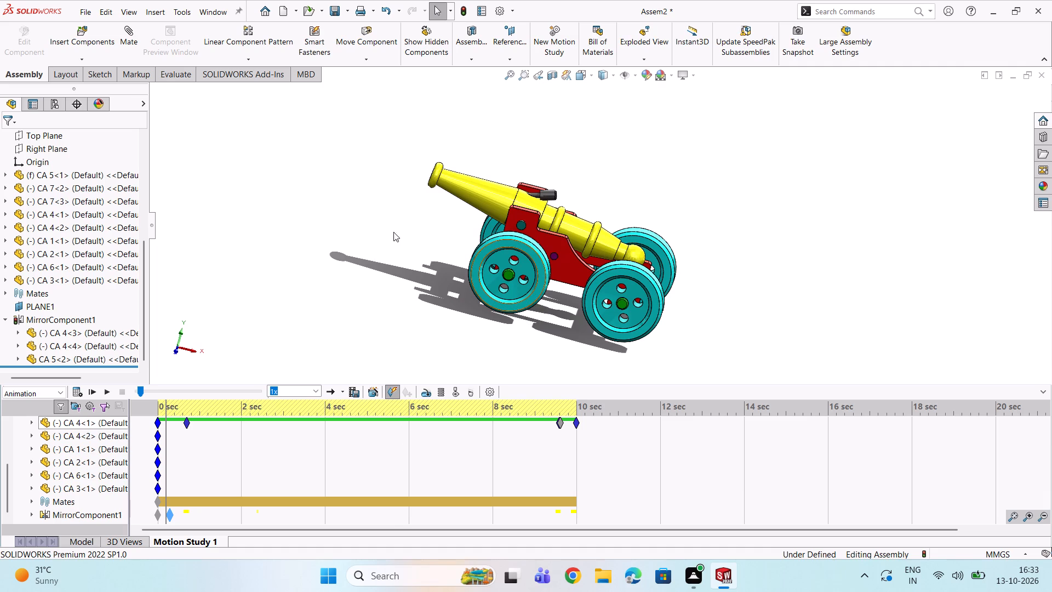
Set the timeline's current time to 10 seconds and move the MirrorComponent1 key to the same time.
scroll(425, 270, down, 2)
scroll(279, 389, up, 3)
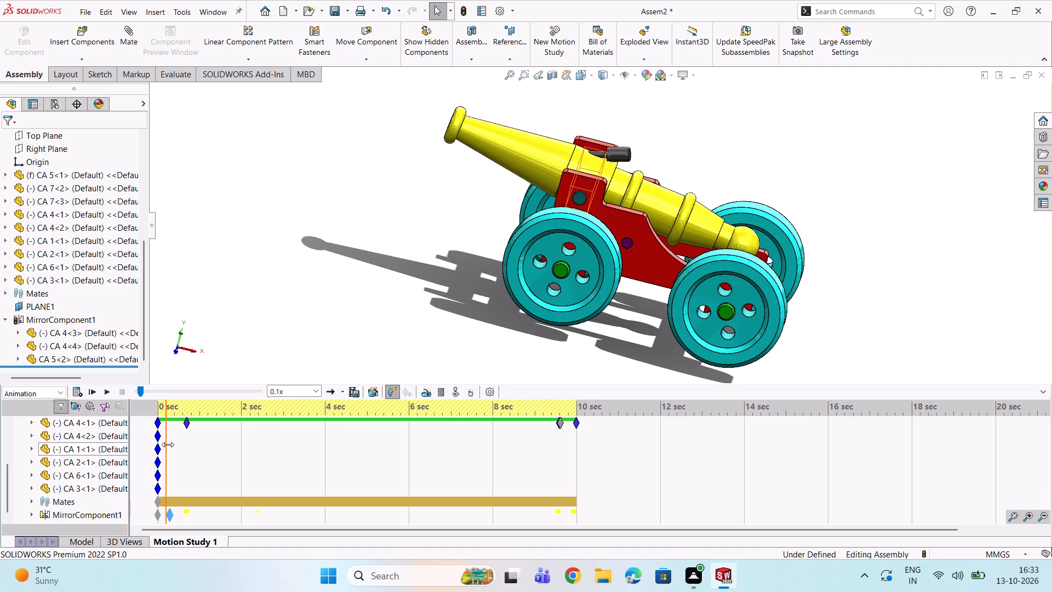
drag(168, 445, 295, 462)
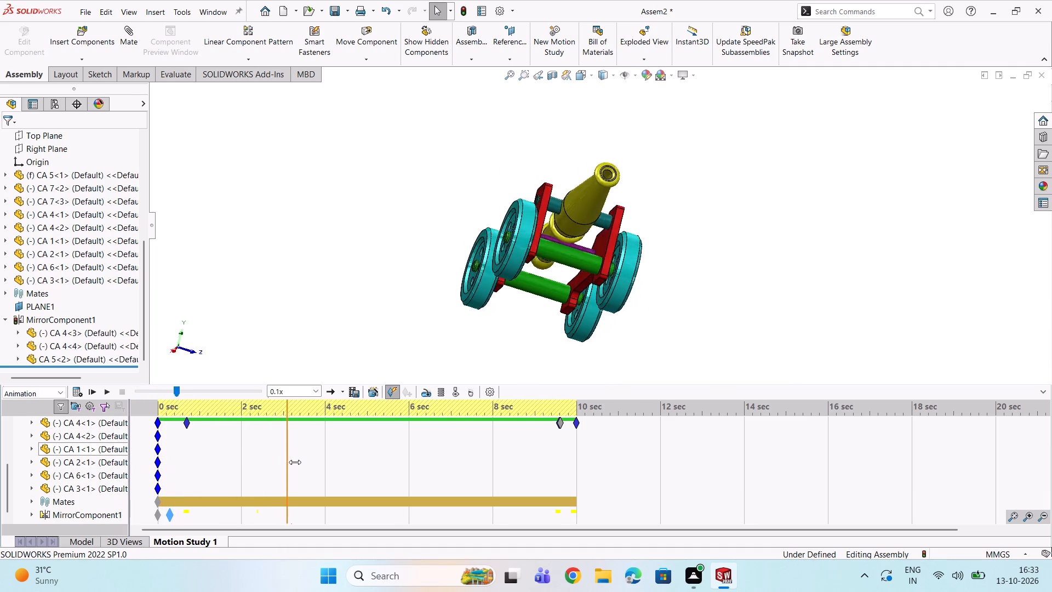
drag(295, 462, 583, 468)
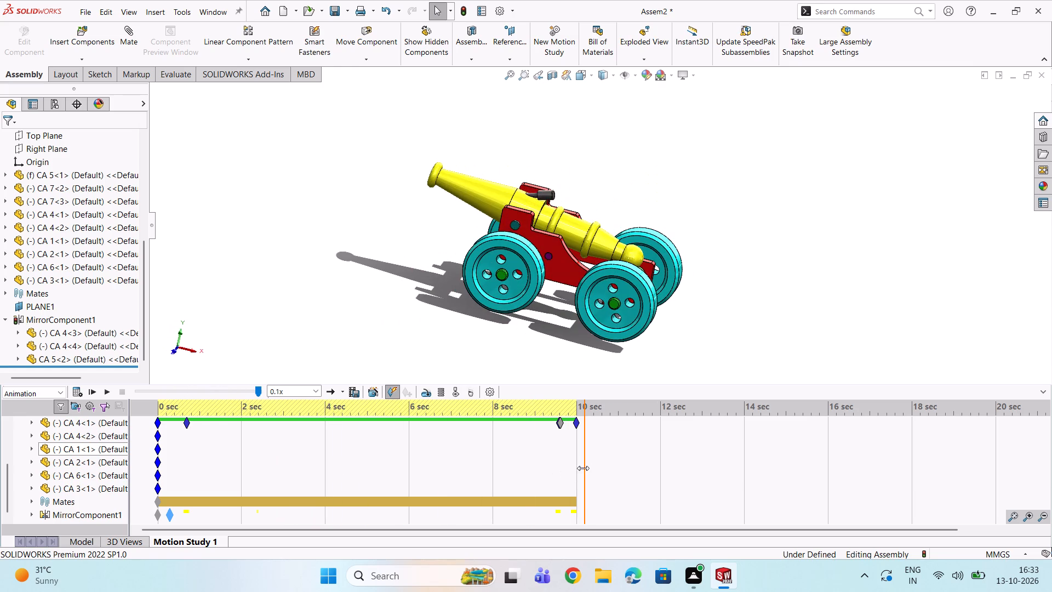
drag(583, 468, 575, 470)
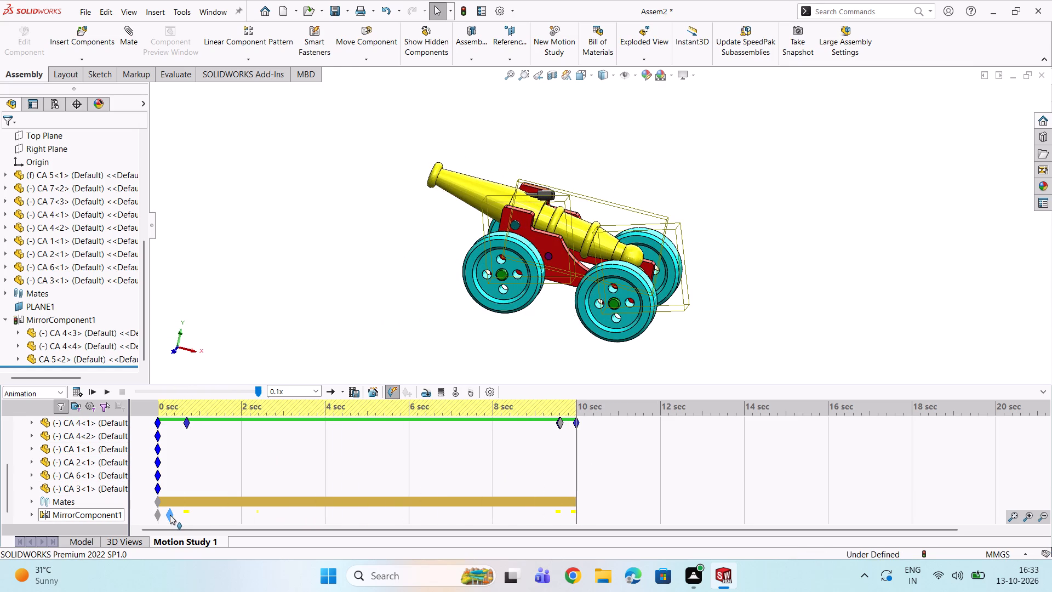
drag(170, 515, 580, 530)
drag(580, 530, 574, 528)
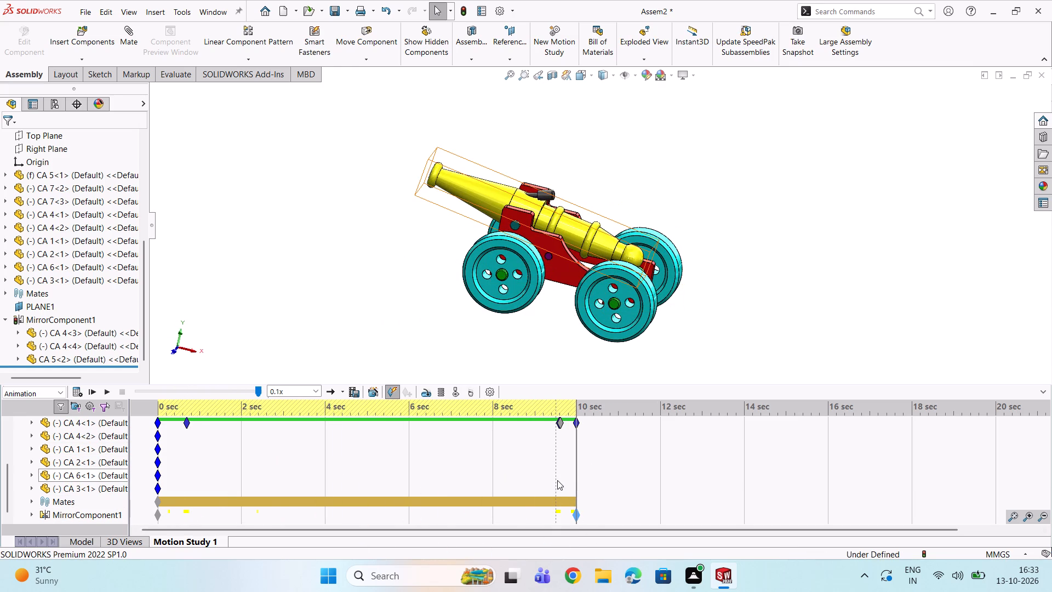
Turn the near front CA 4 wheel about its axle at the 10-second mark.
scroll(508, 311, down, 1)
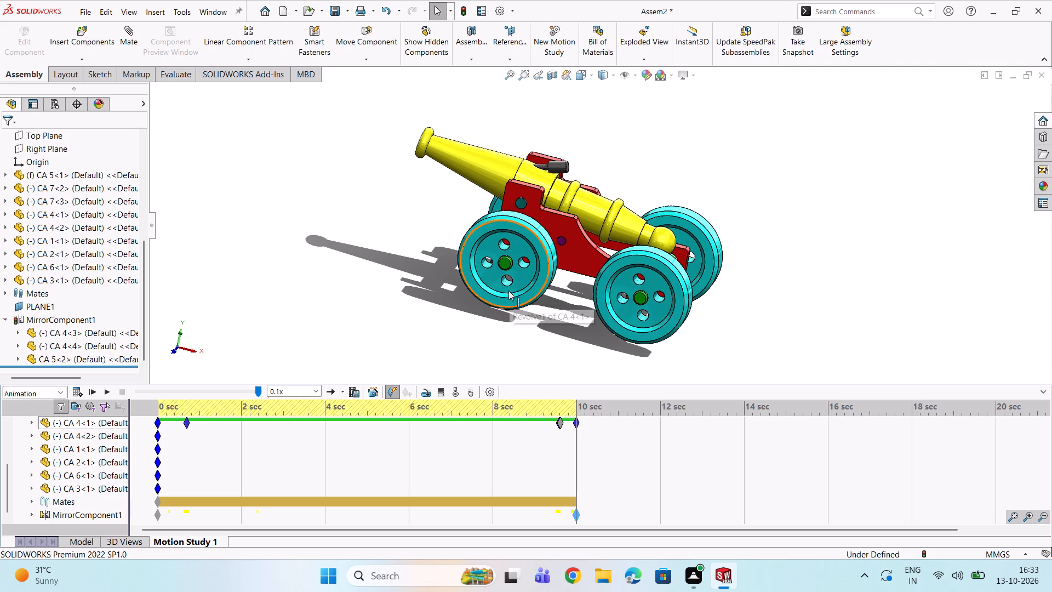
scroll(505, 286, down, 1)
drag(510, 277, 544, 263)
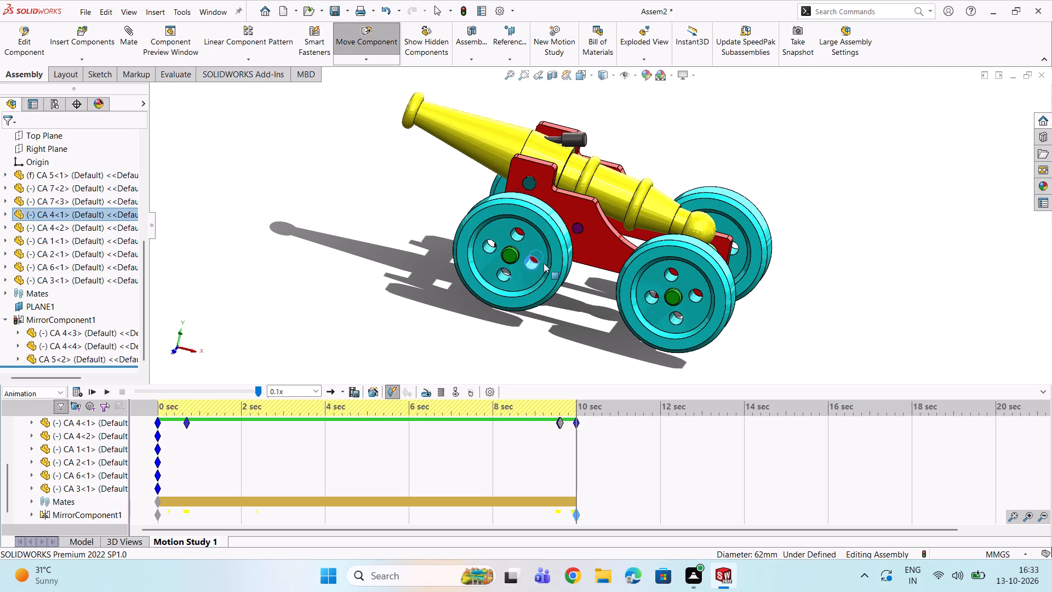
drag(544, 263, 516, 254)
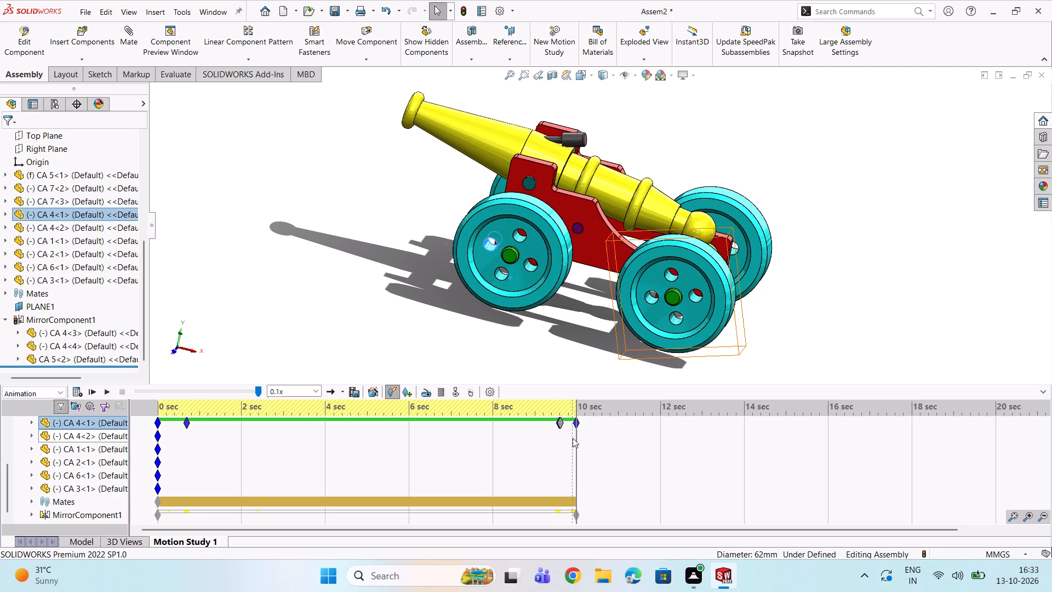
Set the current time to 12 seconds and turn the near front CA 4 wheel about its axle there.
drag(575, 443, 669, 452)
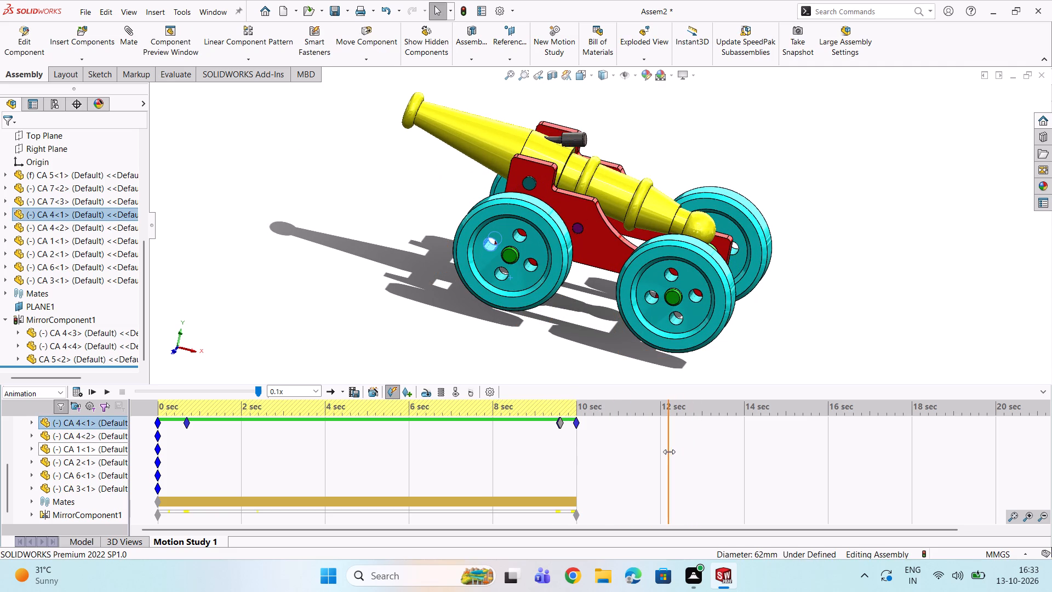
drag(669, 452, 661, 455)
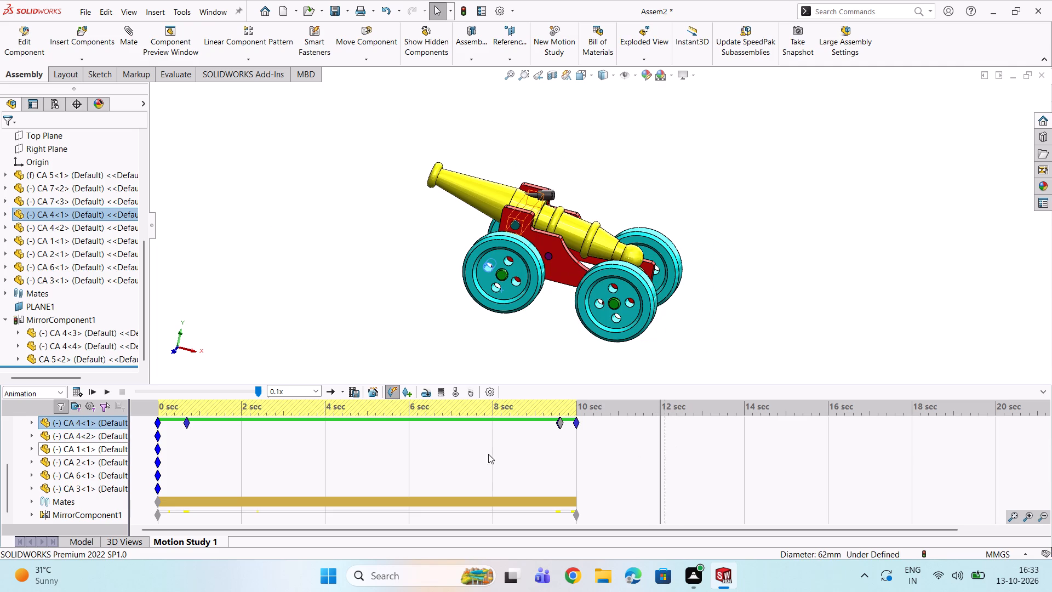
drag(493, 287, 527, 287)
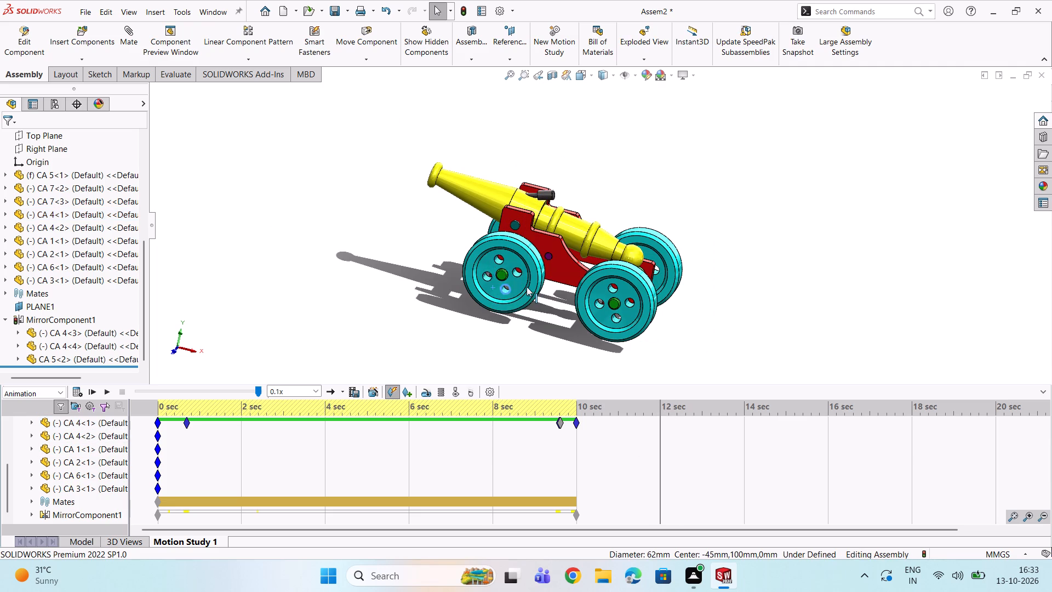
drag(527, 287, 528, 305)
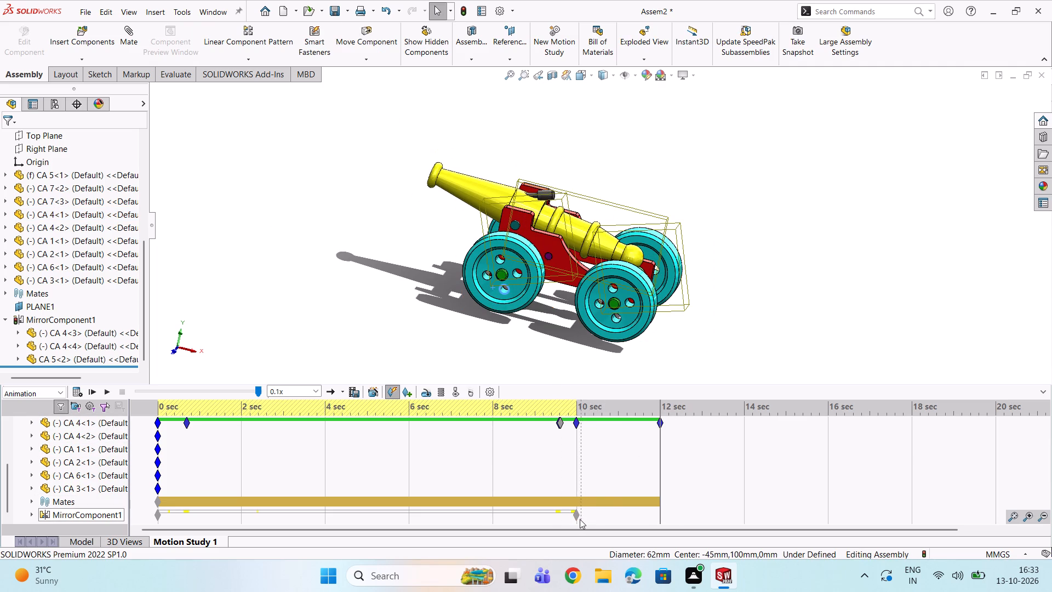
Move the MirrorComponent1 end key to 14 seconds to extend the motion study.
drag(575, 516, 666, 505)
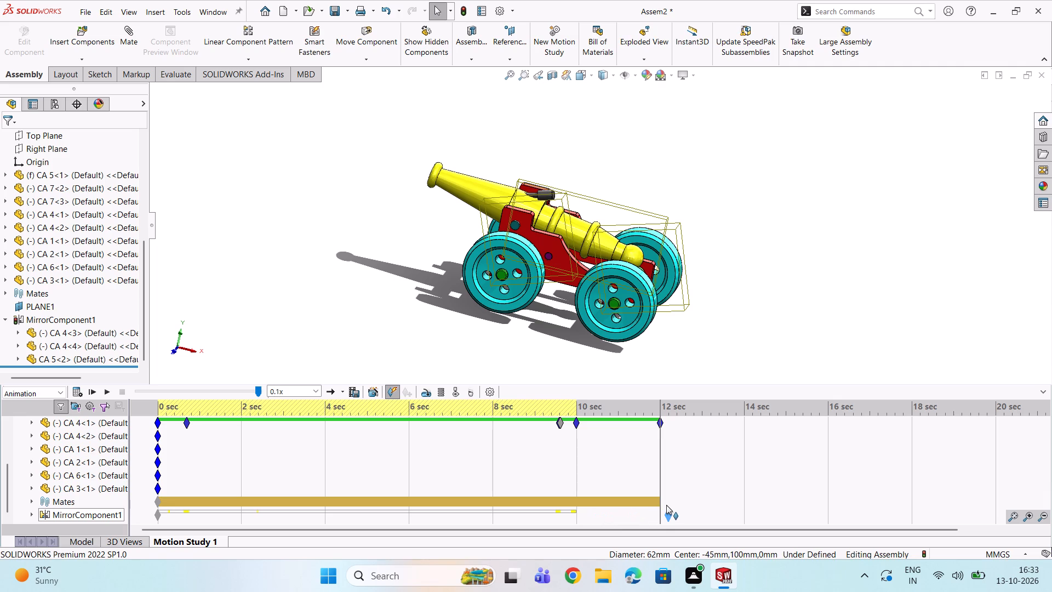
drag(666, 505, 745, 505)
drag(745, 505, 742, 505)
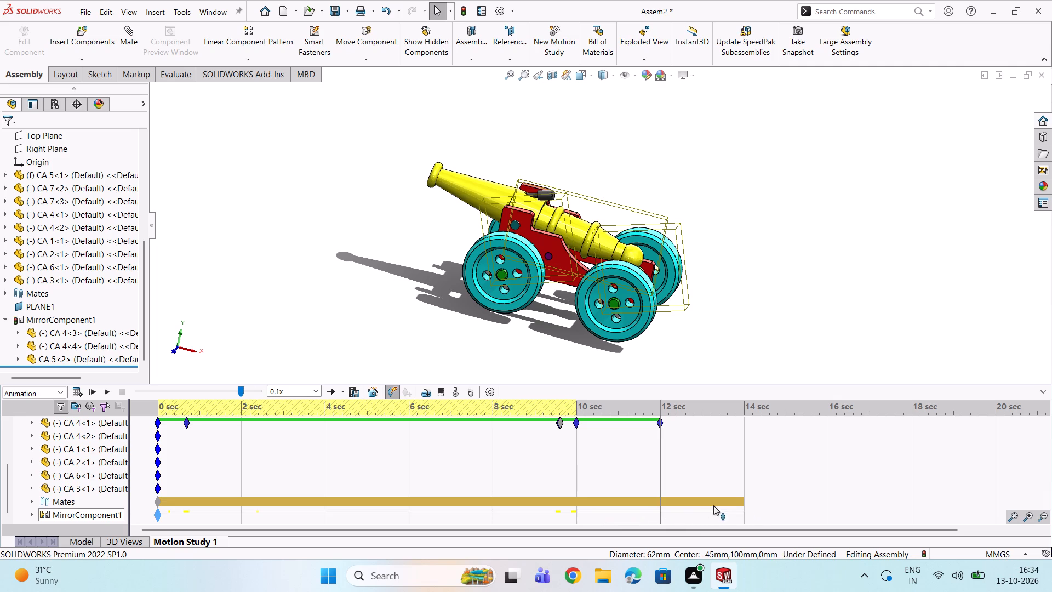
Set the current time to 14 seconds and turn the near front CA 4 wheel about its axle there.
drag(657, 483, 705, 486)
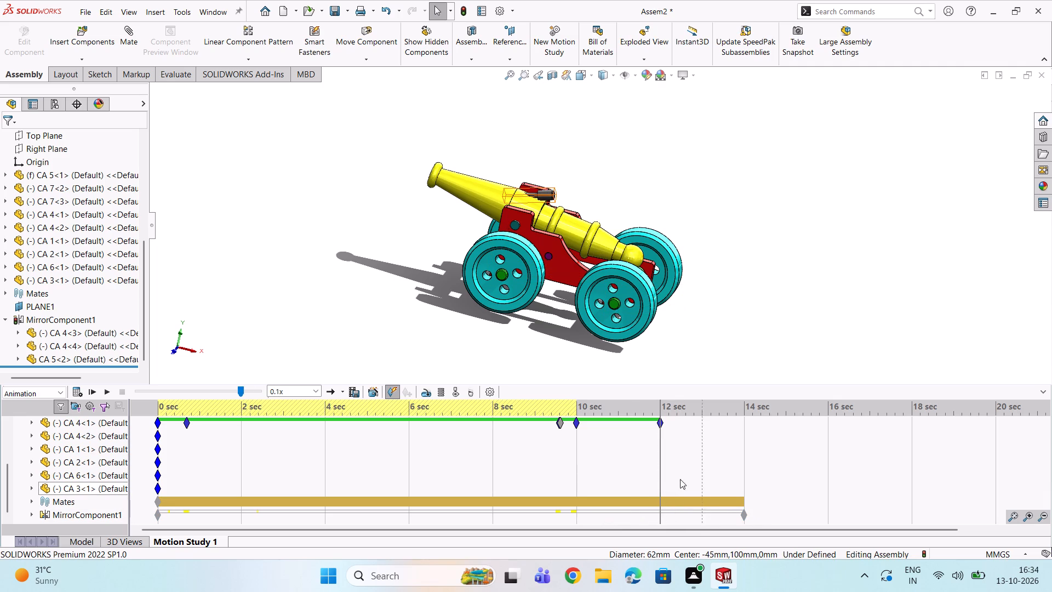
drag(661, 475, 723, 480)
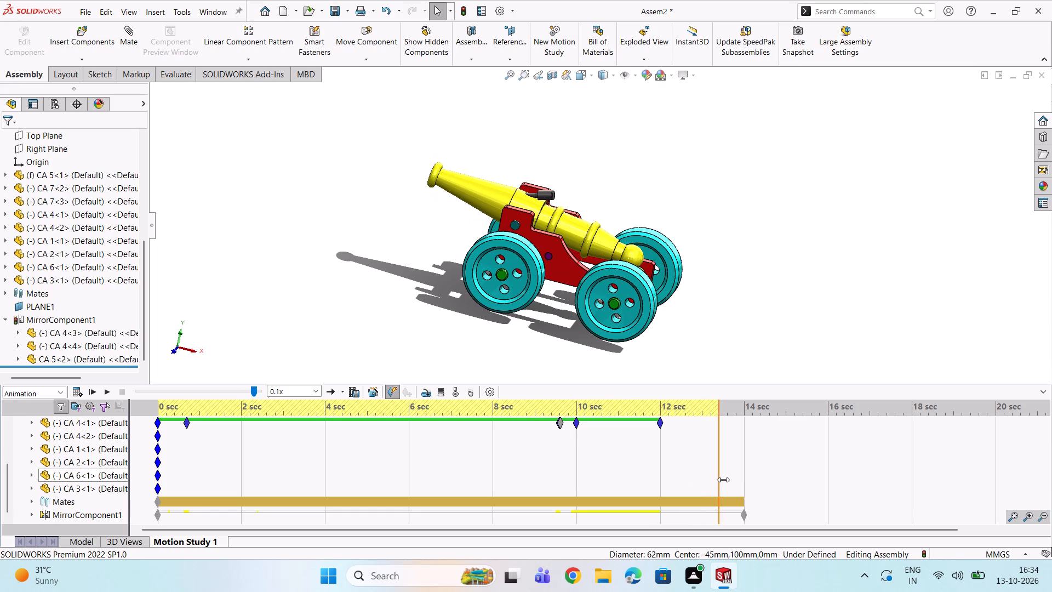
drag(723, 480, 742, 478)
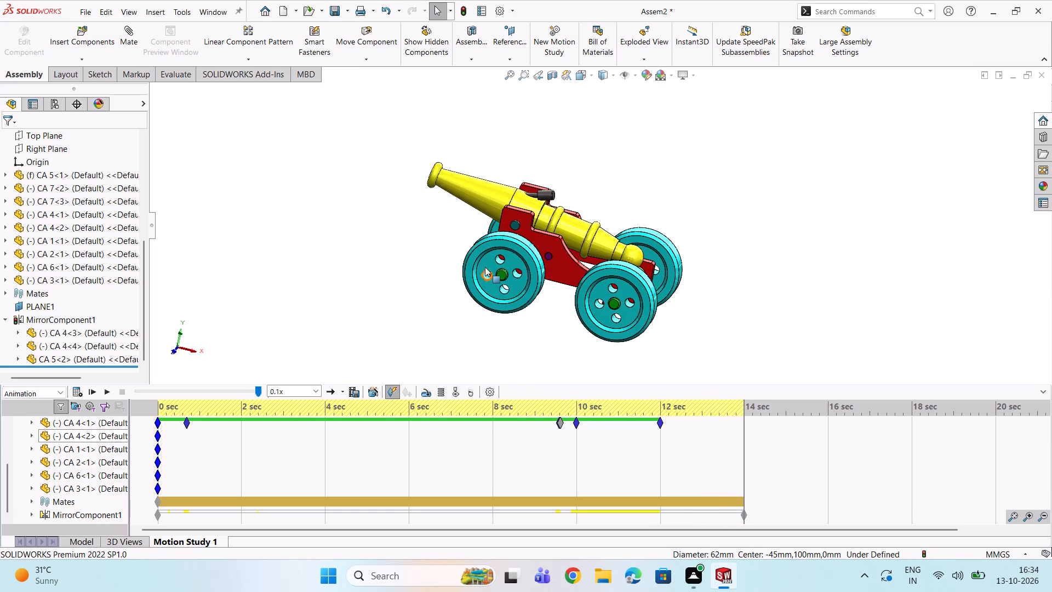
drag(487, 274, 519, 286)
drag(488, 280, 473, 330)
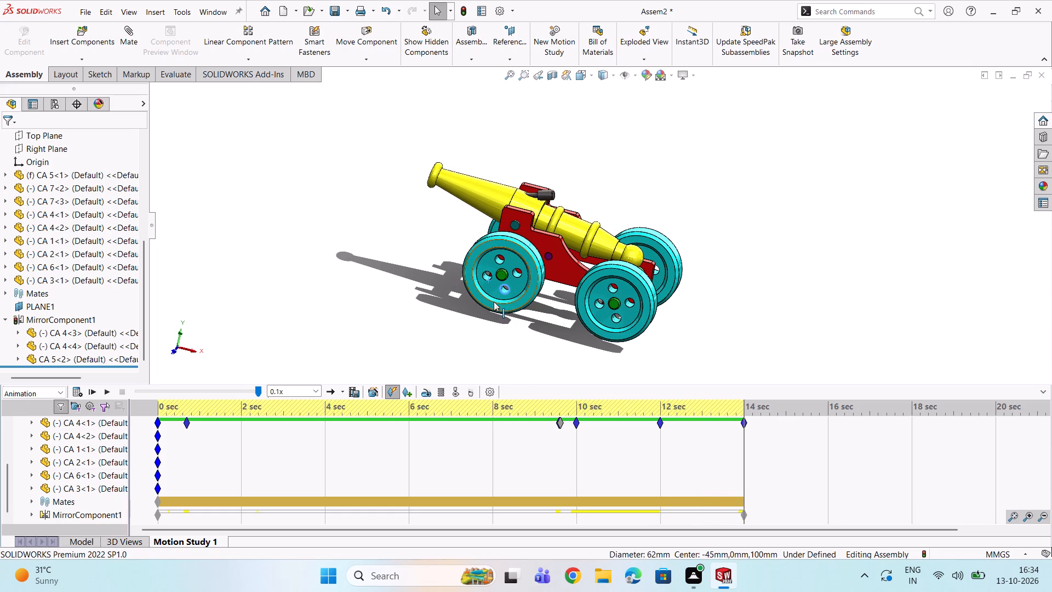
drag(504, 290, 527, 272)
drag(527, 270, 540, 275)
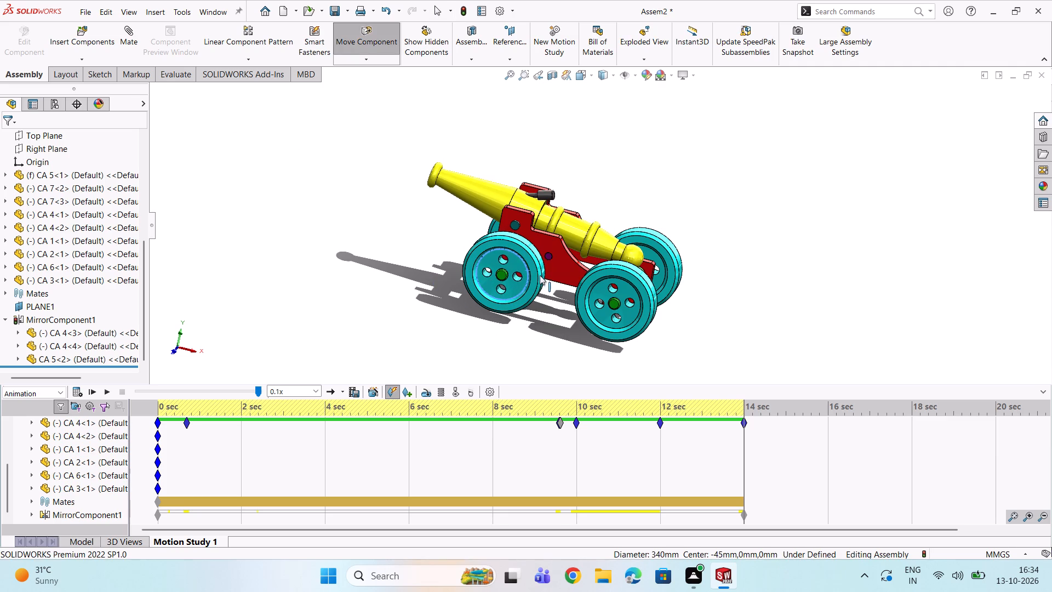
drag(540, 275, 556, 278)
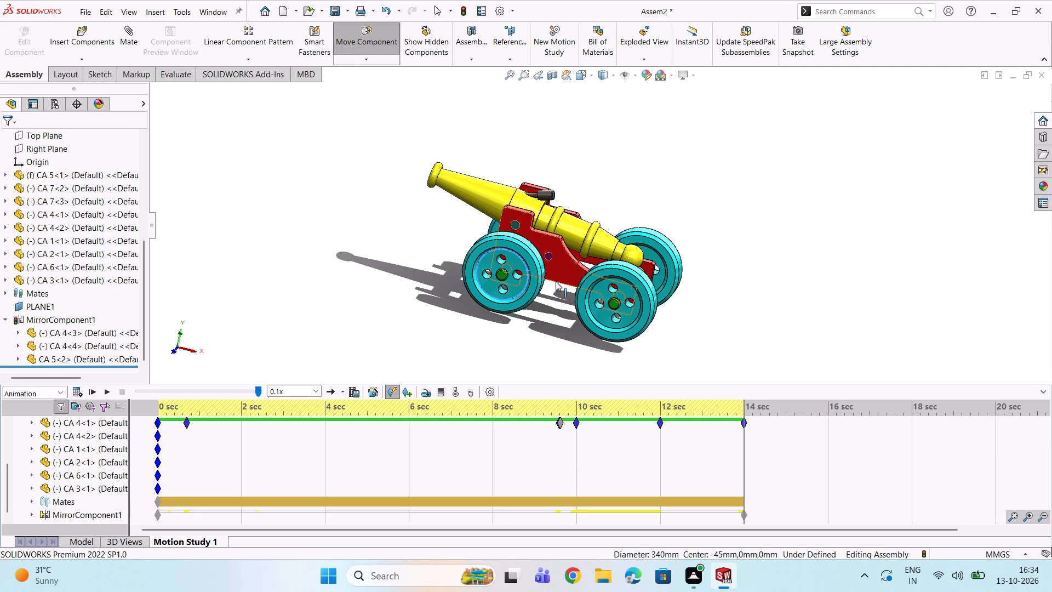
Play the motion study from the start and set its playback speed to 2x.
click(98, 395)
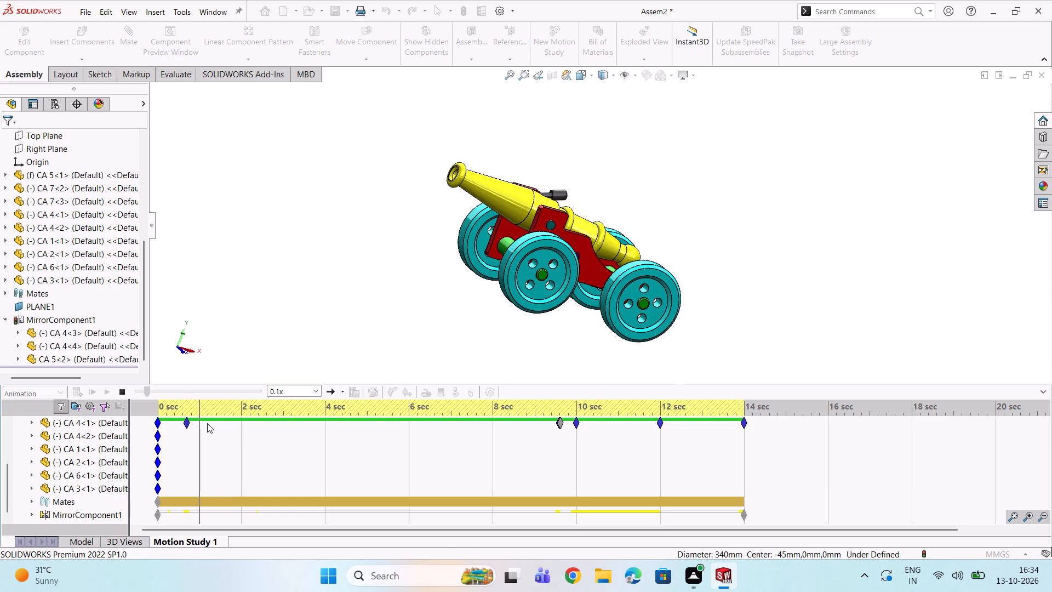
click(312, 390)
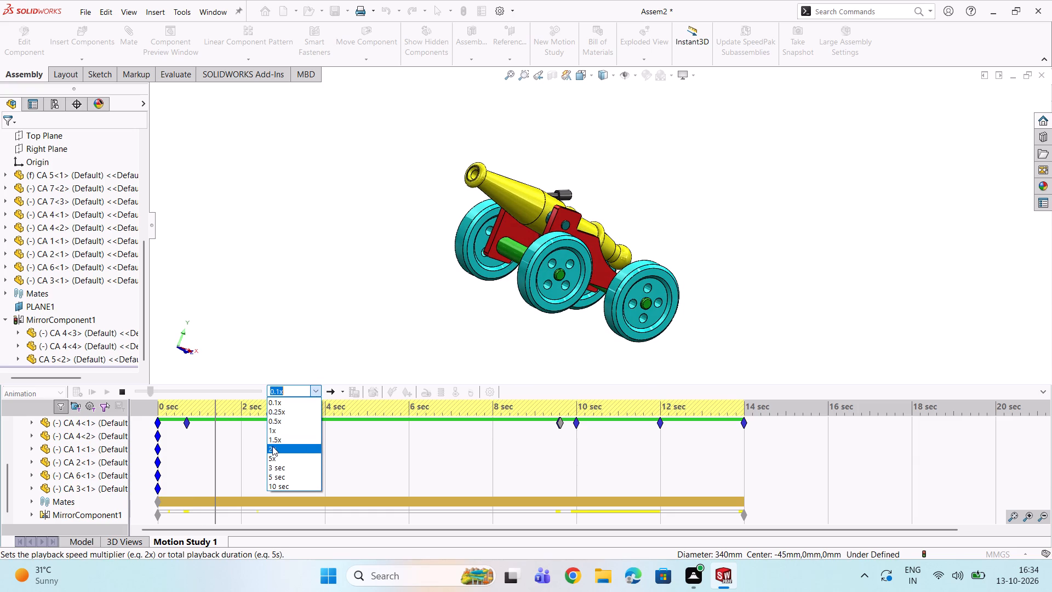
click(272, 448)
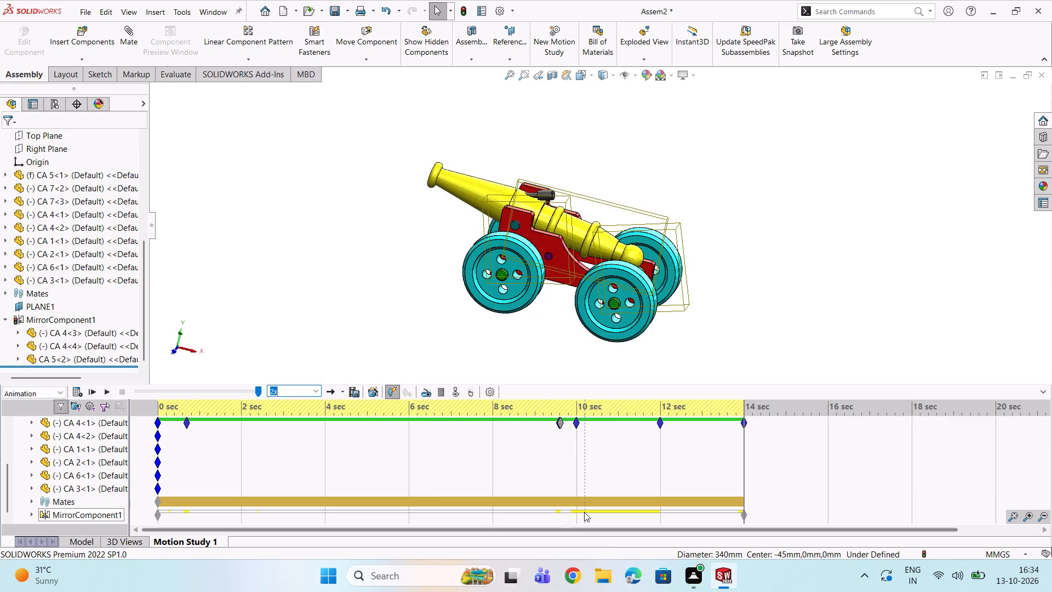
Return the current time of the motion study to 0 seconds.
click(598, 511)
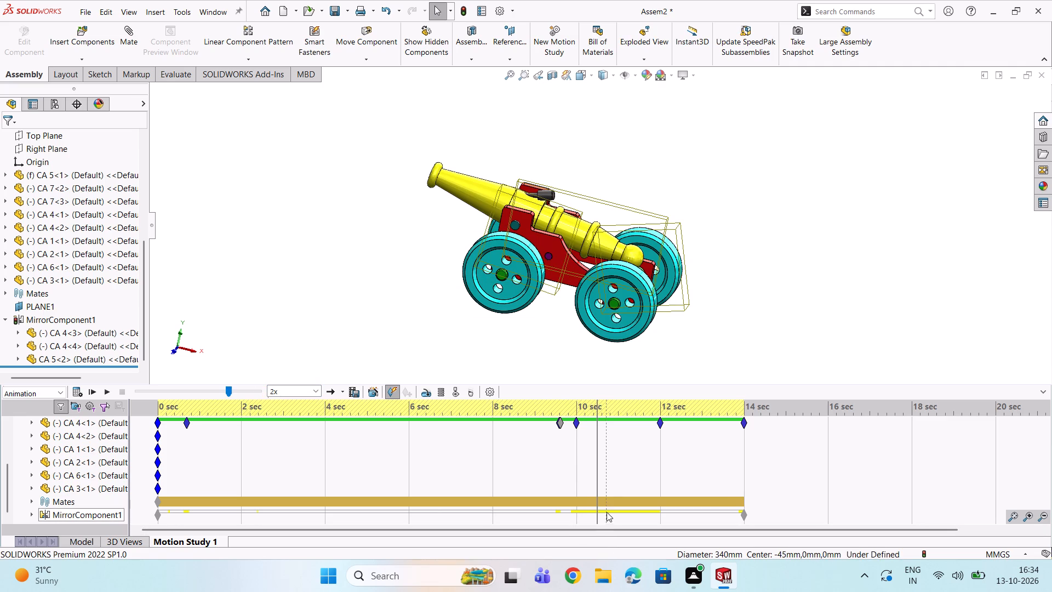
drag(604, 511, 501, 510)
drag(597, 485, 578, 485)
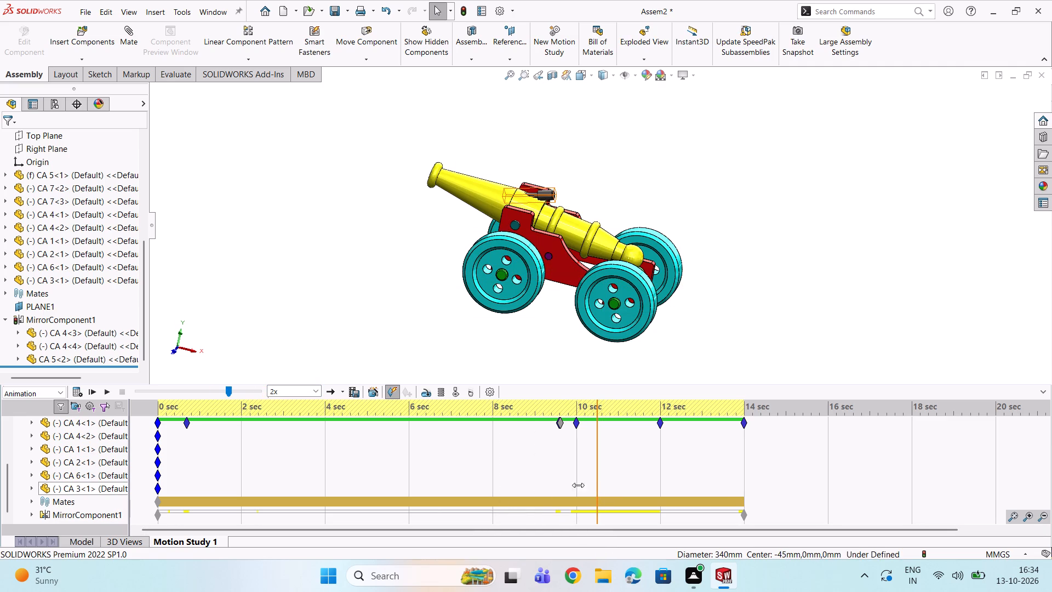
drag(578, 485, 186, 469)
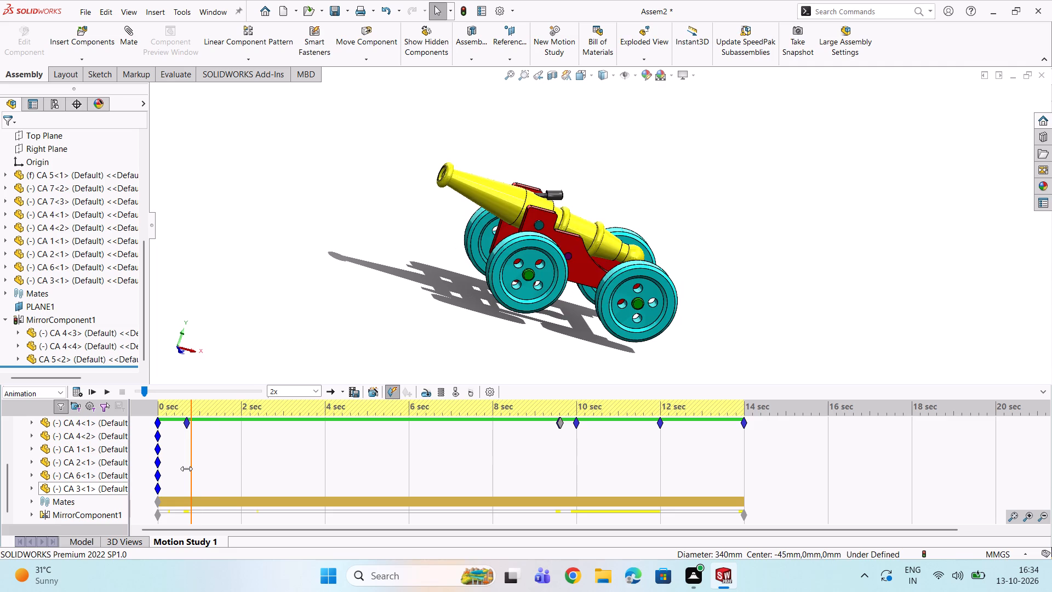
drag(186, 469, 153, 469)
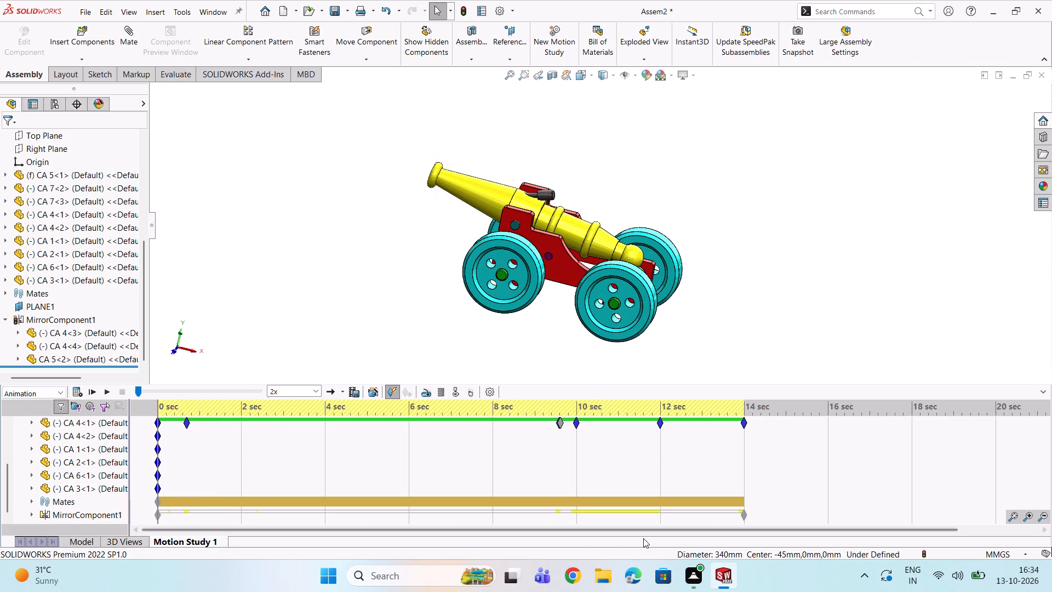
Move the MirrorComponent1 end key from 14 seconds back to 0 seconds.
drag(739, 513, 716, 515)
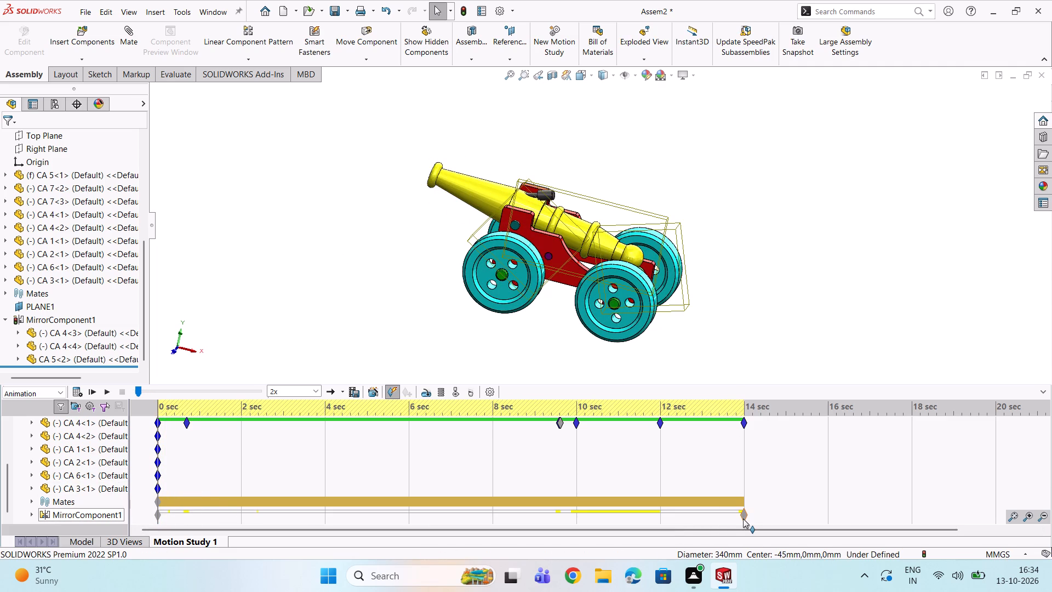
drag(743, 519, 155, 526)
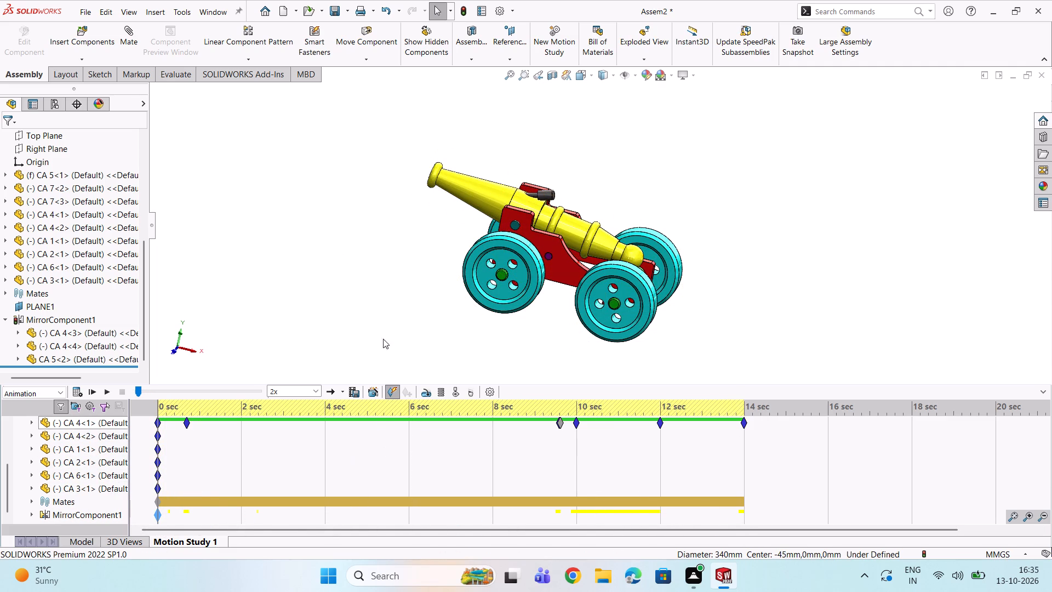
scroll(166, 476, down, 1)
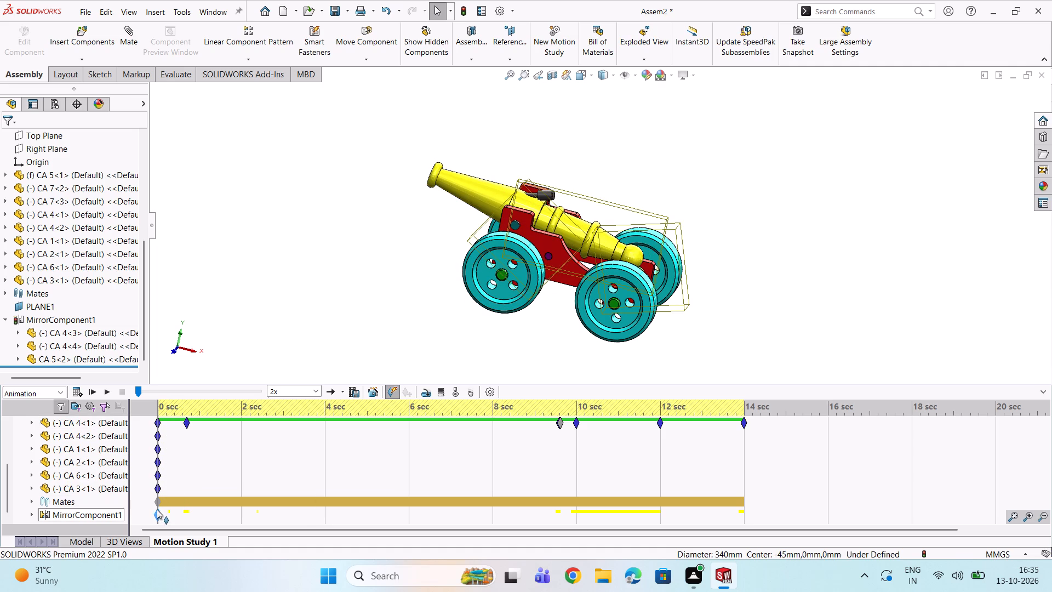
drag(157, 508, 157, 513)
scroll(161, 511, down, 7)
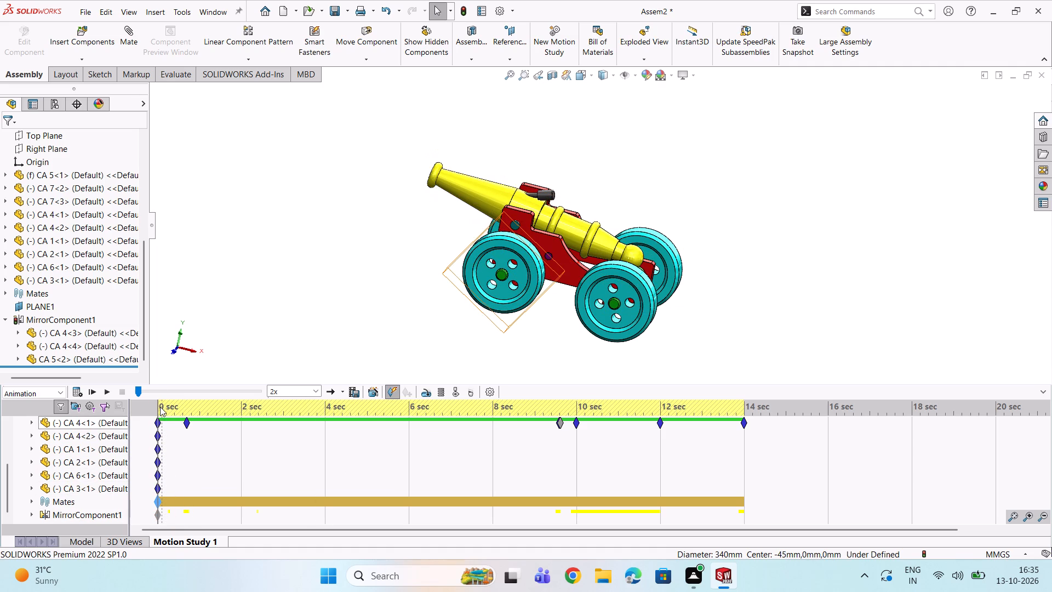
Set the current time to 2 seconds and turn the near front CA 4 wheel about its axle there.
drag(158, 407, 182, 417)
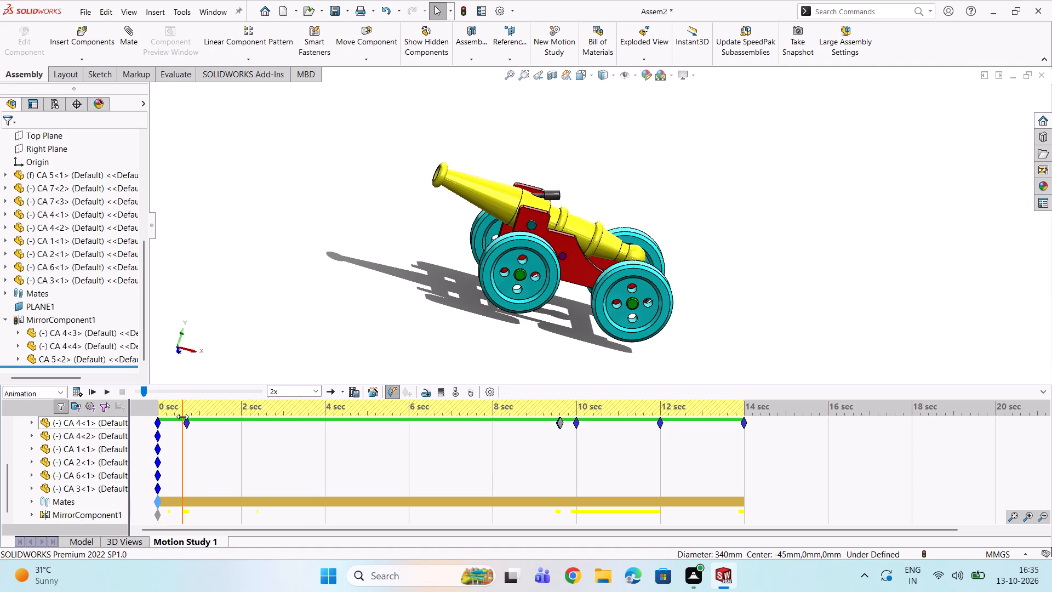
drag(182, 417, 236, 423)
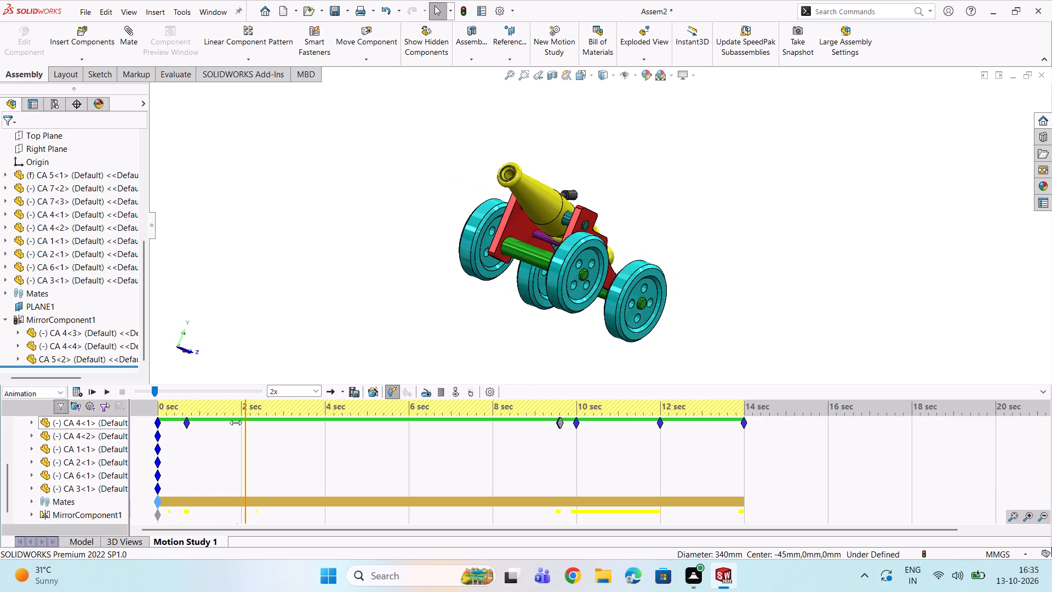
drag(236, 423, 243, 425)
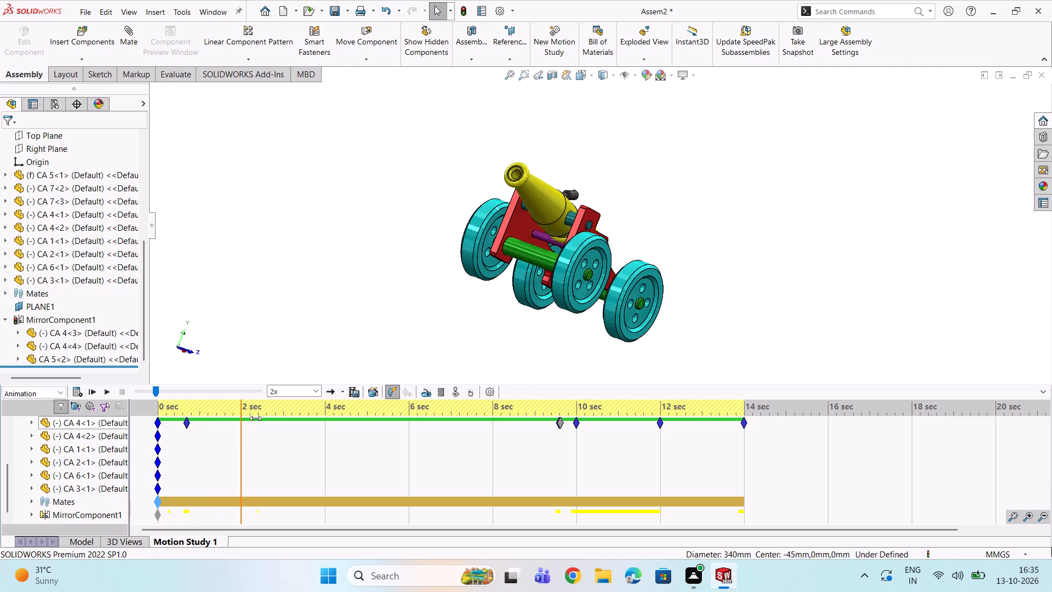
scroll(457, 346, down, 2)
scroll(546, 283, up, 3)
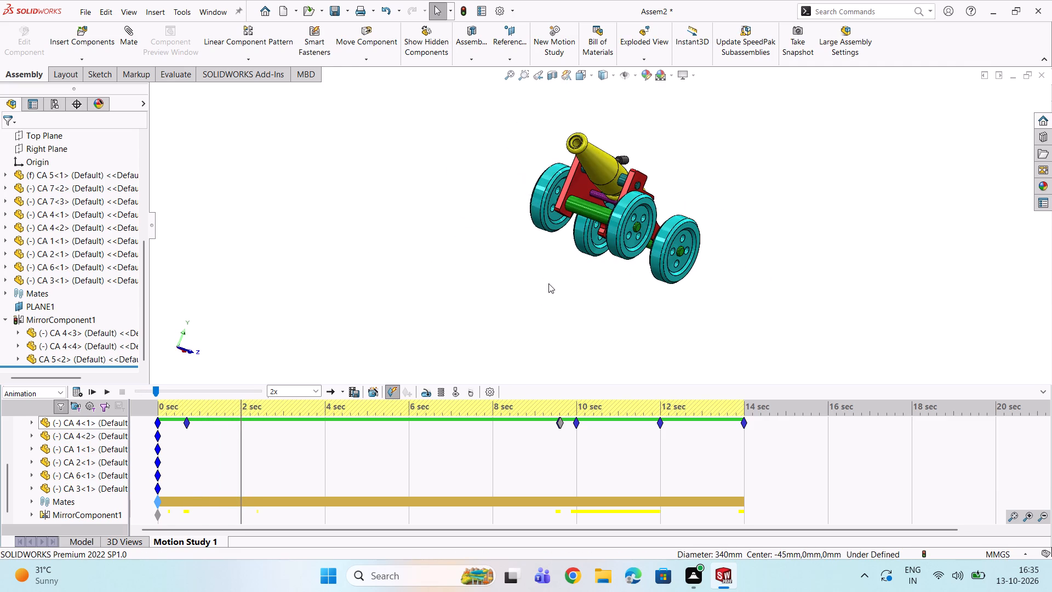
middle_drag(601, 267, 561, 273)
scroll(594, 258, down, 2)
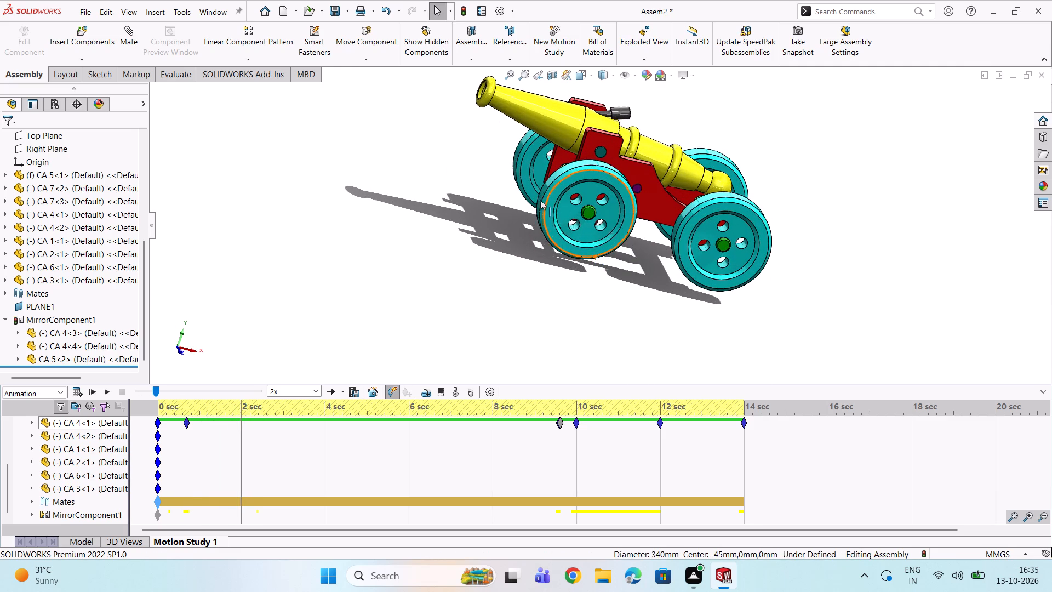
drag(552, 202, 611, 260)
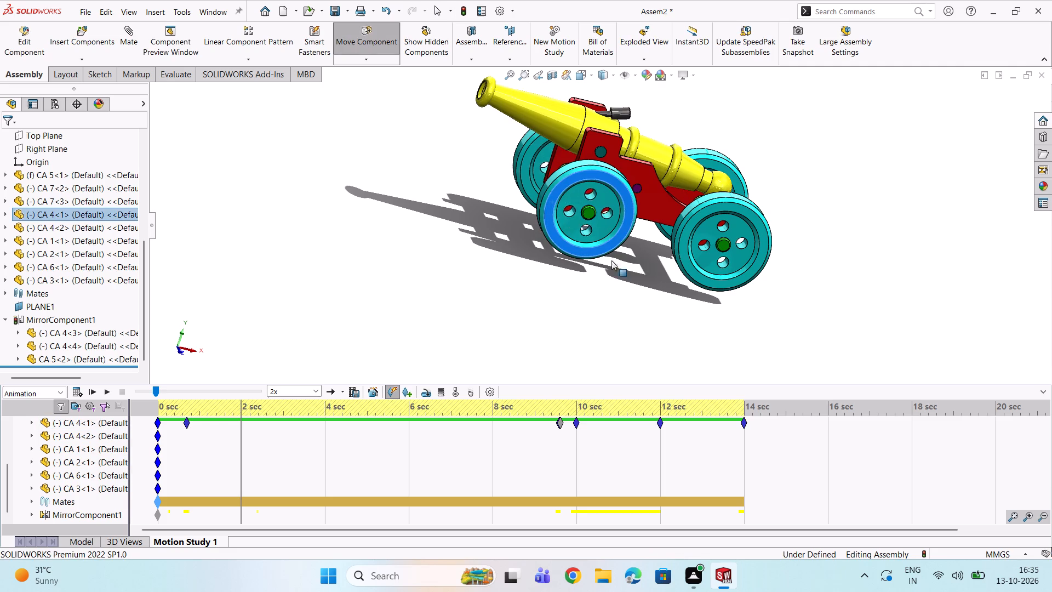
drag(611, 260, 584, 244)
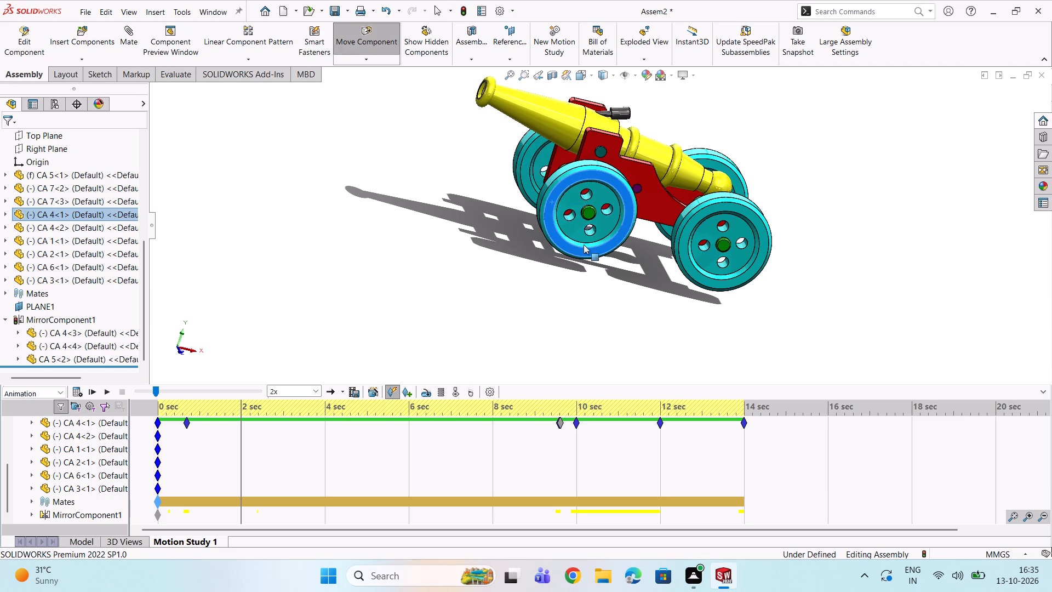
drag(584, 244, 533, 175)
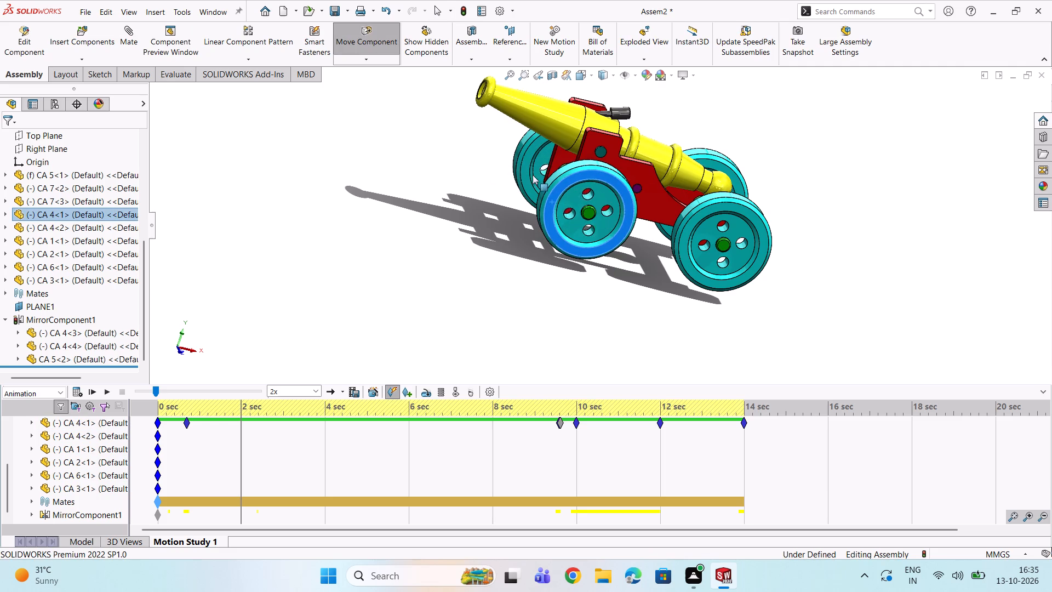
drag(533, 175, 647, 217)
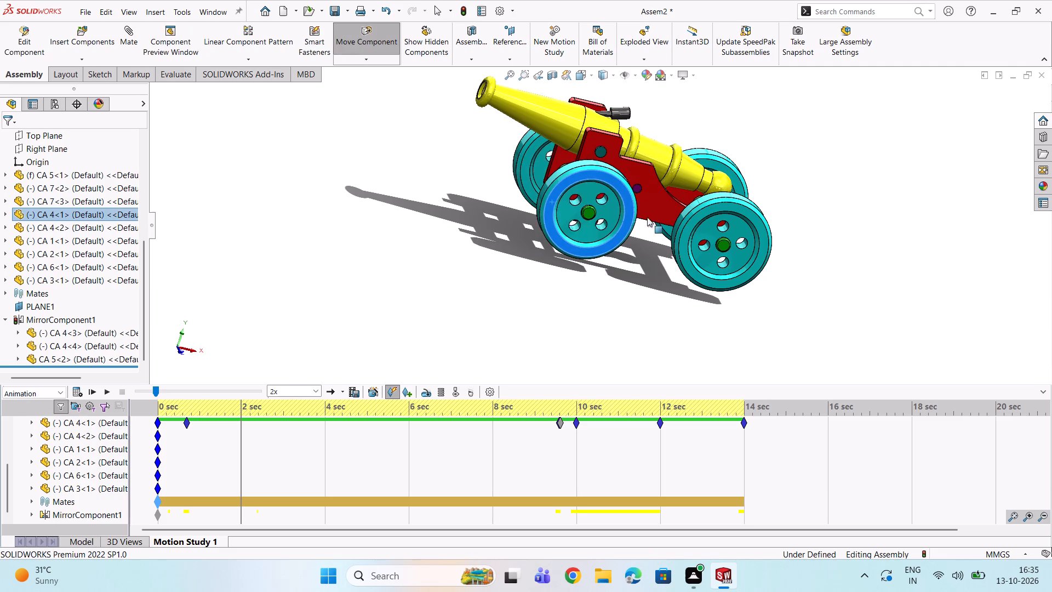
drag(647, 217, 568, 256)
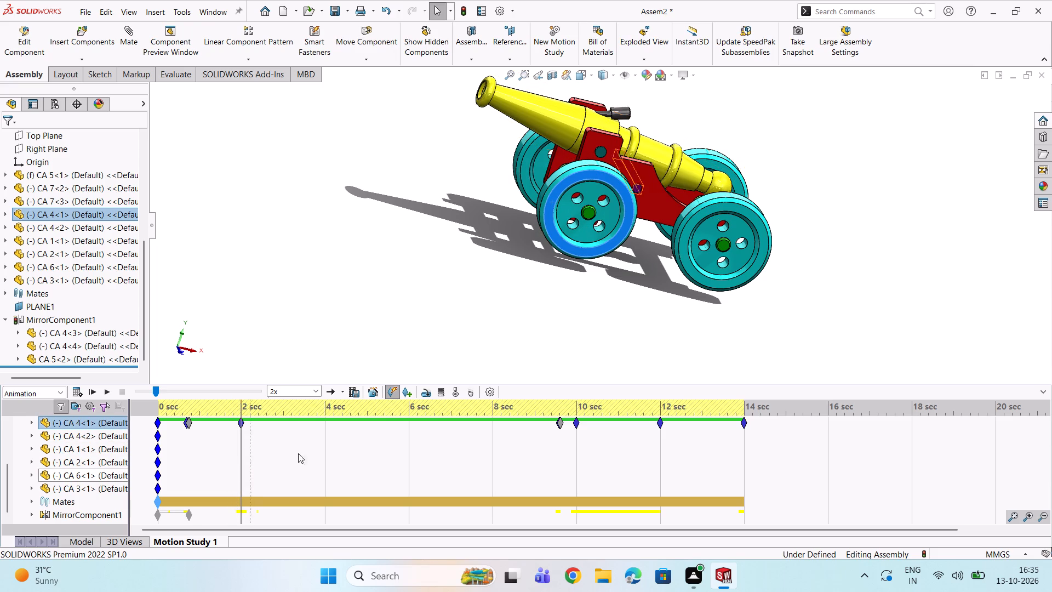
drag(547, 222, 641, 161)
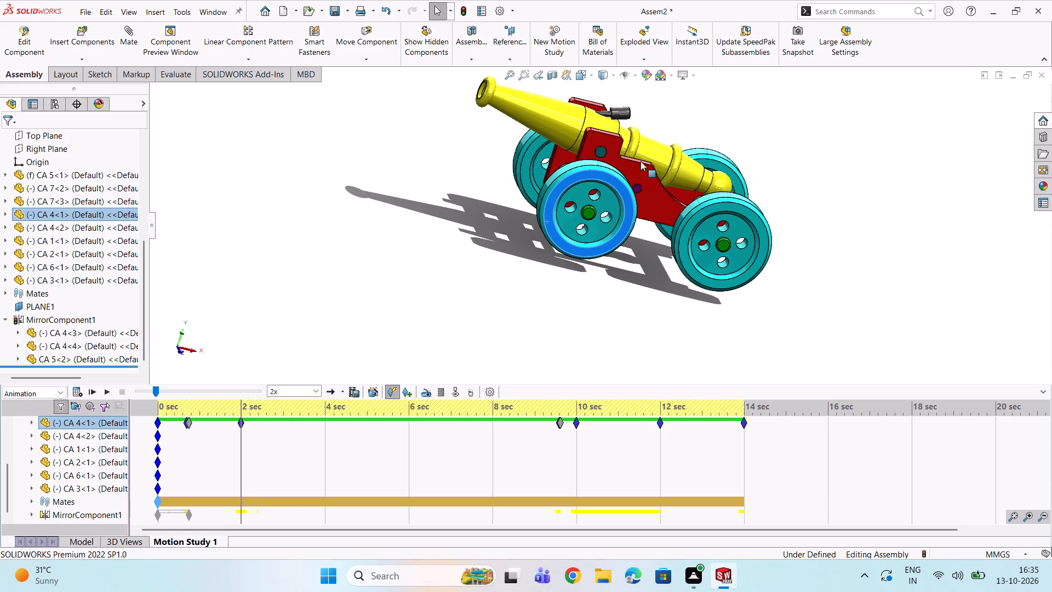
drag(641, 161, 512, 230)
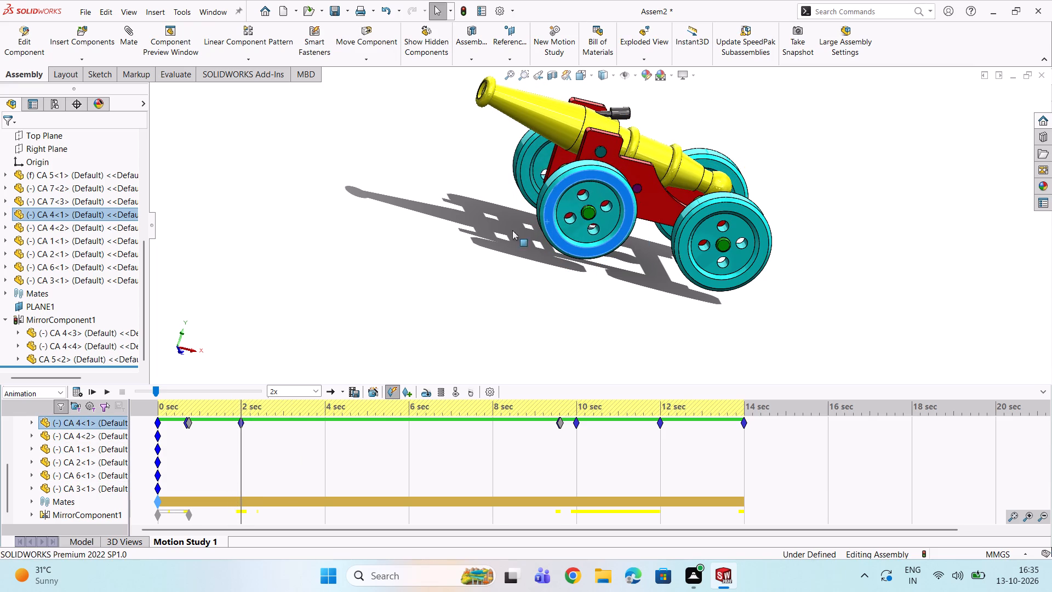
drag(512, 230, 478, 181)
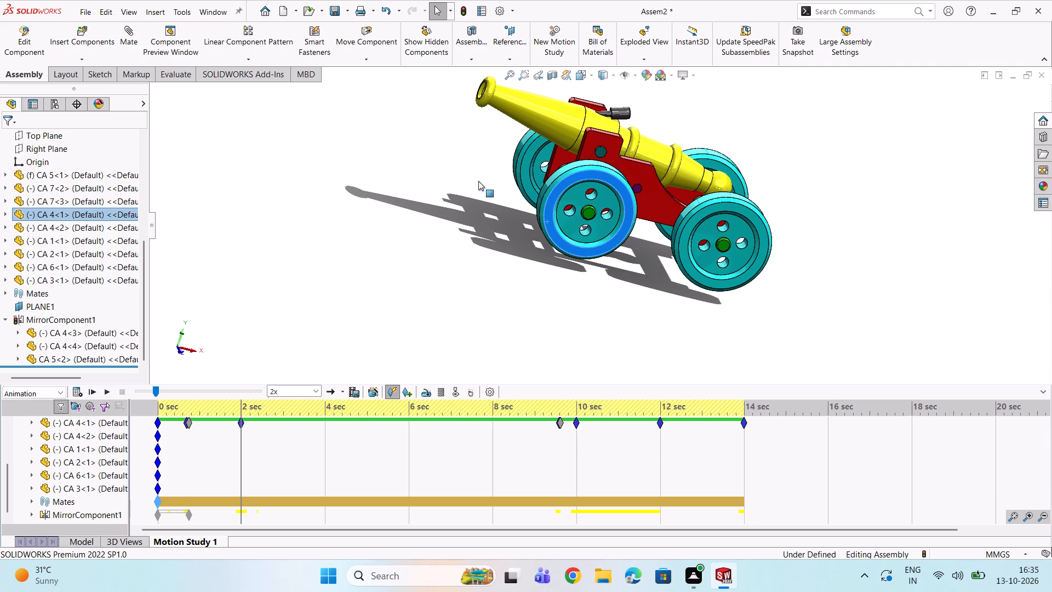
drag(478, 181, 430, 204)
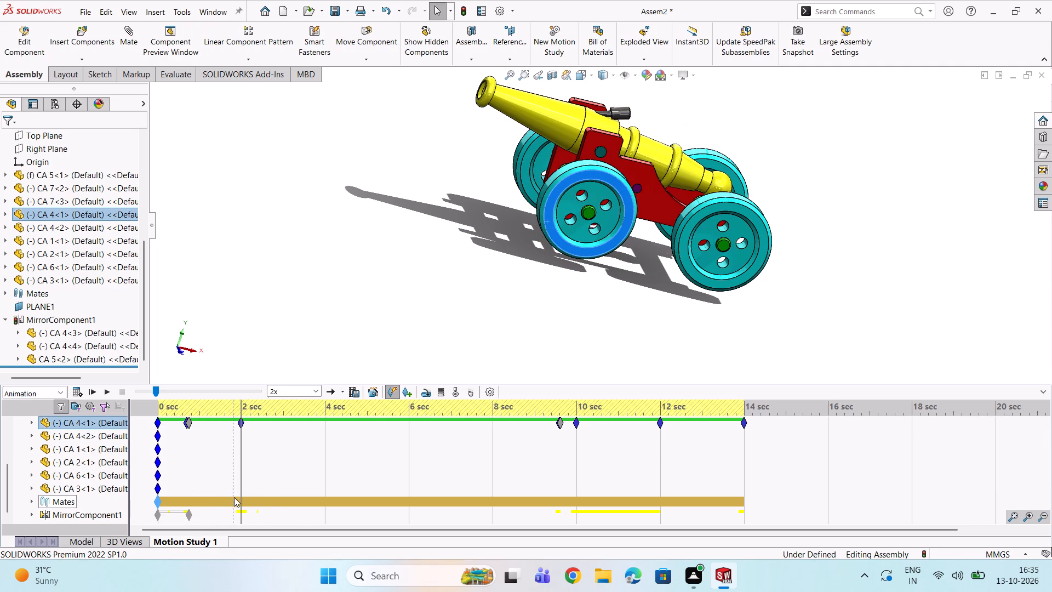
Set the current time to the MirrorComponent1 key just before 1 second and turn the near front CA 4 wheel there.
drag(241, 505, 209, 508)
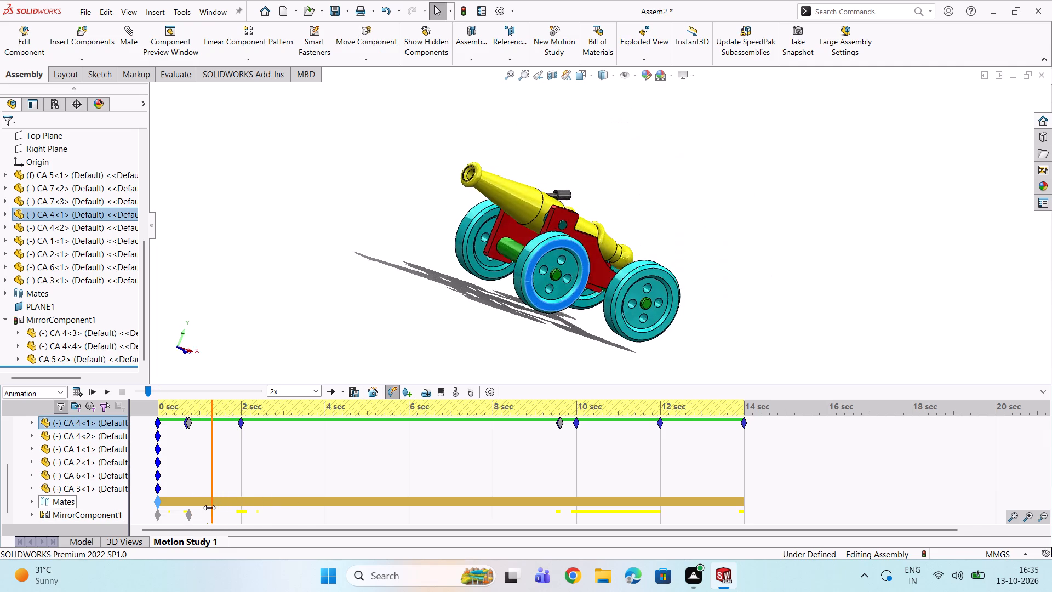
drag(209, 508, 189, 506)
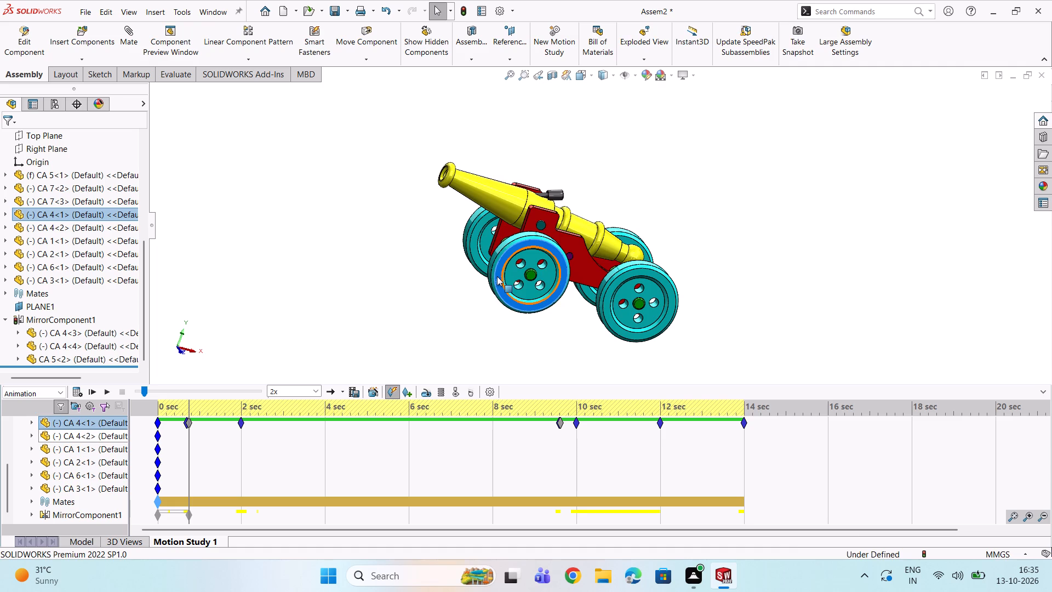
drag(497, 276, 434, 255)
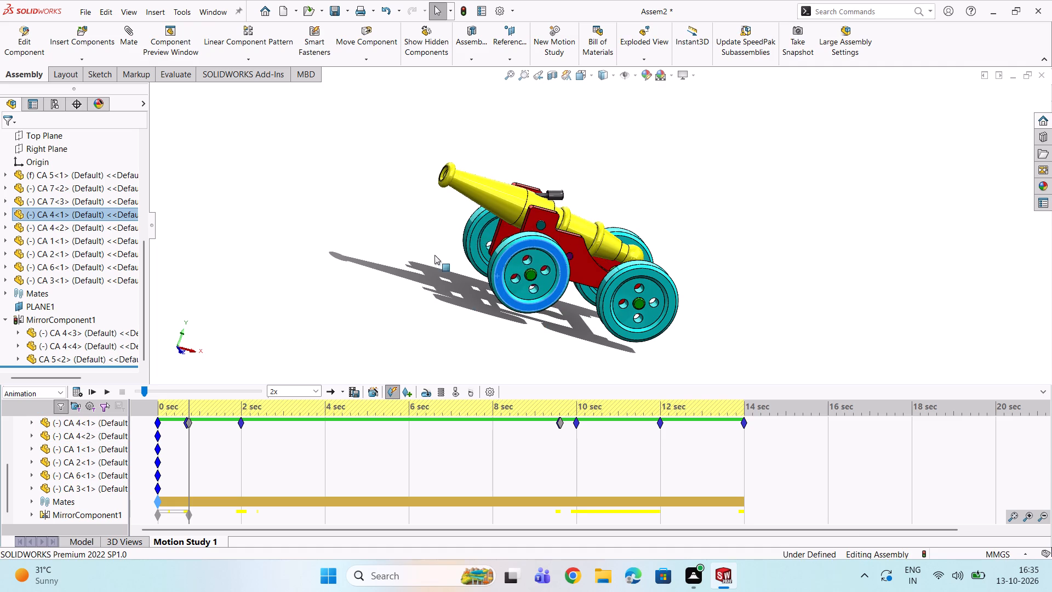
drag(434, 255, 487, 286)
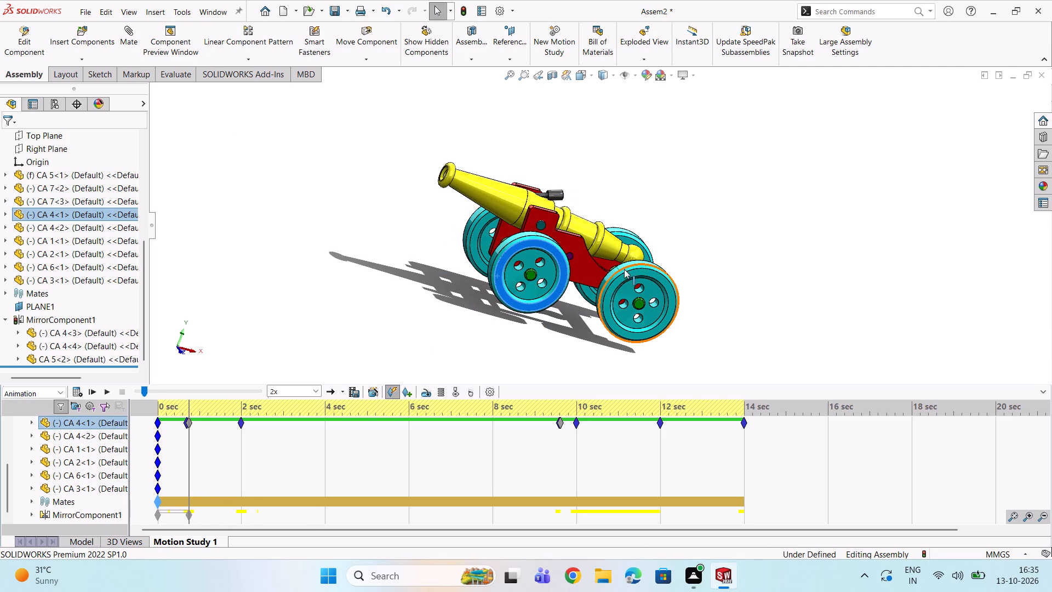
Turn the near rear CA 4 wheel about its axle at the same time, just before 1 second.
drag(625, 269, 638, 380)
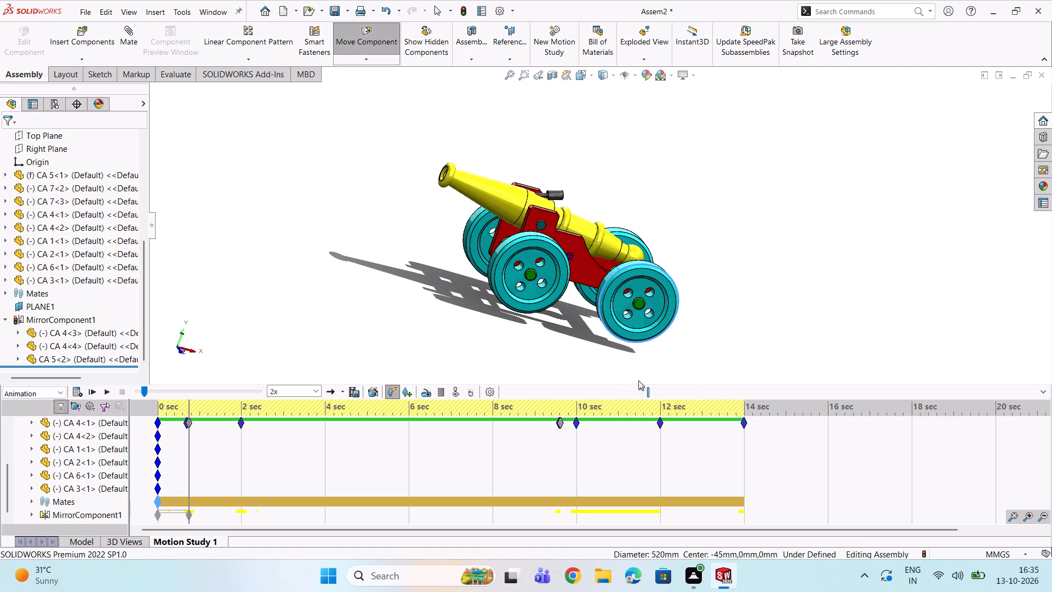
drag(638, 380, 667, 295)
drag(608, 295, 677, 269)
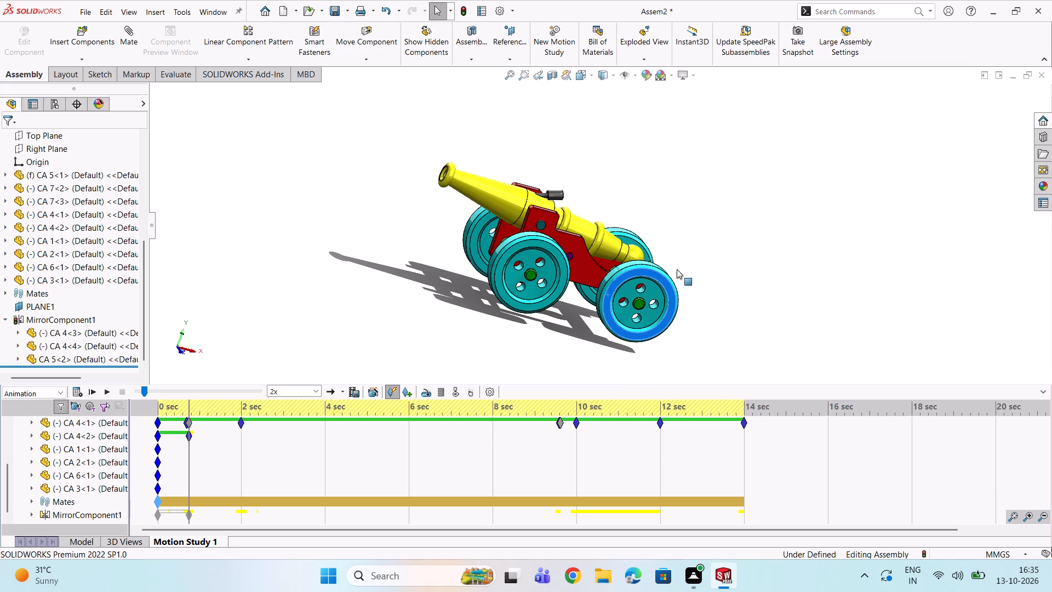
drag(677, 269, 567, 303)
Turn the near front CA 4 wheel about its axle again at the current time, just before 1 second.
scroll(532, 271, down, 2)
key(Escape)
key(Escape)
scroll(590, 275, down, 2)
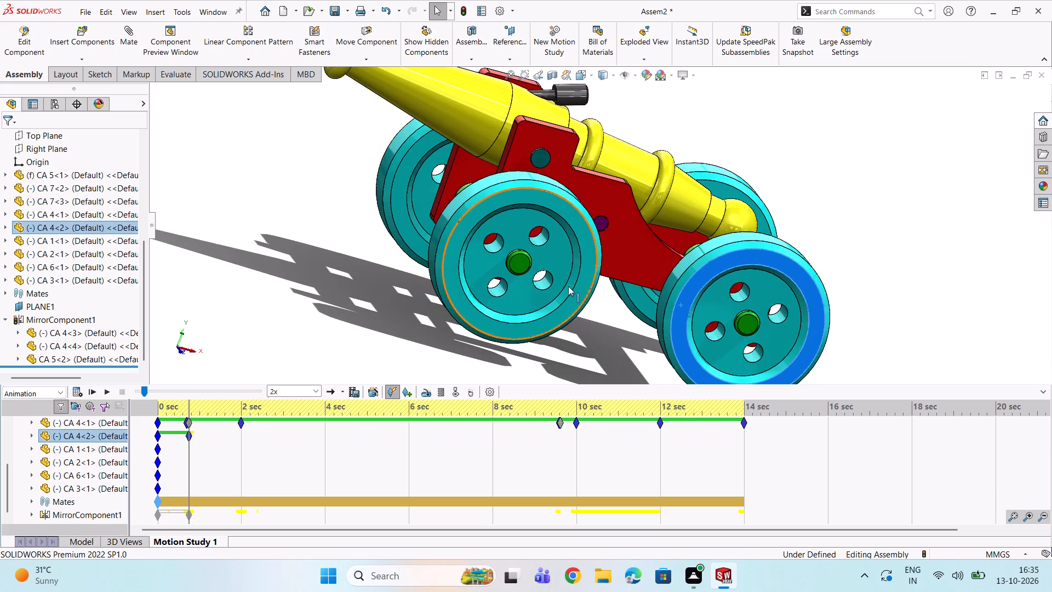
drag(588, 286, 496, 354)
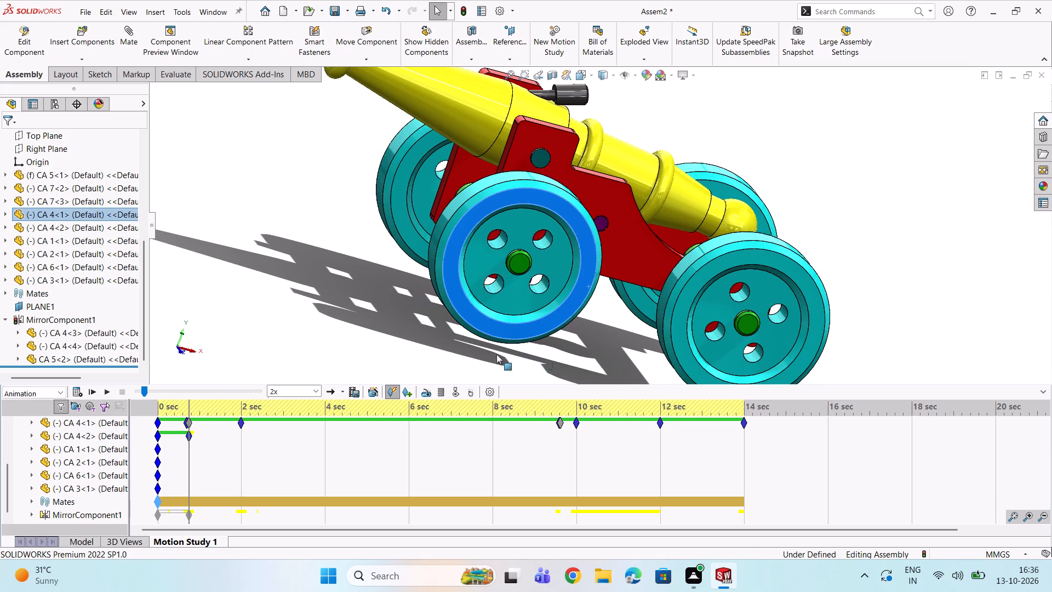
drag(496, 354, 452, 239)
key(Escape)
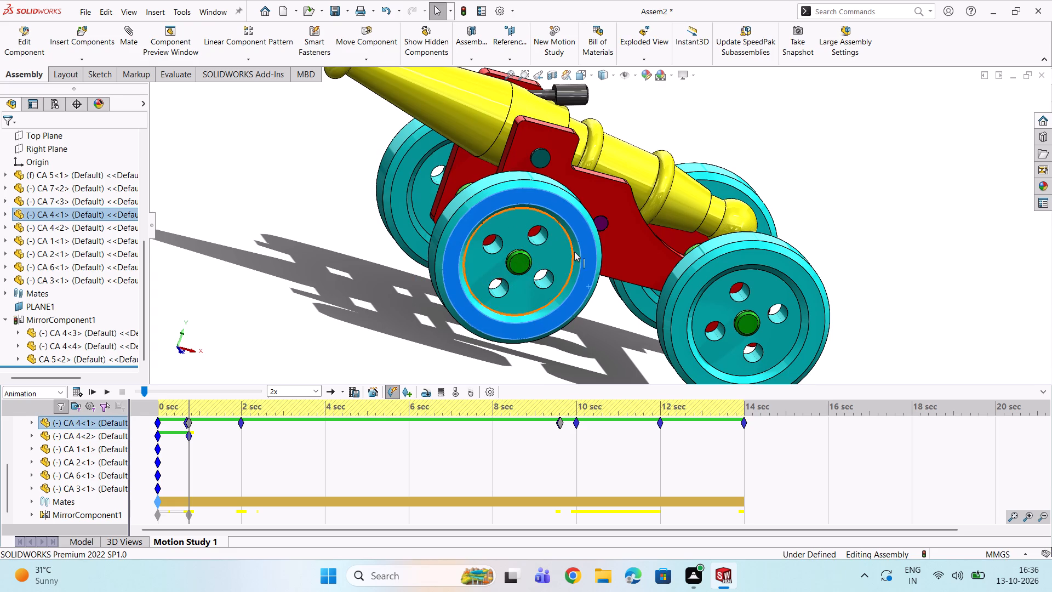
key(Escape)
scroll(573, 252, up, 1)
key(Escape)
key(Escape)
key(Escape)
click(594, 262)
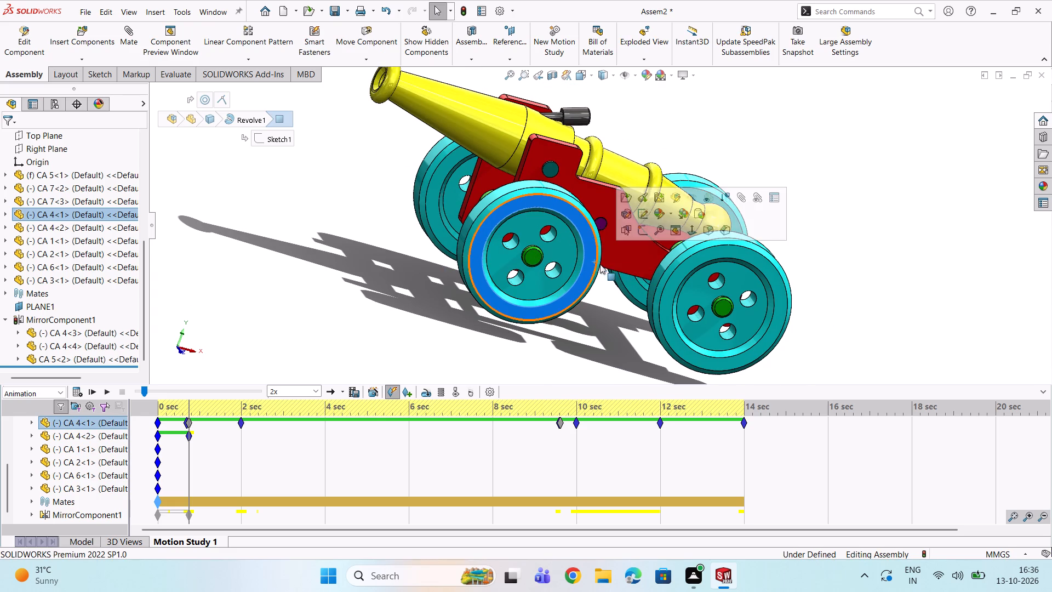
key(Escape)
key(Escape)
key(Escape)
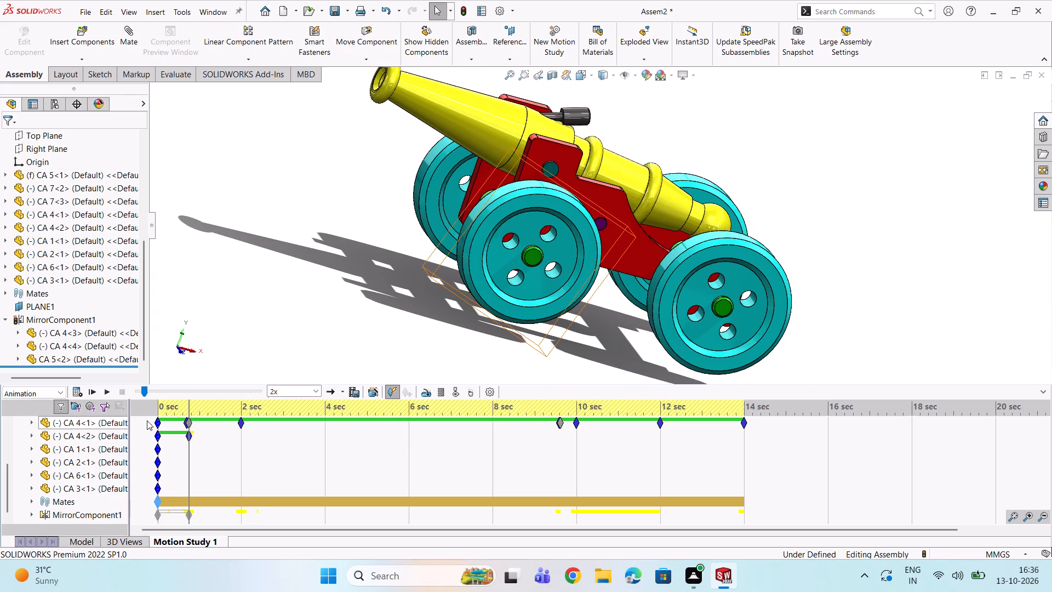
Play Motion Study 1 from the start through to 14 seconds to review the wheel and cannon movement.
click(89, 390)
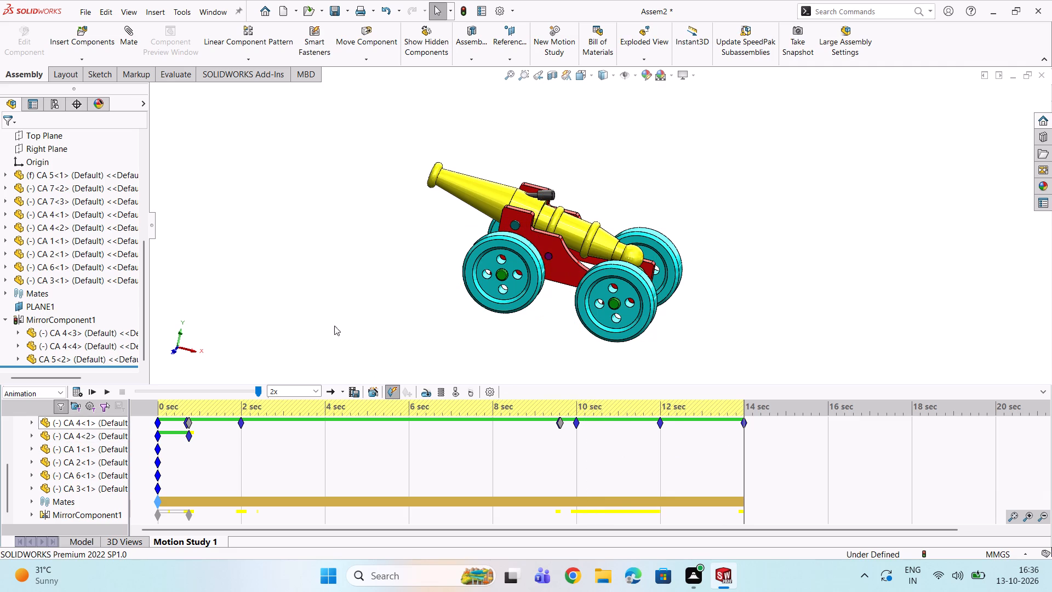
click(432, 339)
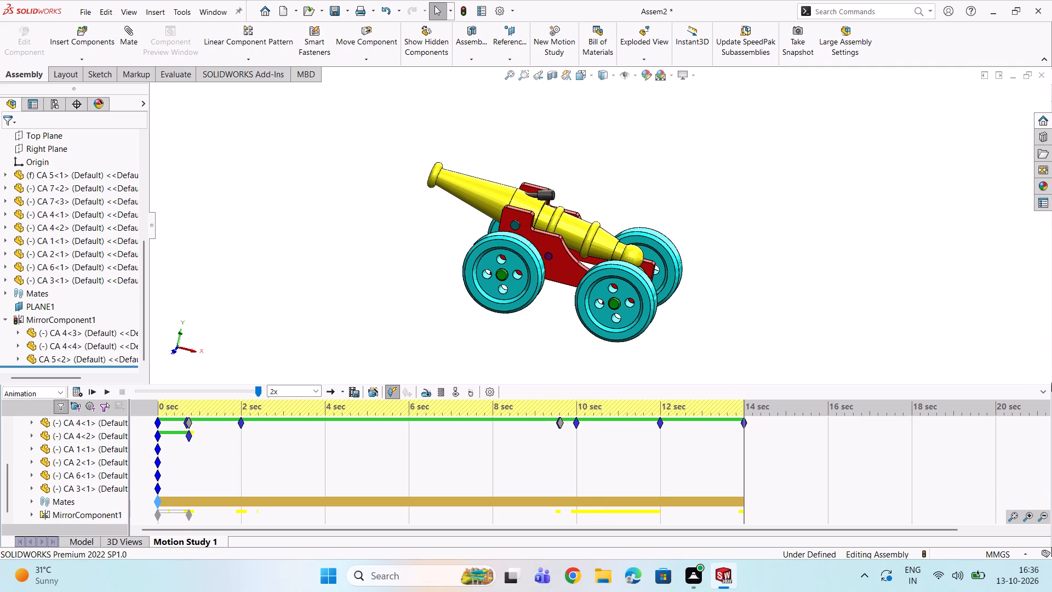
Collapse the motion study timeline and switch from Motion Study 1 to the assembly model.
click(1050, 387)
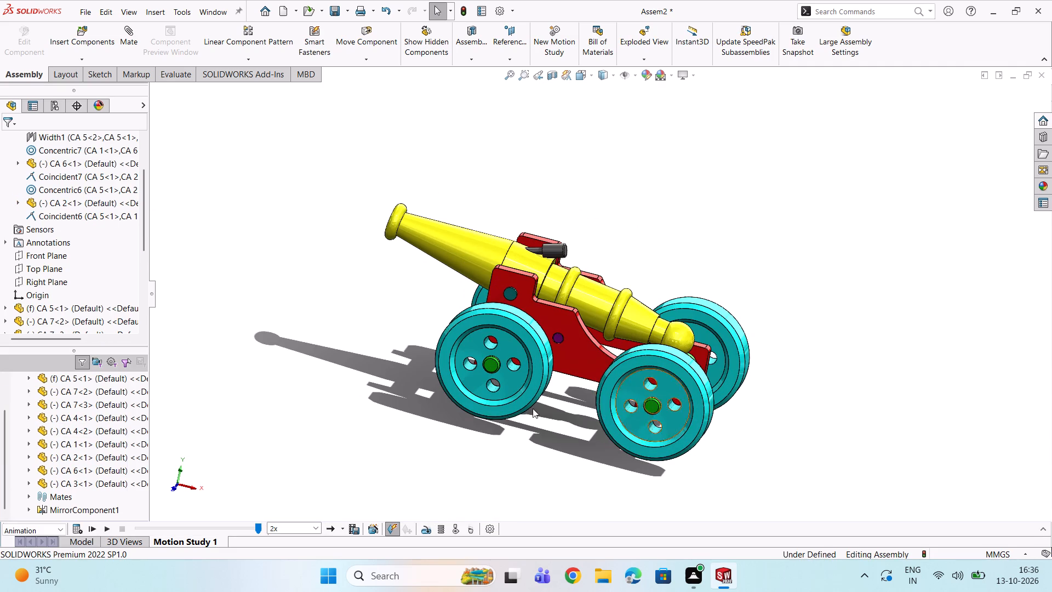
click(92, 543)
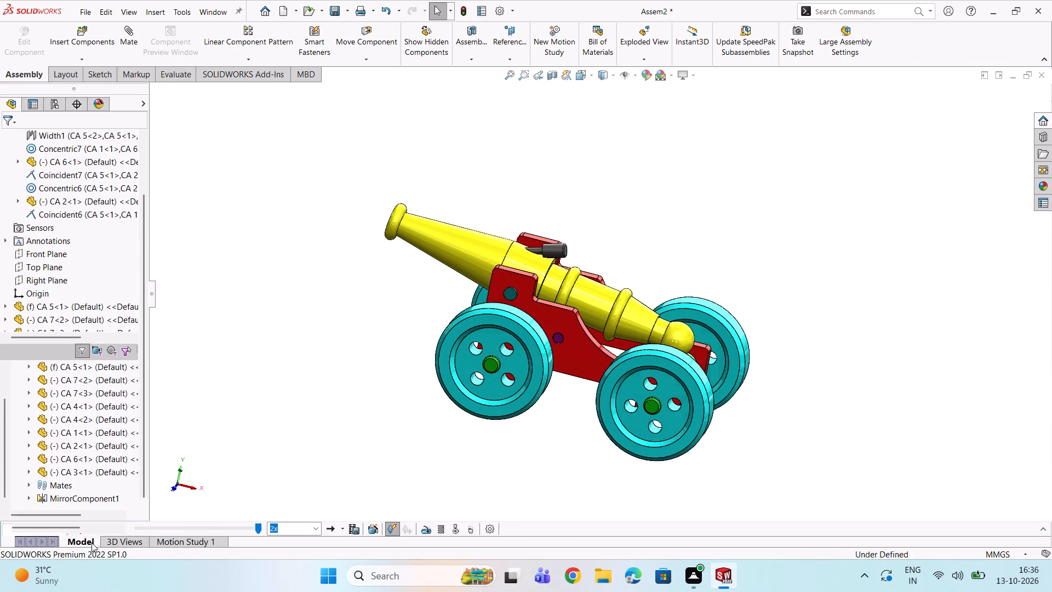
Examine the cannon assembly from the muzzle end and both long sides, checking the wheels, carriage and barrel.
scroll(424, 384, up, 1)
middle_drag(424, 384, 495, 421)
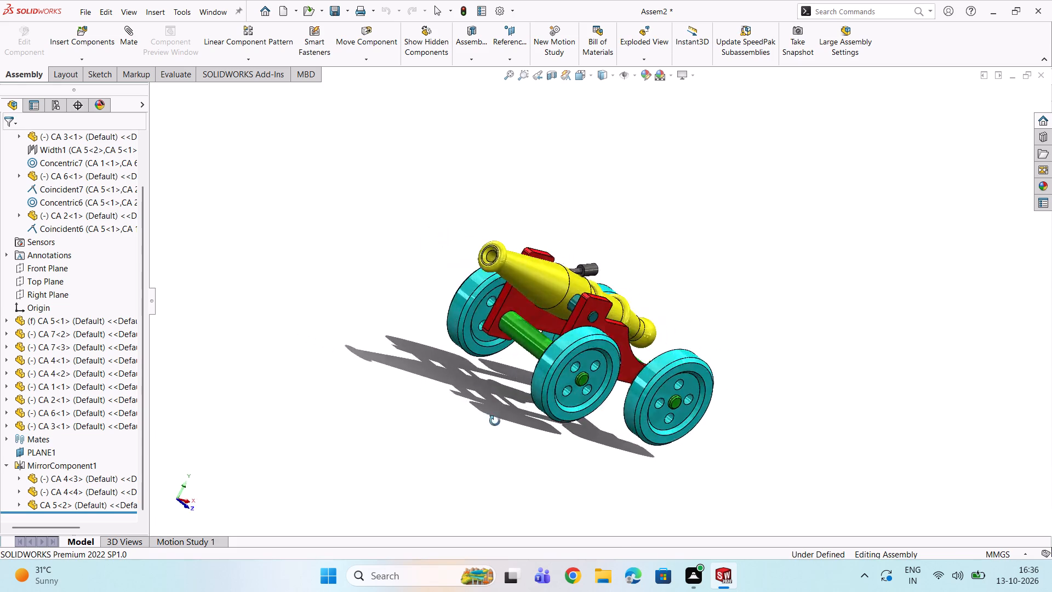
middle_drag(495, 421, 604, 555)
scroll(653, 491, down, 1)
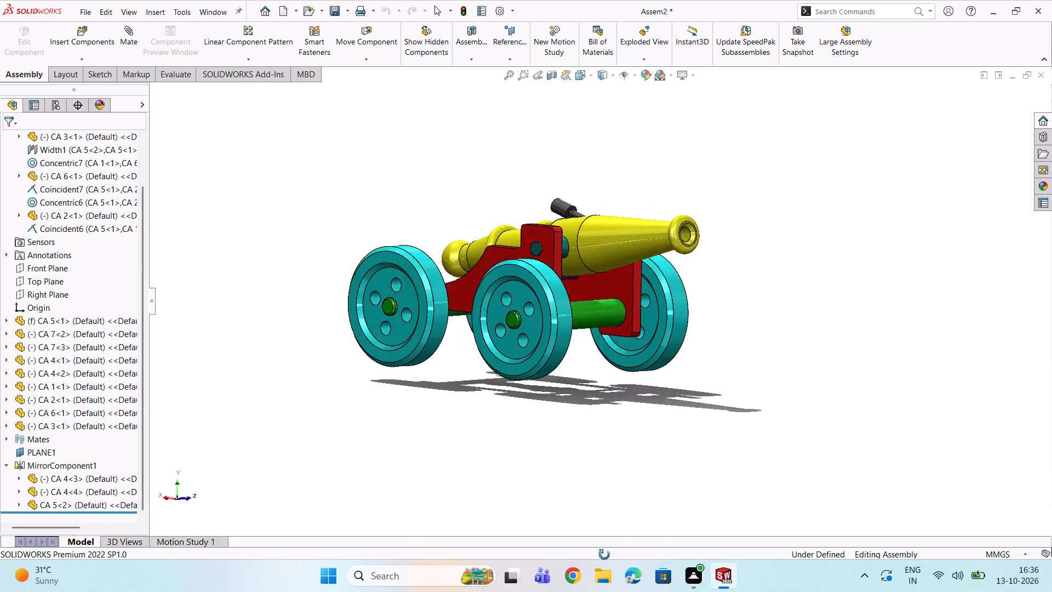
middle_drag(604, 555, 608, 549)
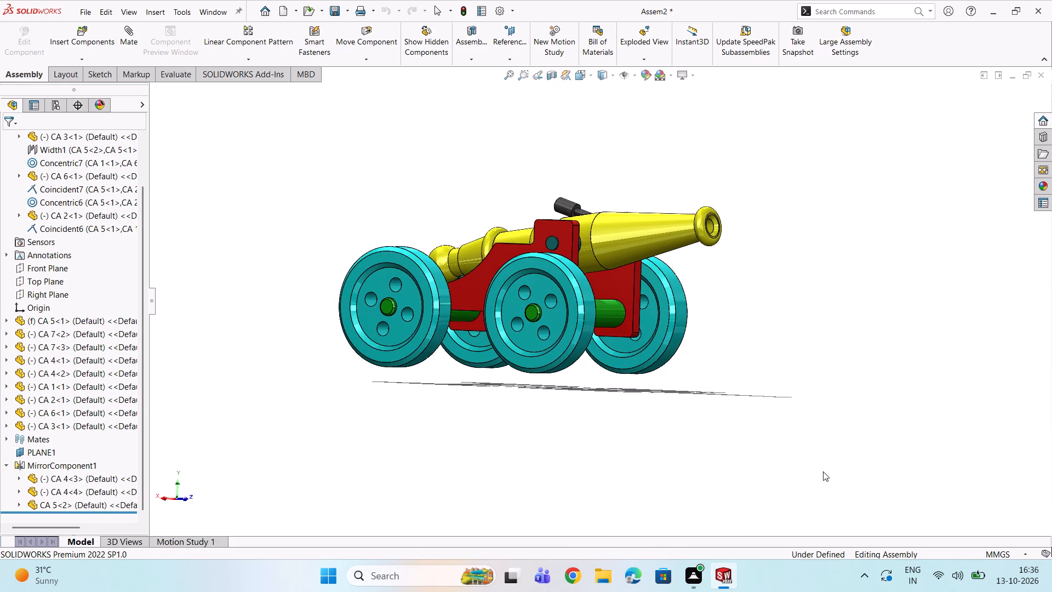
scroll(777, 454, up, 2)
middle_drag(709, 405, 523, 522)
scroll(453, 448, down, 1)
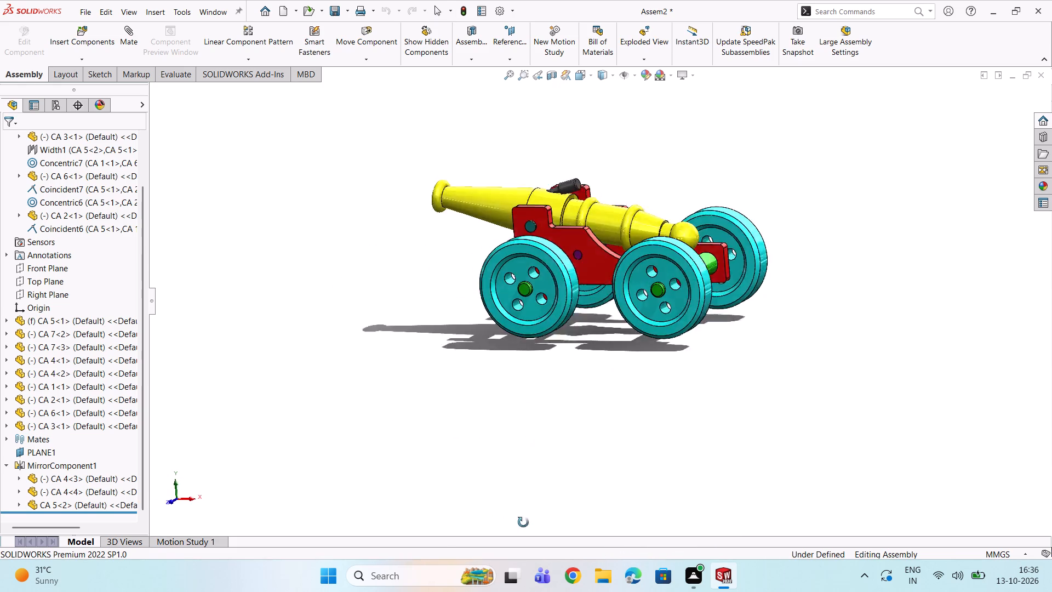
middle_drag(523, 522, 546, 521)
scroll(518, 311, down, 1)
scroll(518, 311, up, 3)
scroll(514, 308, down, 2)
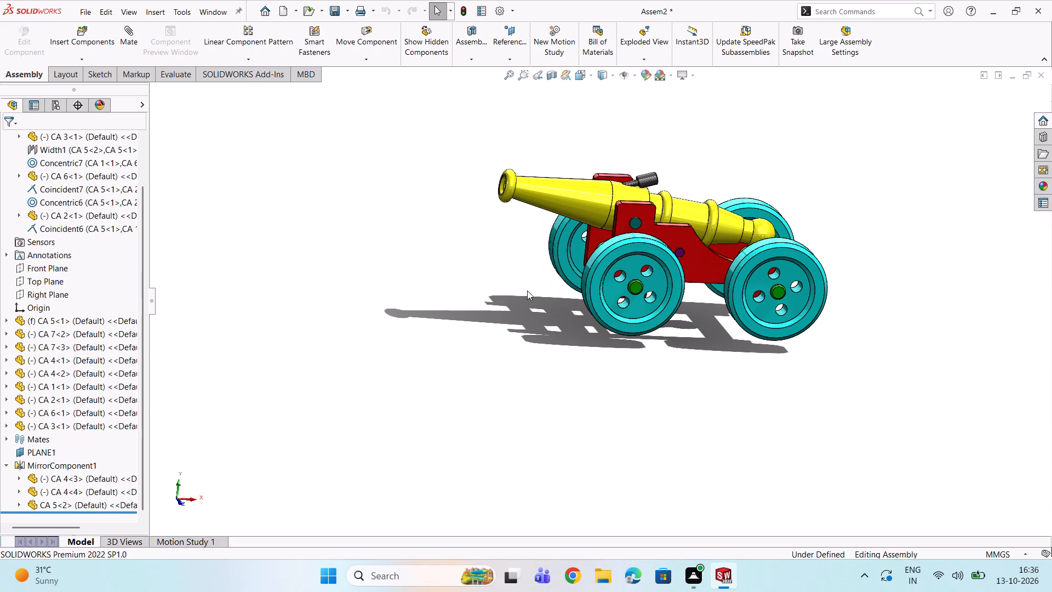
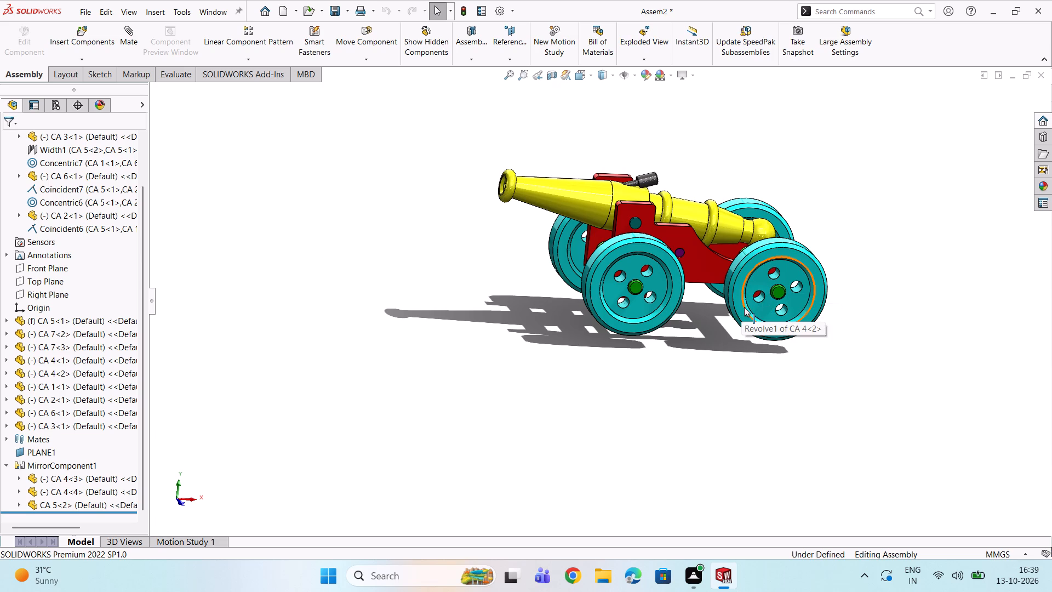
Rotate the near-side front and rear wheels, CA 4<1> and CA 4<2>, to check how each one moves.
scroll(757, 342, down, 2)
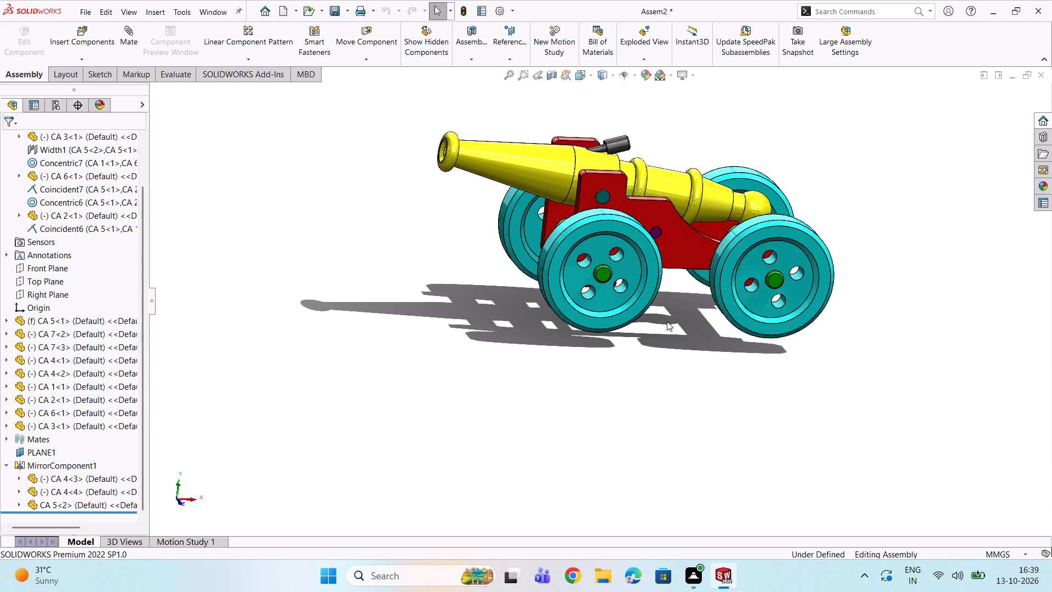
scroll(667, 321, down, 3)
scroll(610, 274, down, 1)
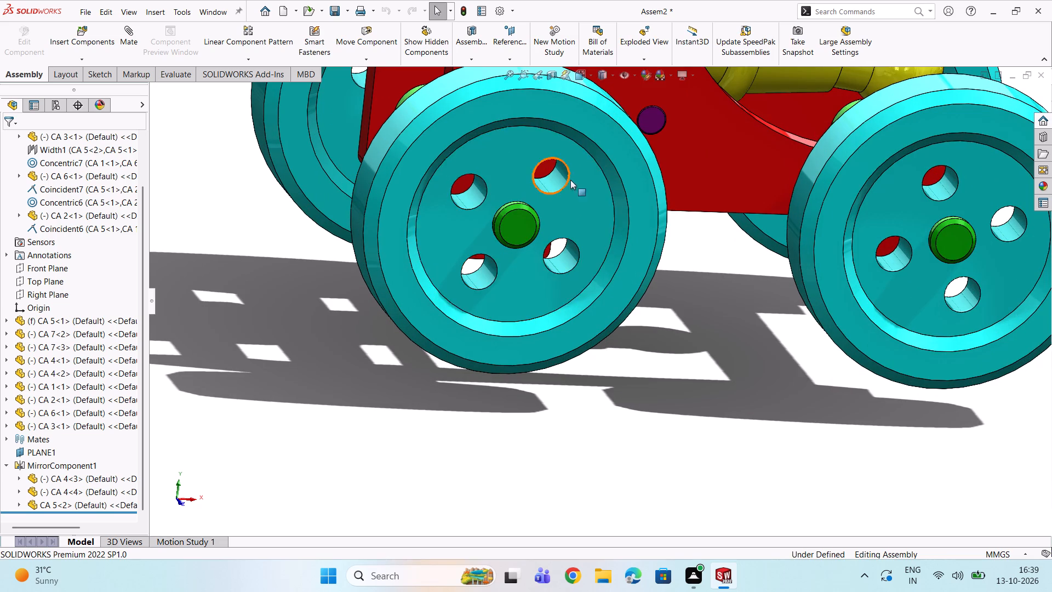
drag(573, 173, 497, 255)
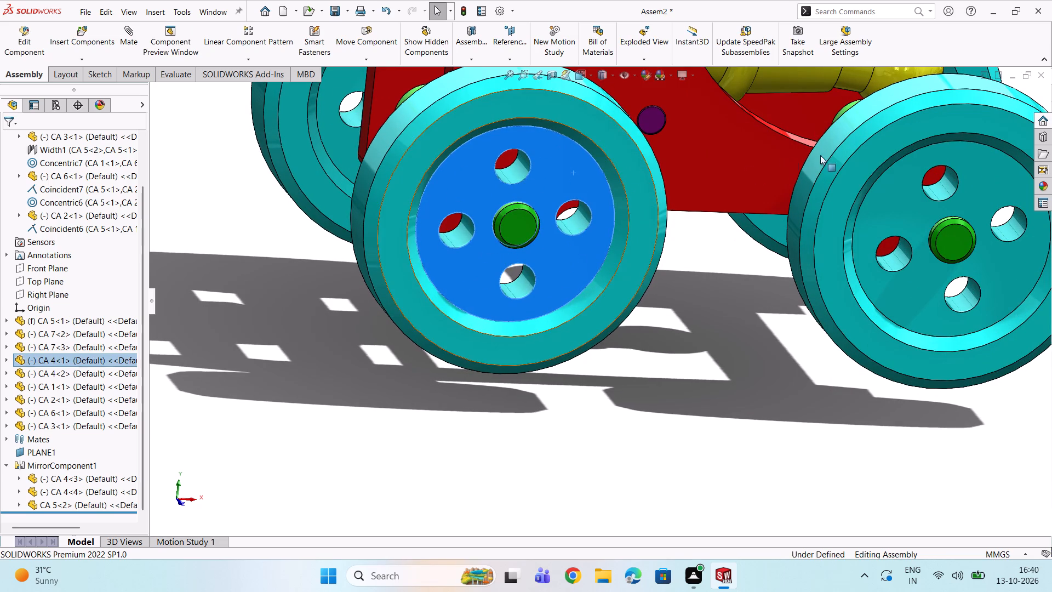
drag(886, 199, 990, 234)
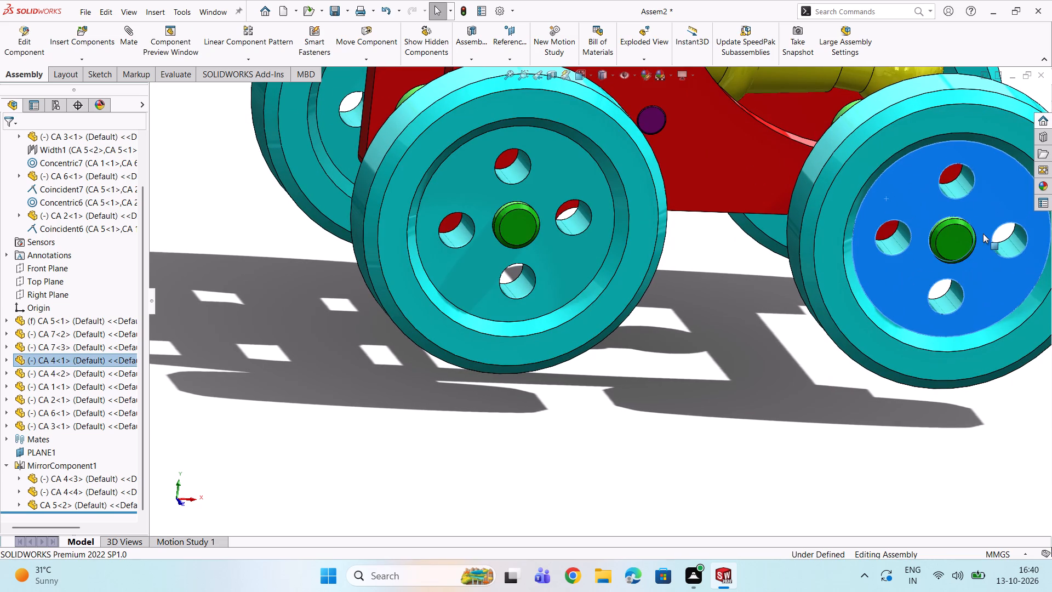
drag(896, 199, 951, 206)
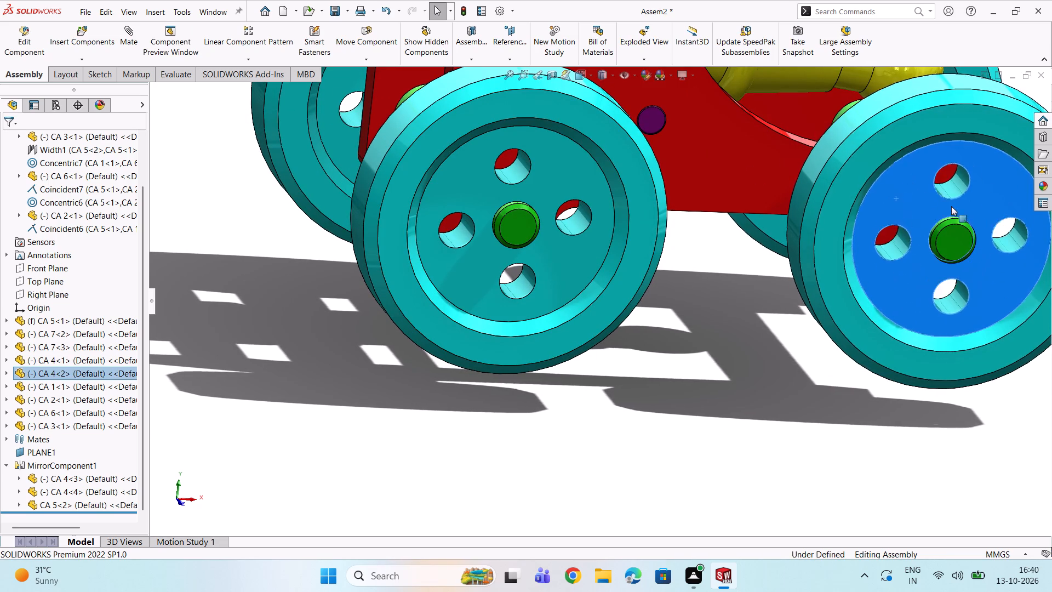
drag(951, 206, 936, 201)
scroll(885, 215, up, 2)
middle_drag(825, 190, 770, 190)
drag(877, 211, 901, 239)
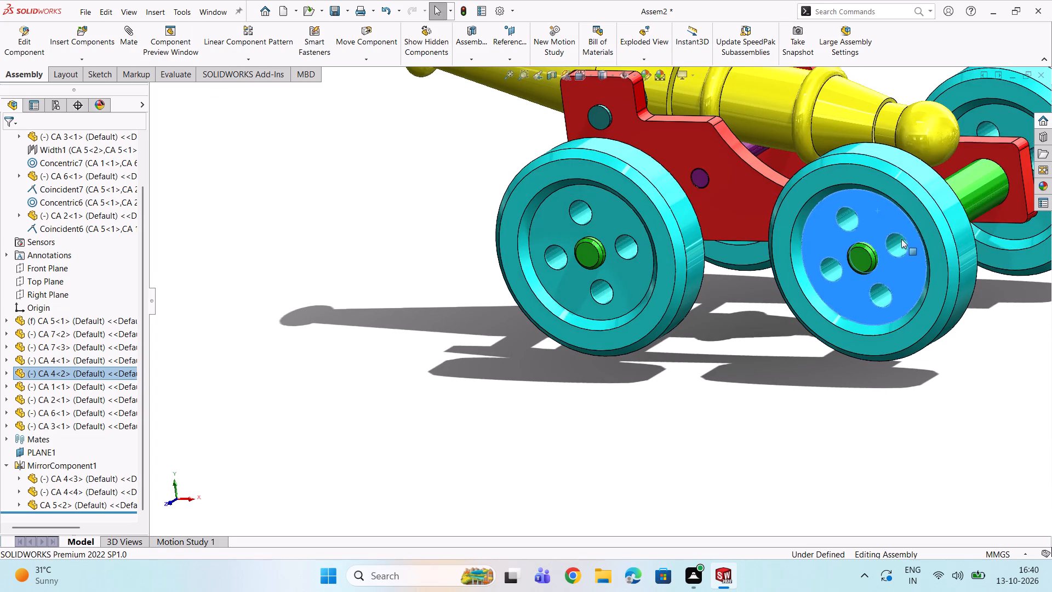
drag(901, 239, 880, 284)
scroll(860, 221, down, 1)
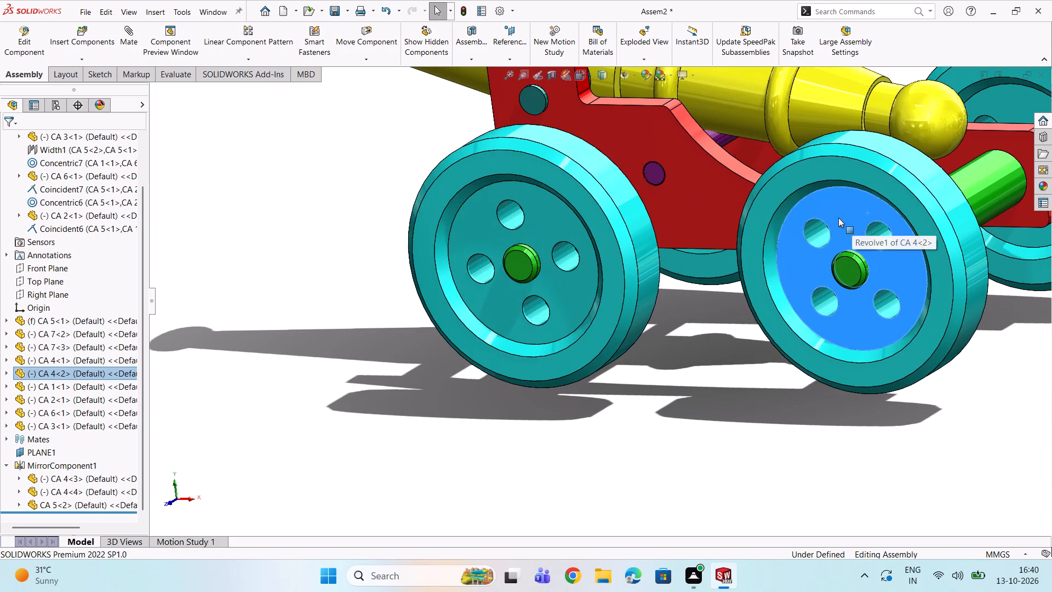
key(Escape)
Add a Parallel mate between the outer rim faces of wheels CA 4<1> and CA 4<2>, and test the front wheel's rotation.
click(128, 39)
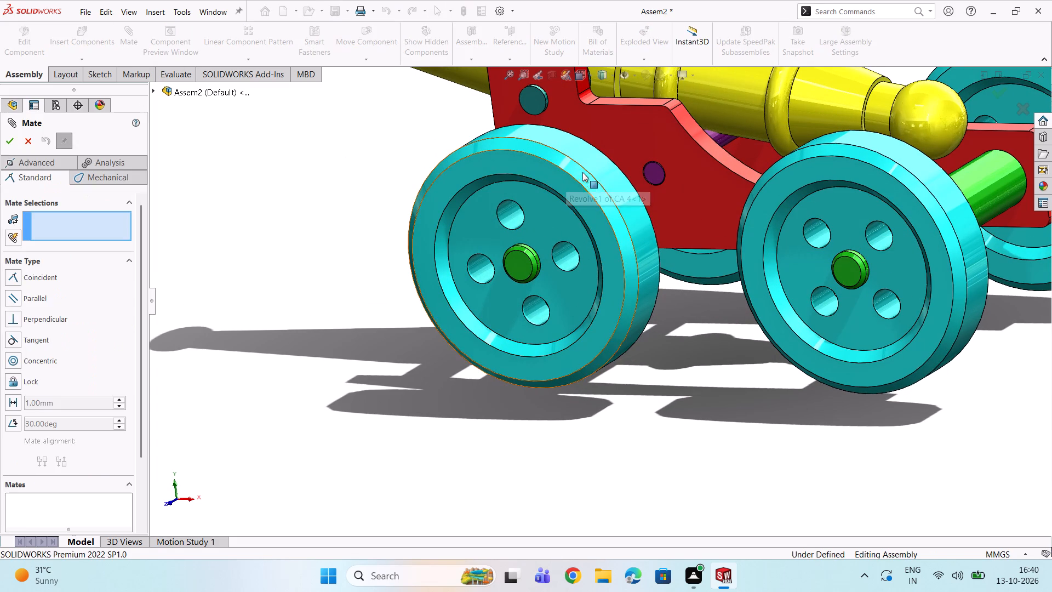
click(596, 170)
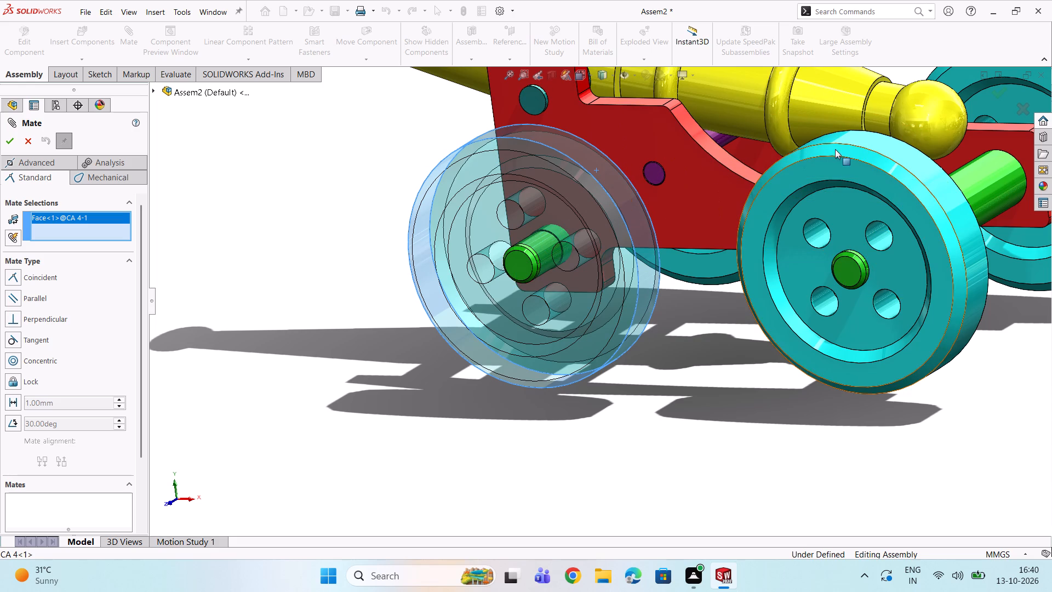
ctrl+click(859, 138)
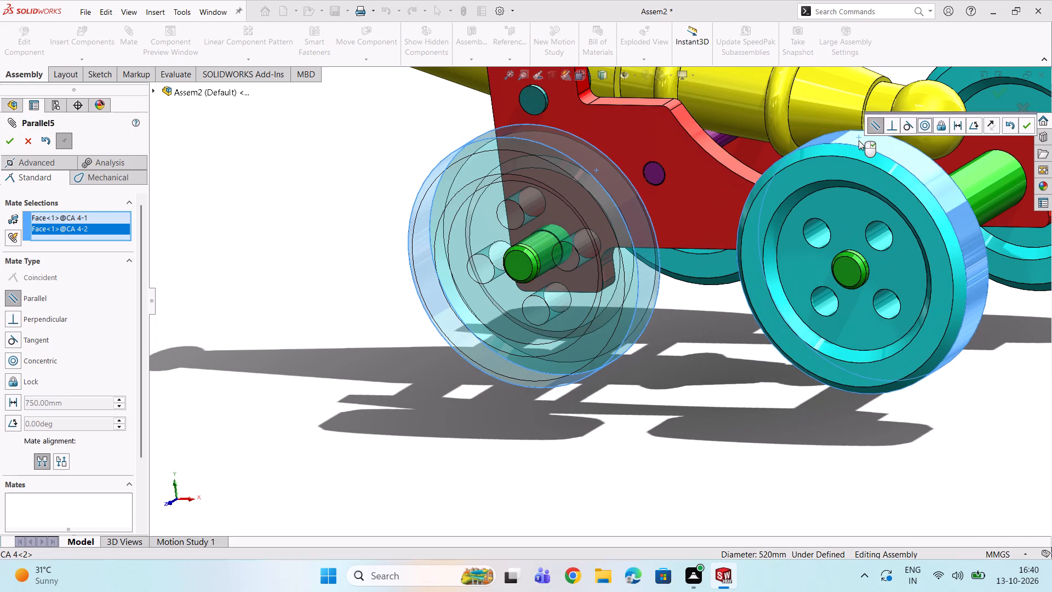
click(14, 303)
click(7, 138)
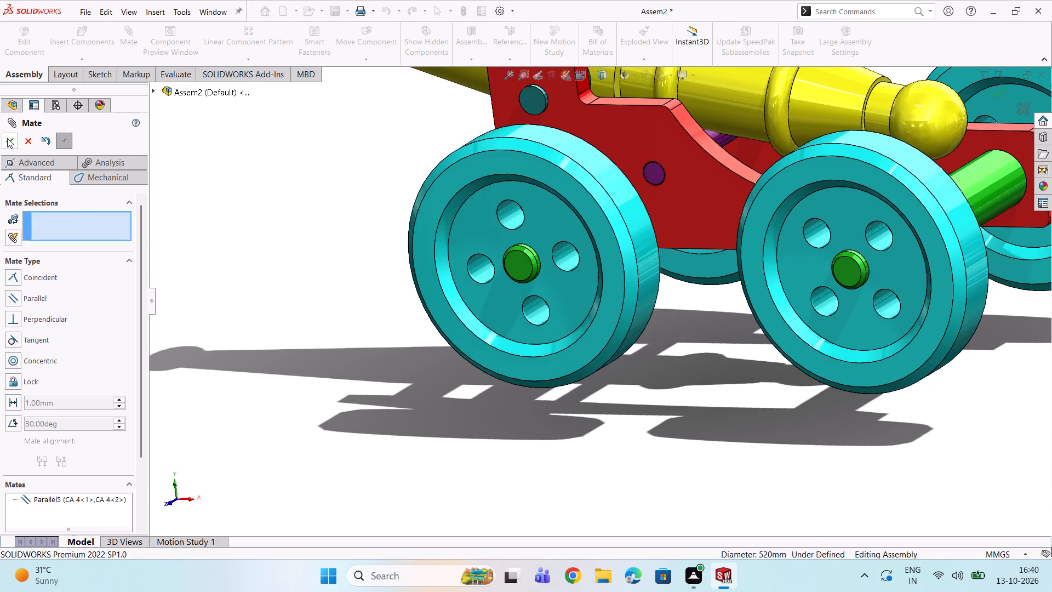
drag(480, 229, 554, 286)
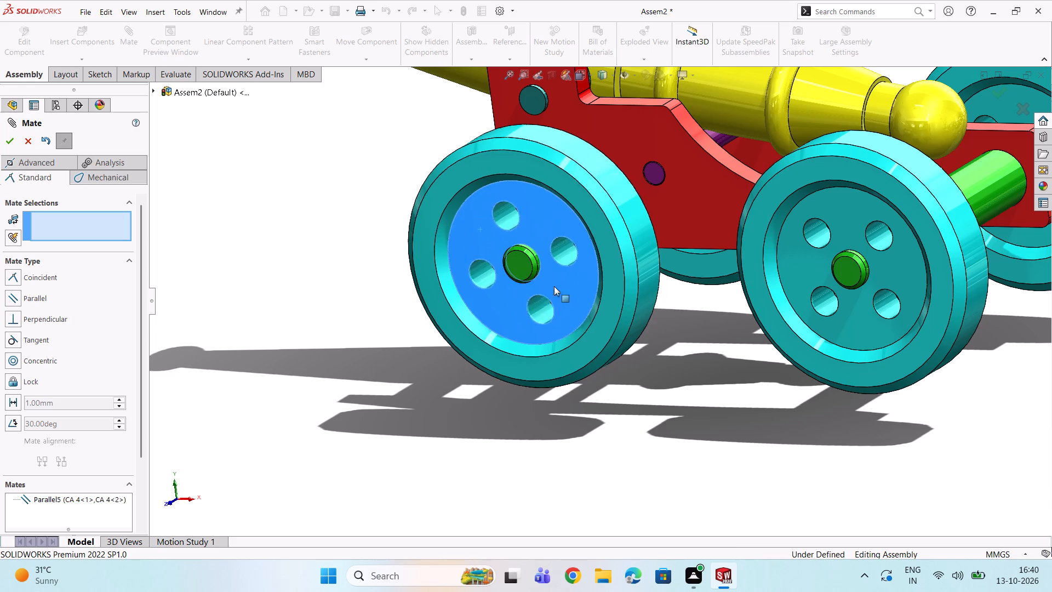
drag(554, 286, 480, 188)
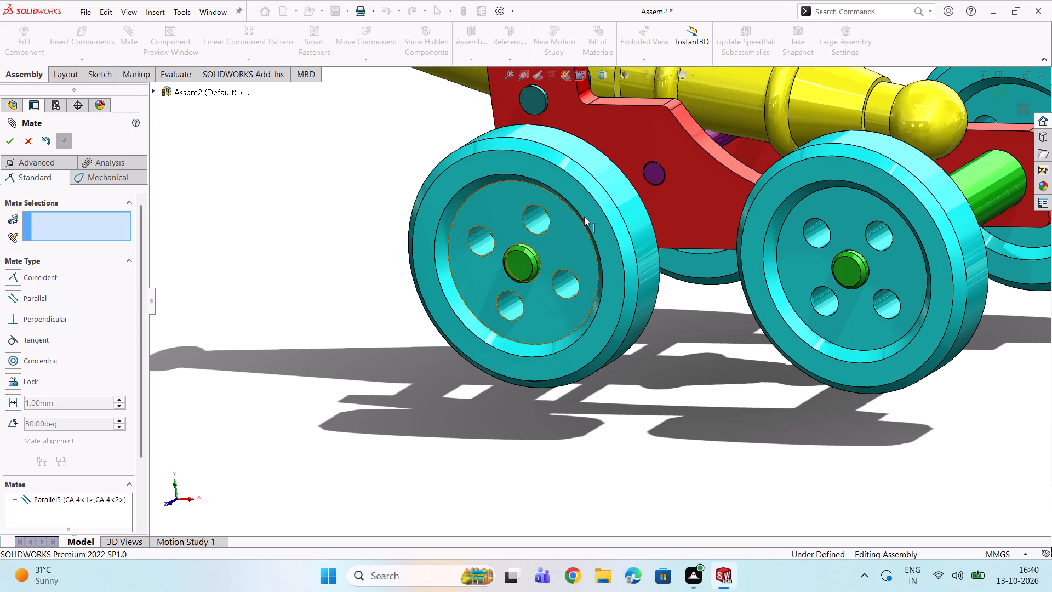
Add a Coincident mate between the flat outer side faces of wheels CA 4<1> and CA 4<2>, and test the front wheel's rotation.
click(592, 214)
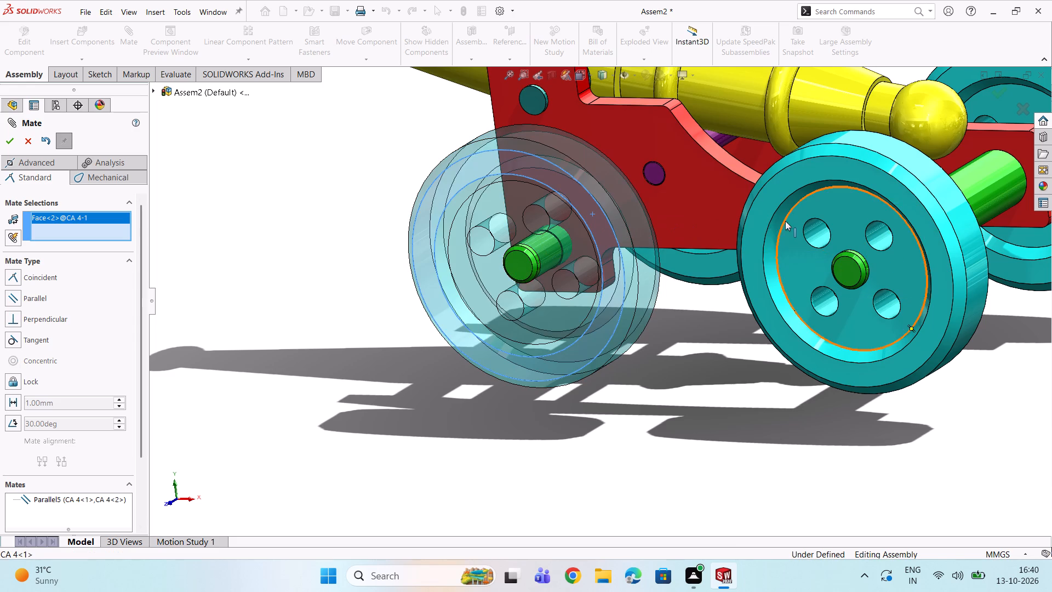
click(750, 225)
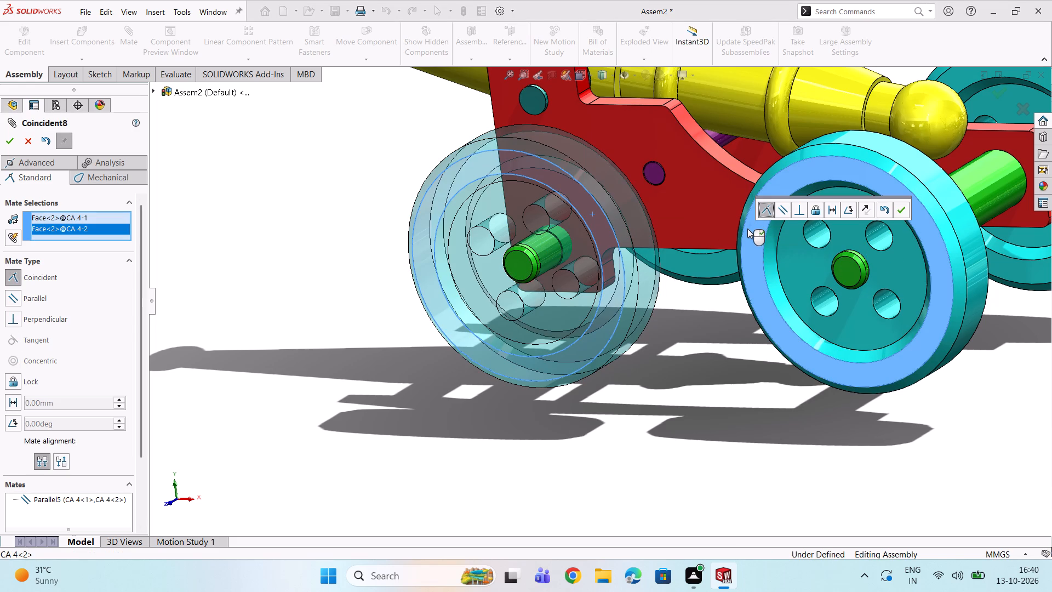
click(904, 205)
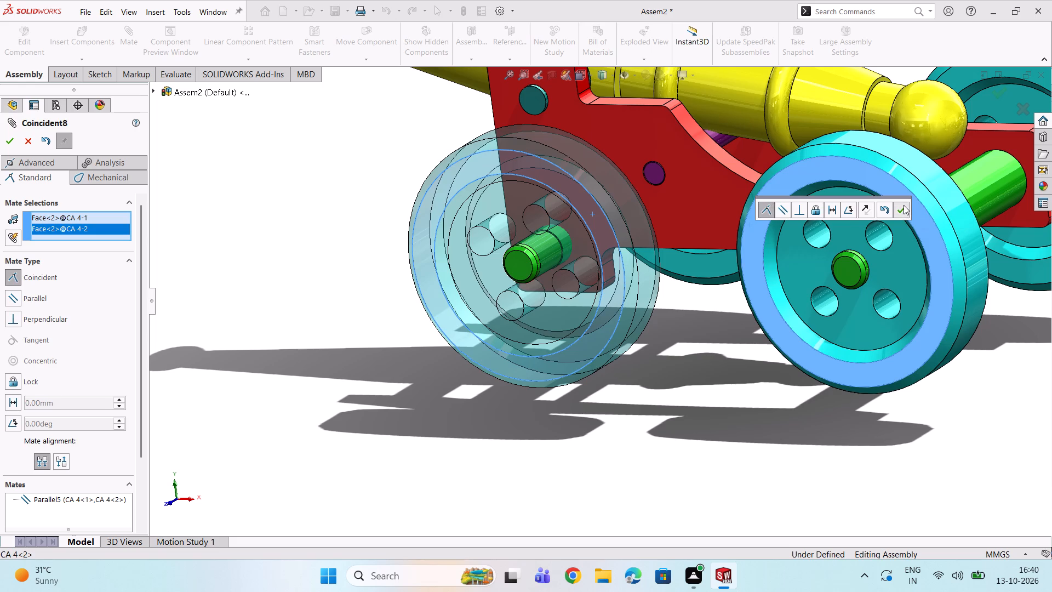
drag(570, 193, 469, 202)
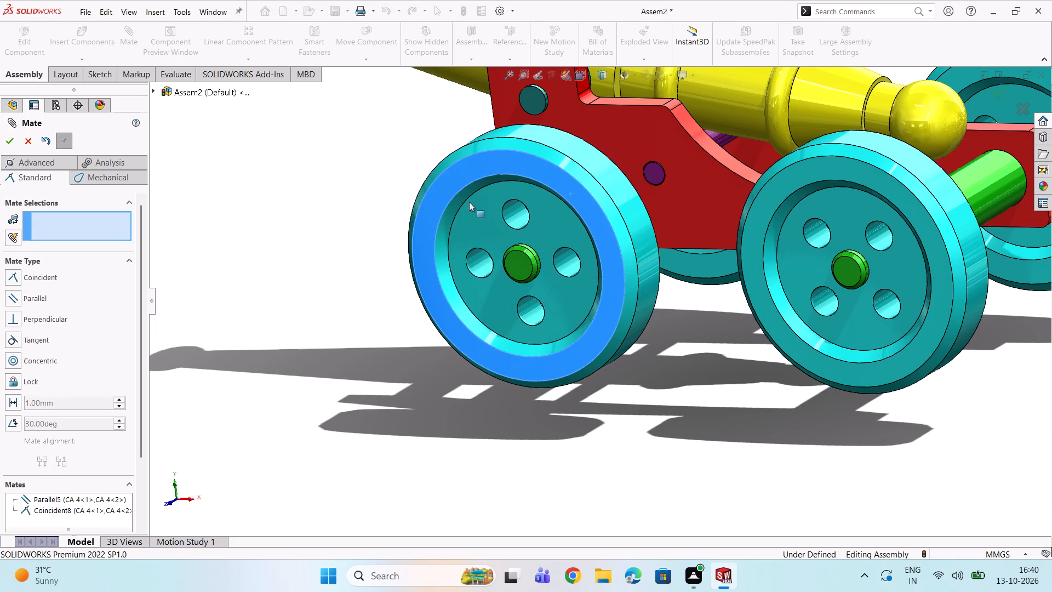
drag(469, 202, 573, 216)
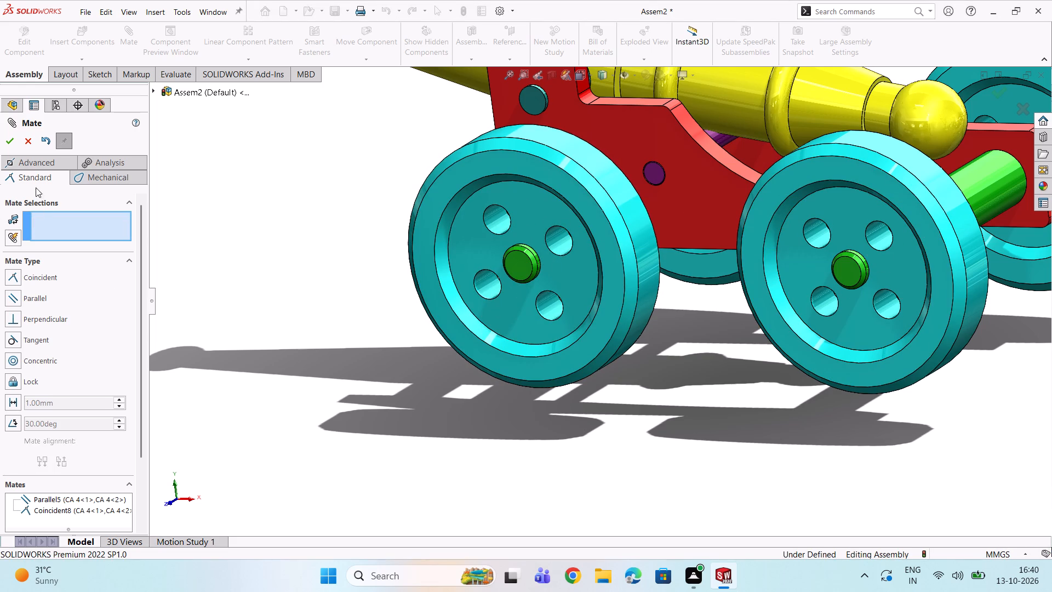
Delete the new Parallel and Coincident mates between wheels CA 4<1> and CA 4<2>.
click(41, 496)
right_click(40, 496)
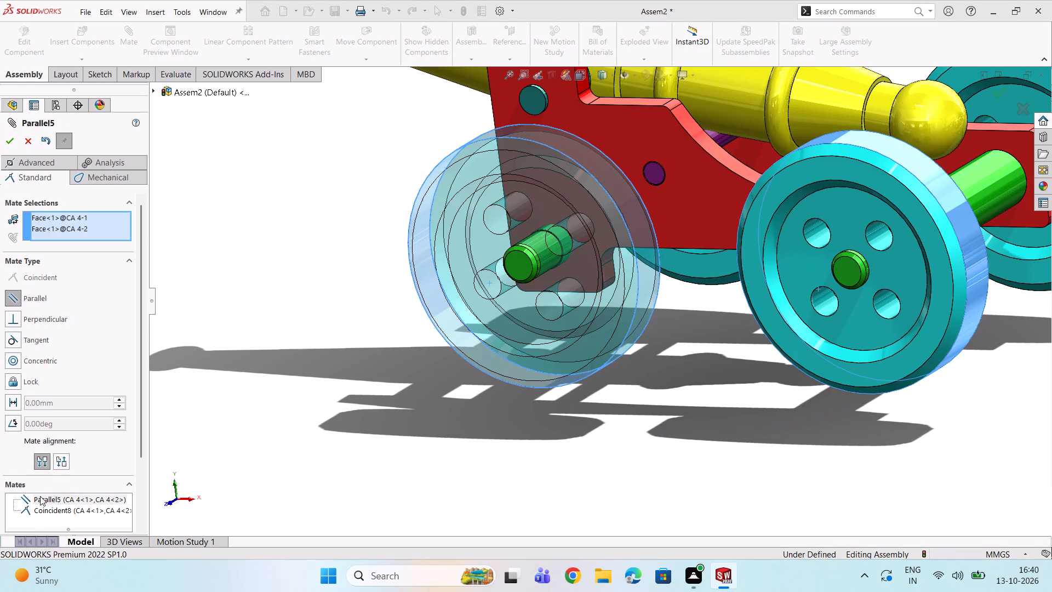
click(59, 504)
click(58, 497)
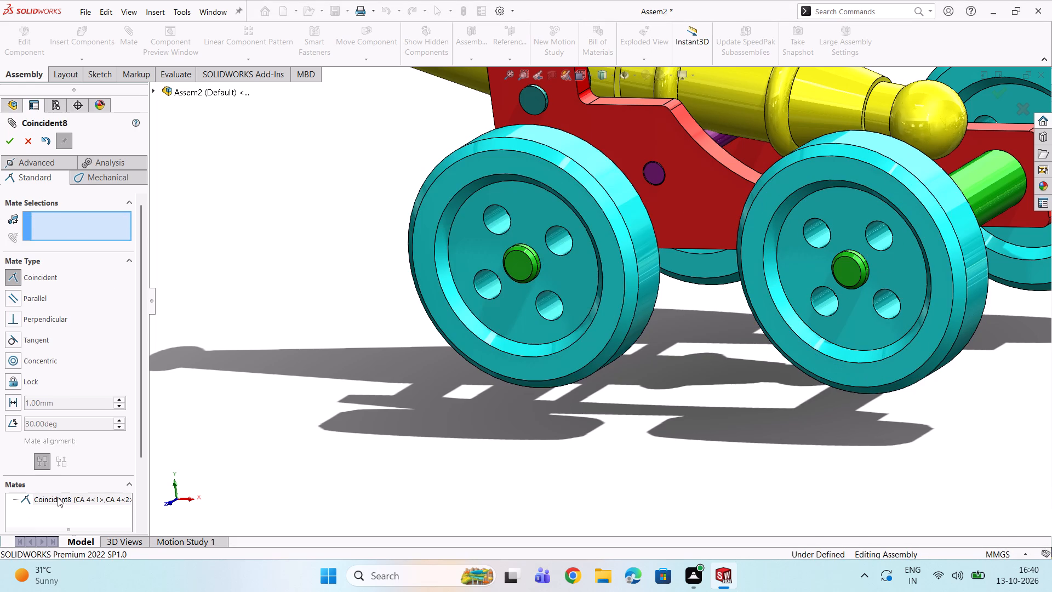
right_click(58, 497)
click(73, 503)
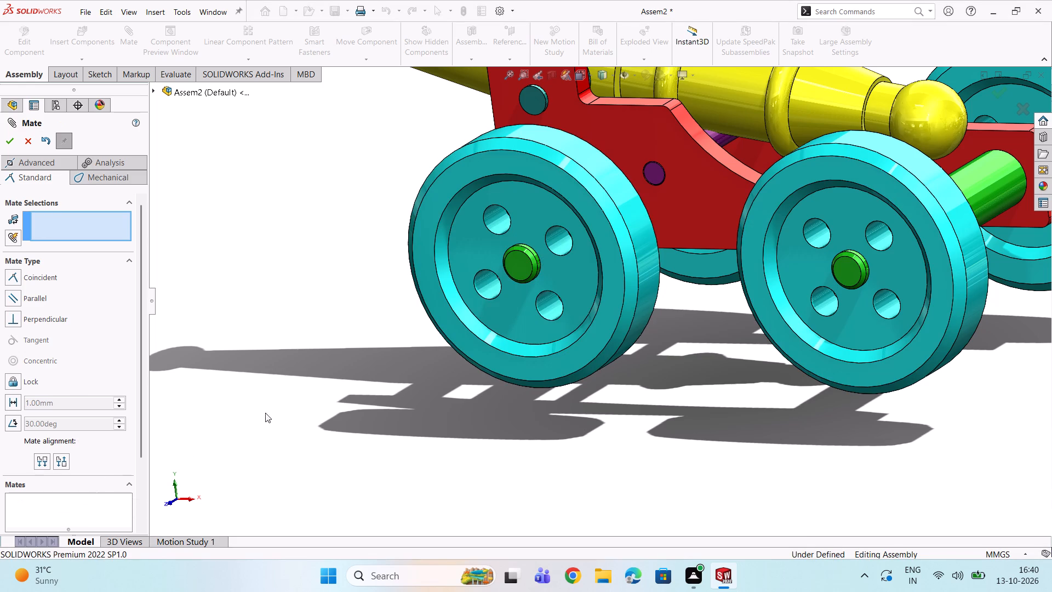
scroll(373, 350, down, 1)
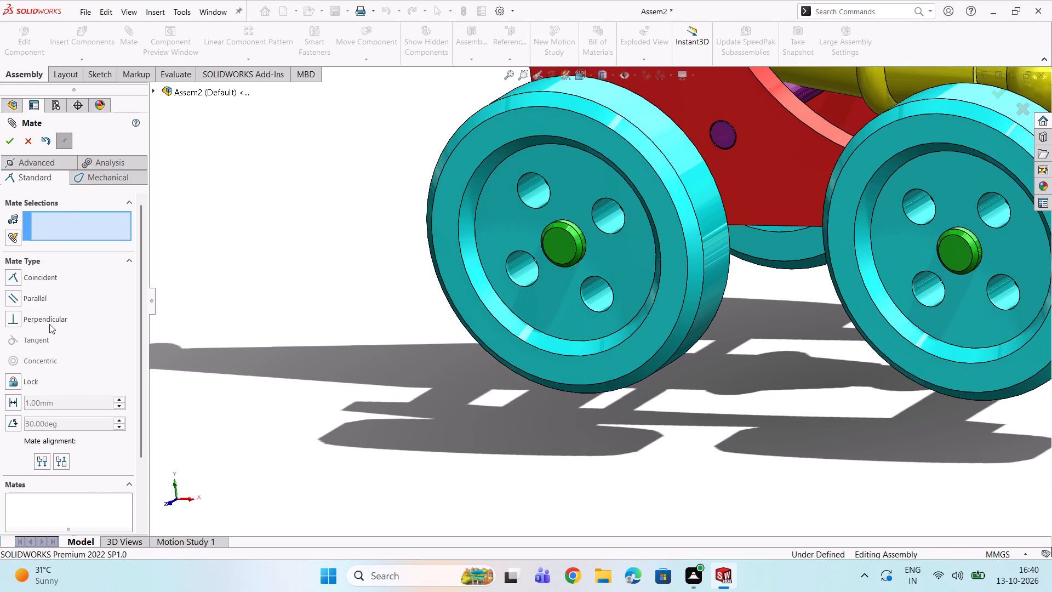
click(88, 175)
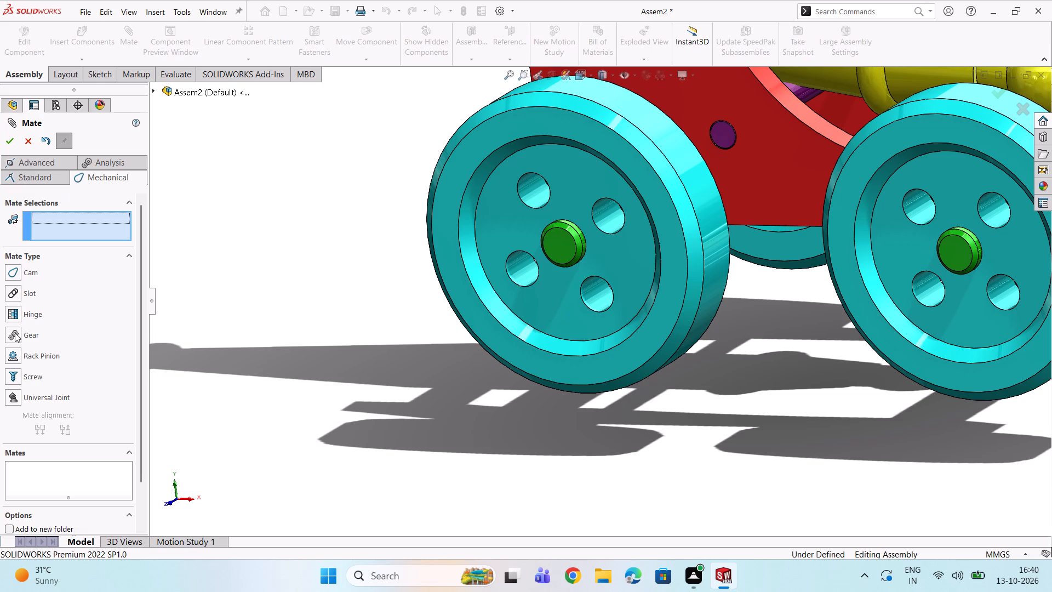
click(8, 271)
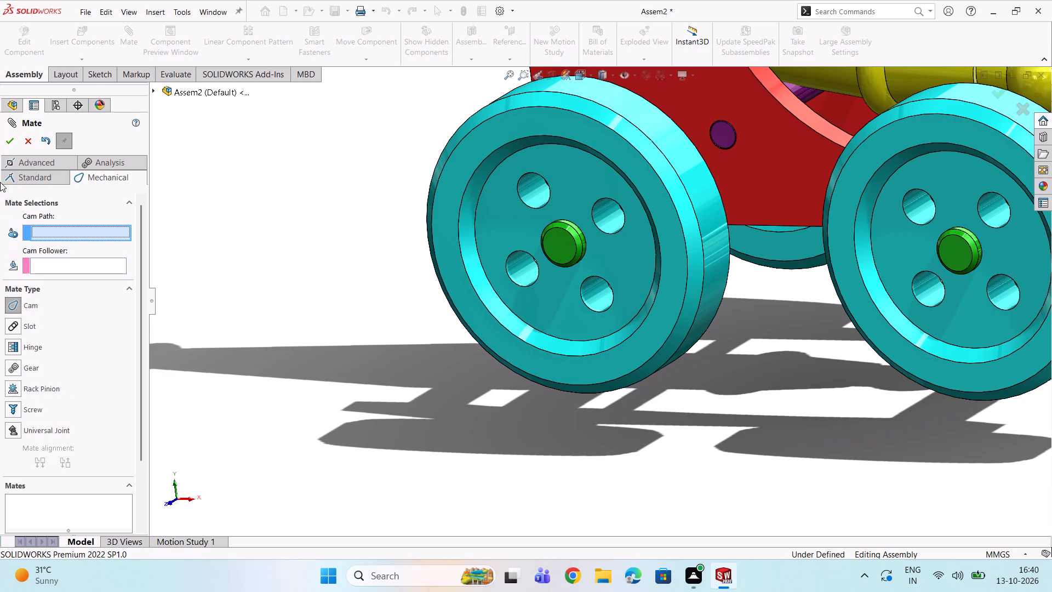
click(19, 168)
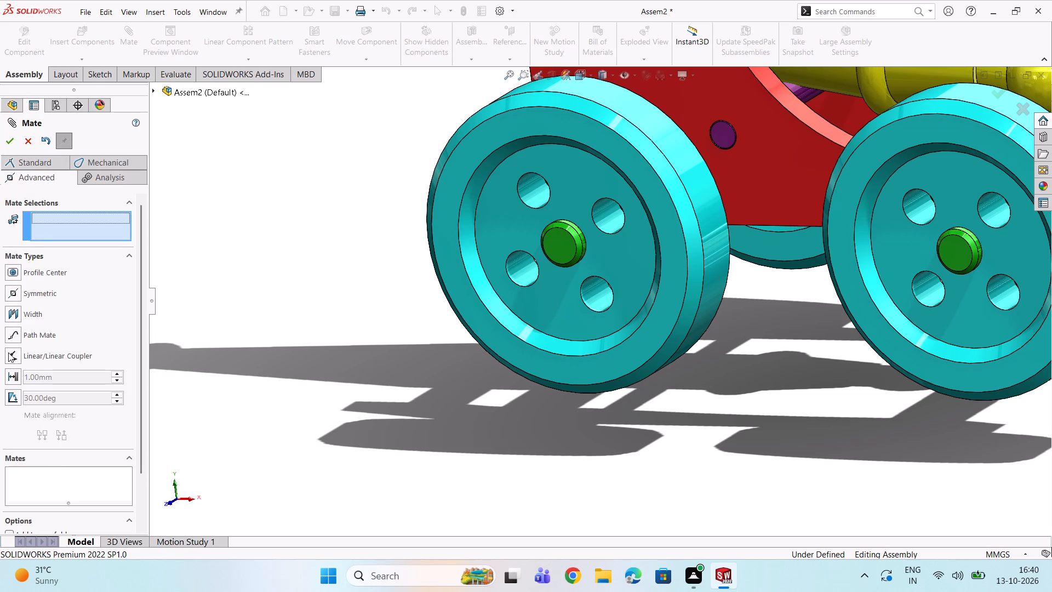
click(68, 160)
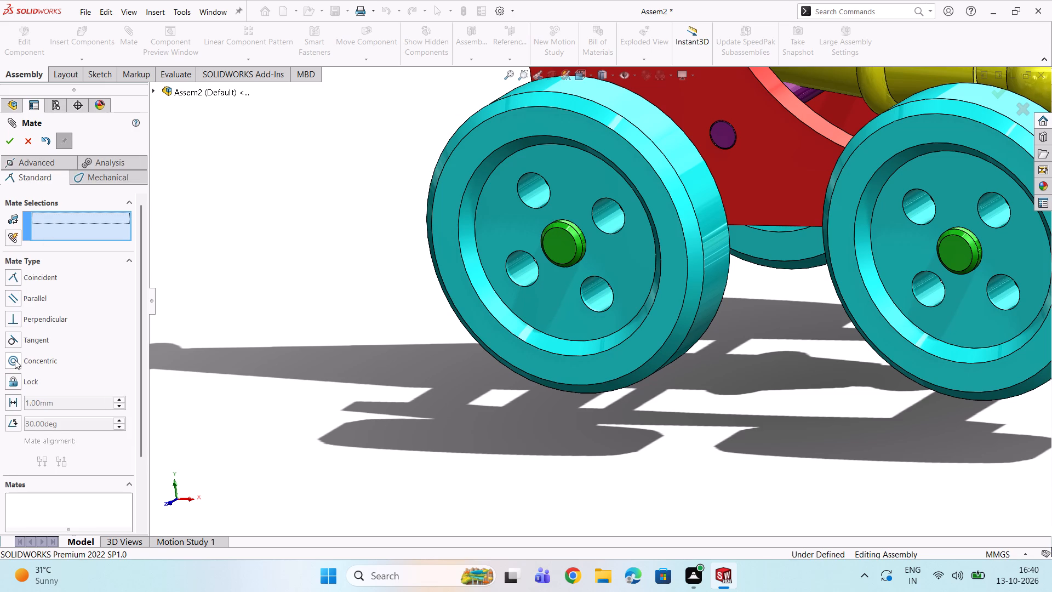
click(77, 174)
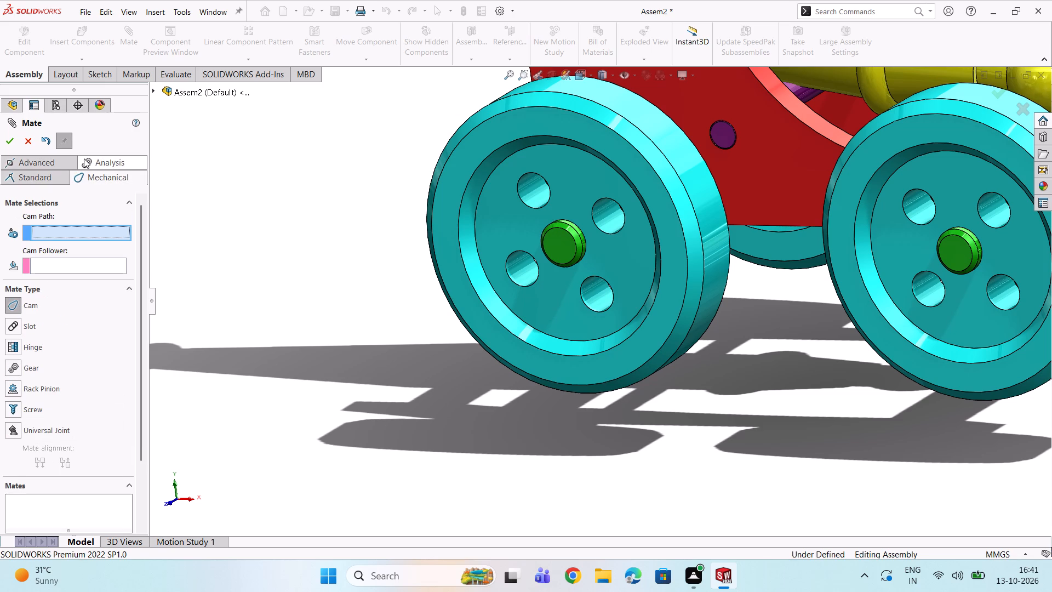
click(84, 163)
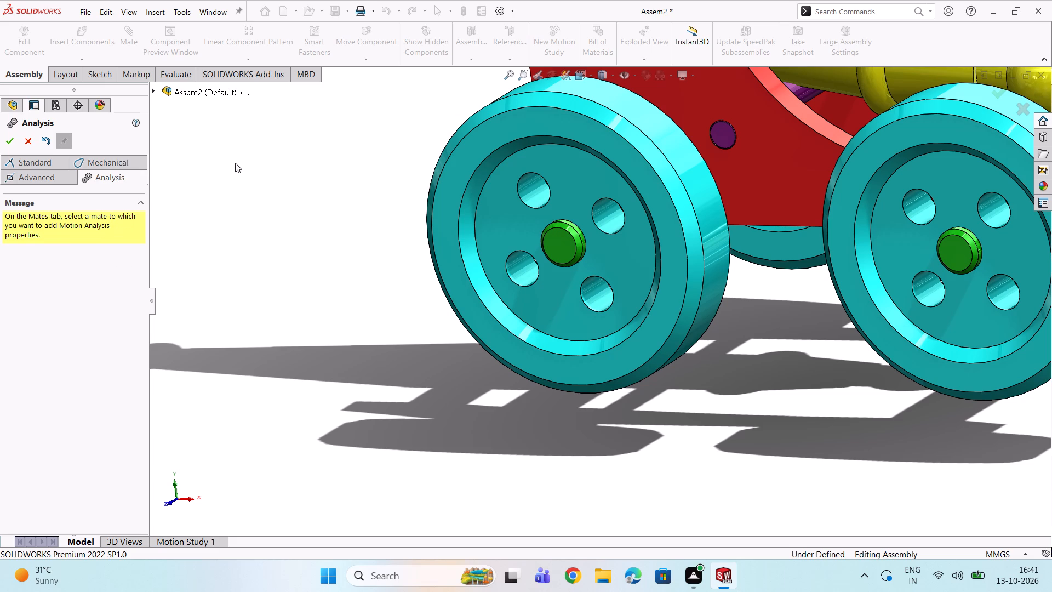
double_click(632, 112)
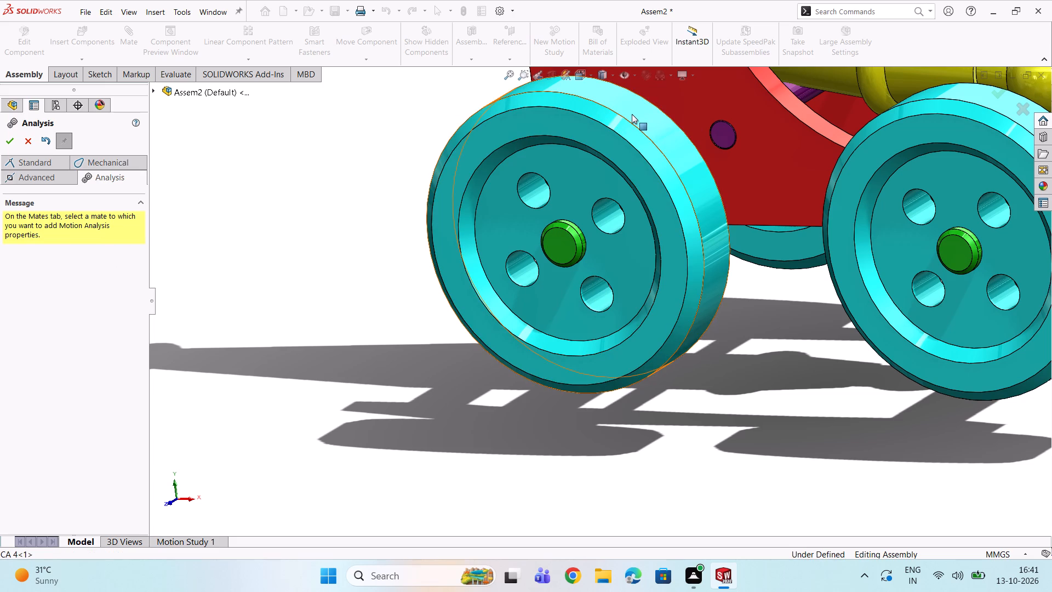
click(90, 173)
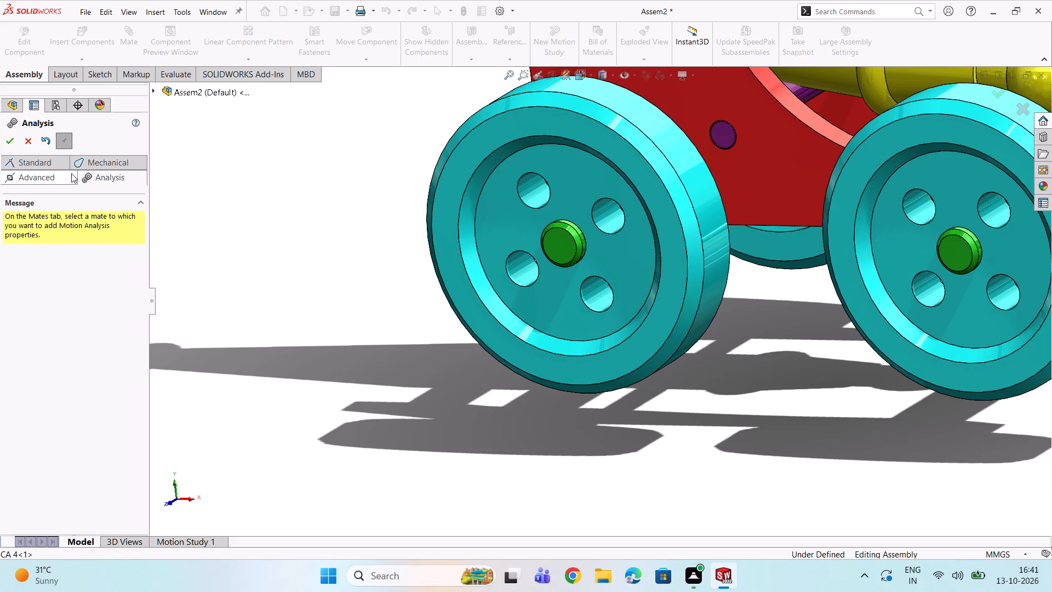
Add a Linear/Linear Coupler mate with a 1.00mm : 1.00mm ratio between the outer rim faces of wheels CA 4<1> and CA 4<2>.
click(71, 173)
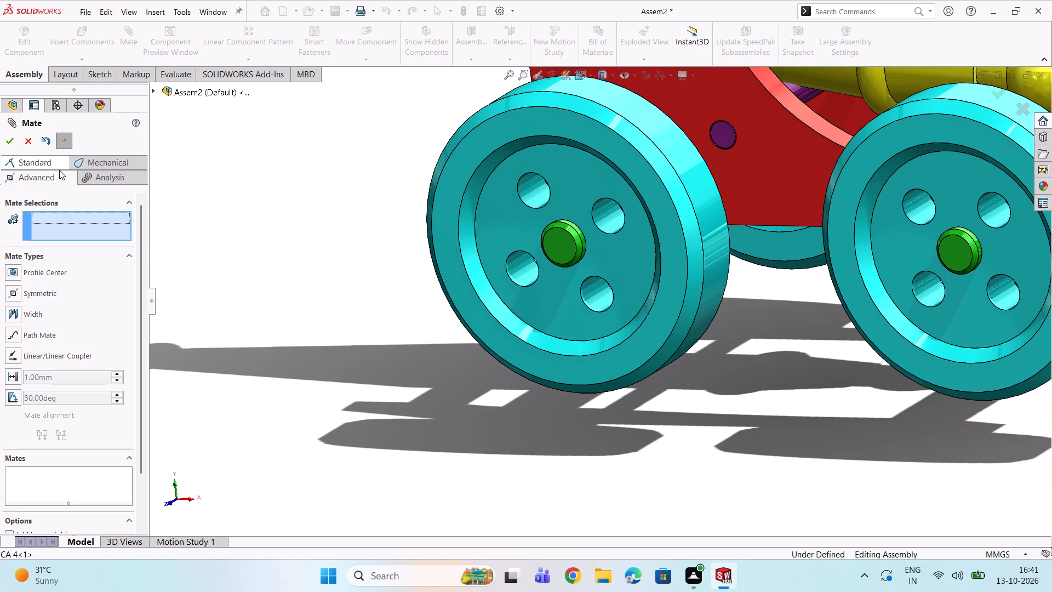
click(15, 357)
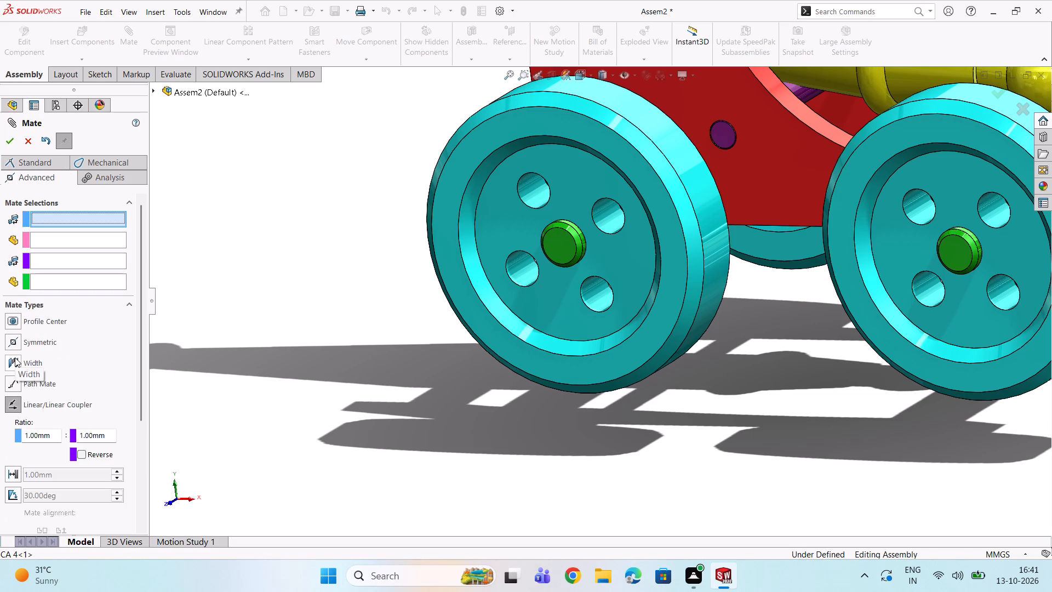
click(685, 172)
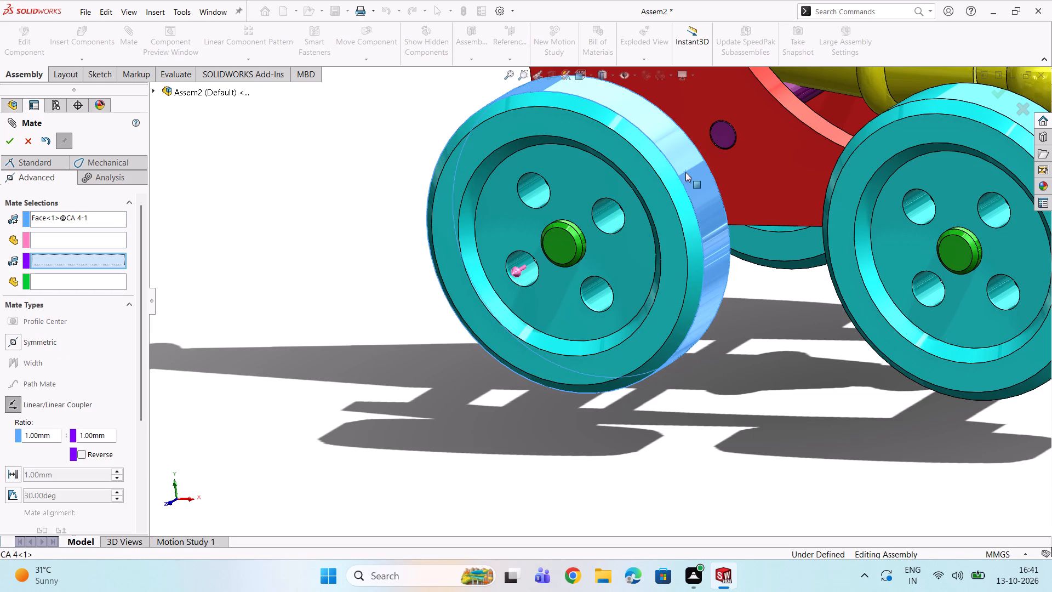
click(977, 99)
scroll(245, 295, up, 1)
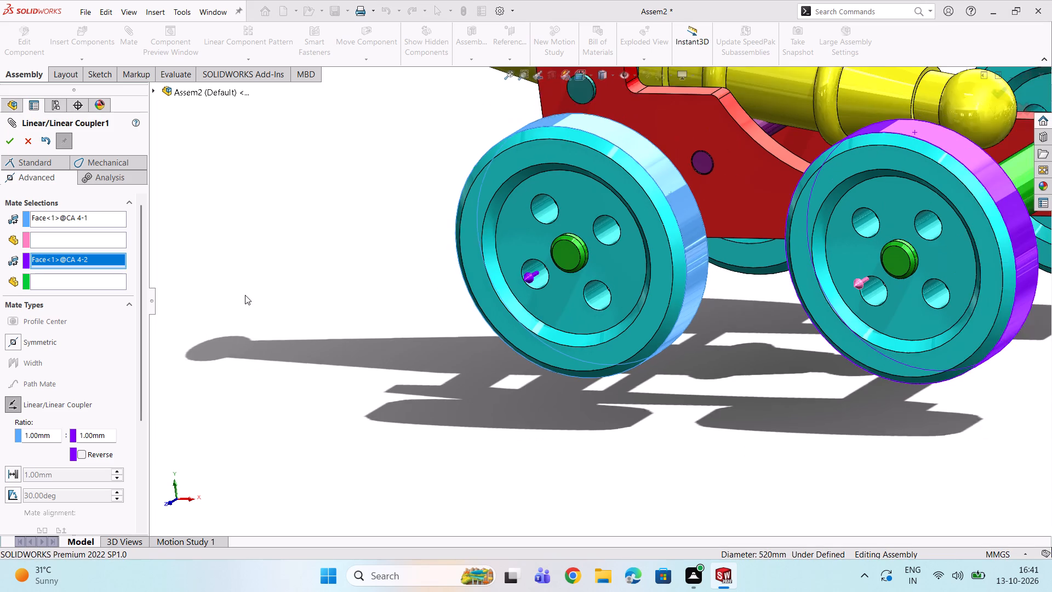
scroll(245, 295, up, 1)
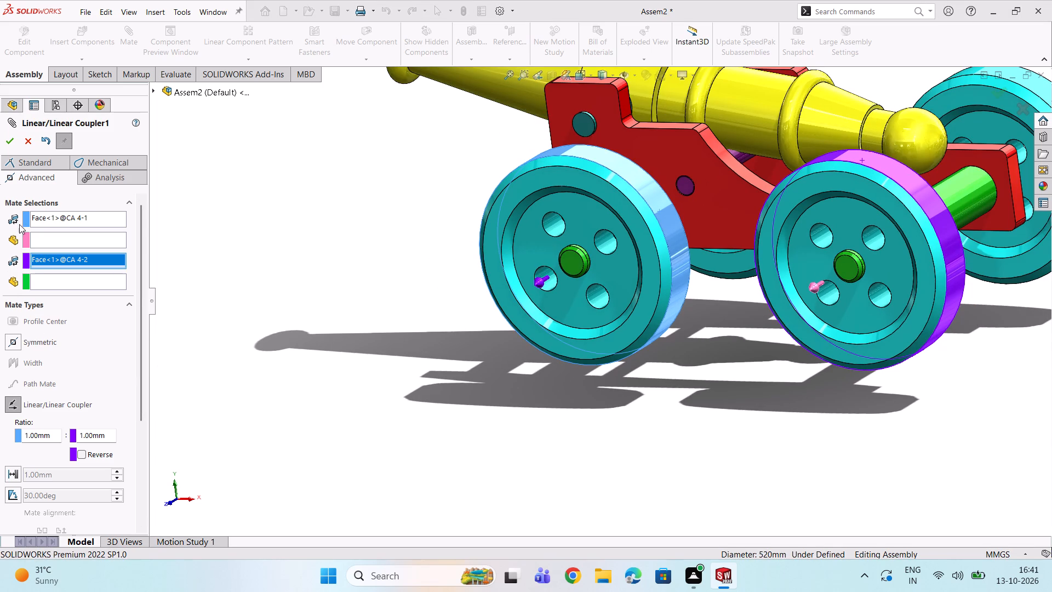
click(9, 140)
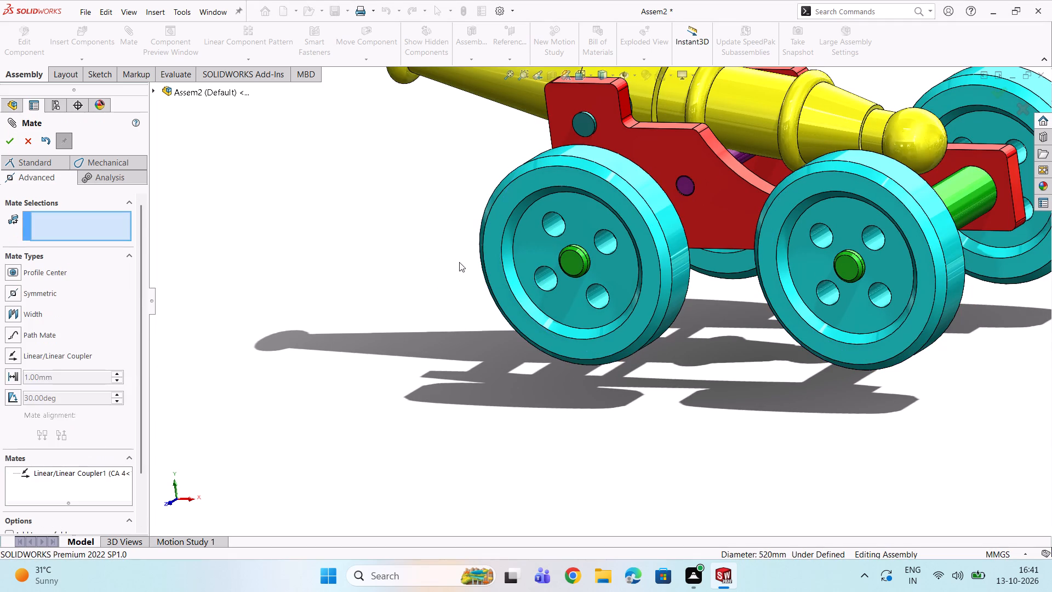
Rotate the front wheel CA 4<1> and the rear wheels CA 4<3> and CA 4<2> to test whether their rotations are linked.
drag(524, 234, 590, 291)
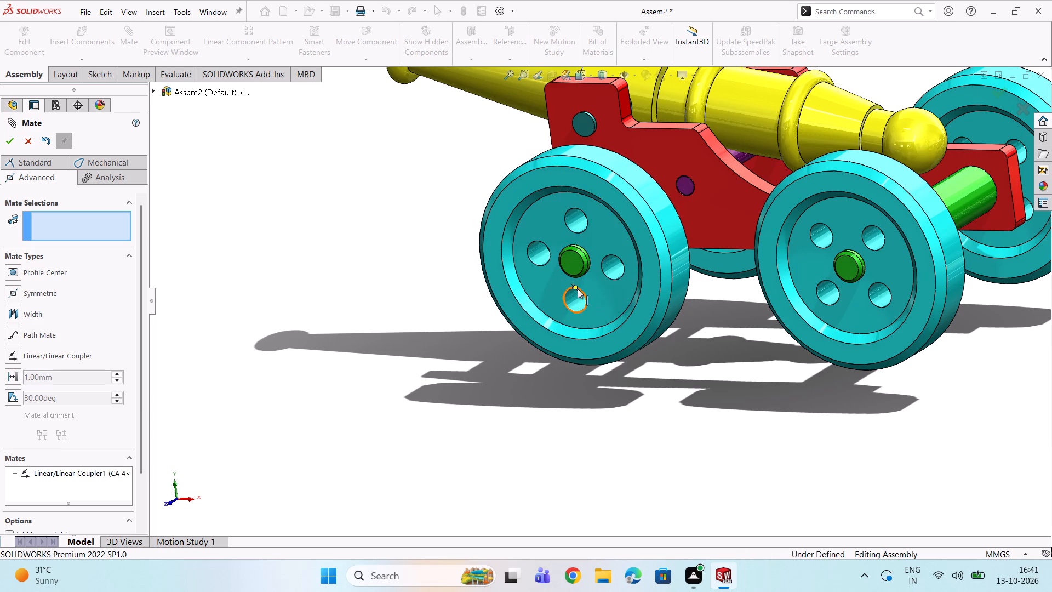
scroll(566, 295, up, 2)
scroll(593, 290, down, 1)
middle_drag(637, 276, 714, 263)
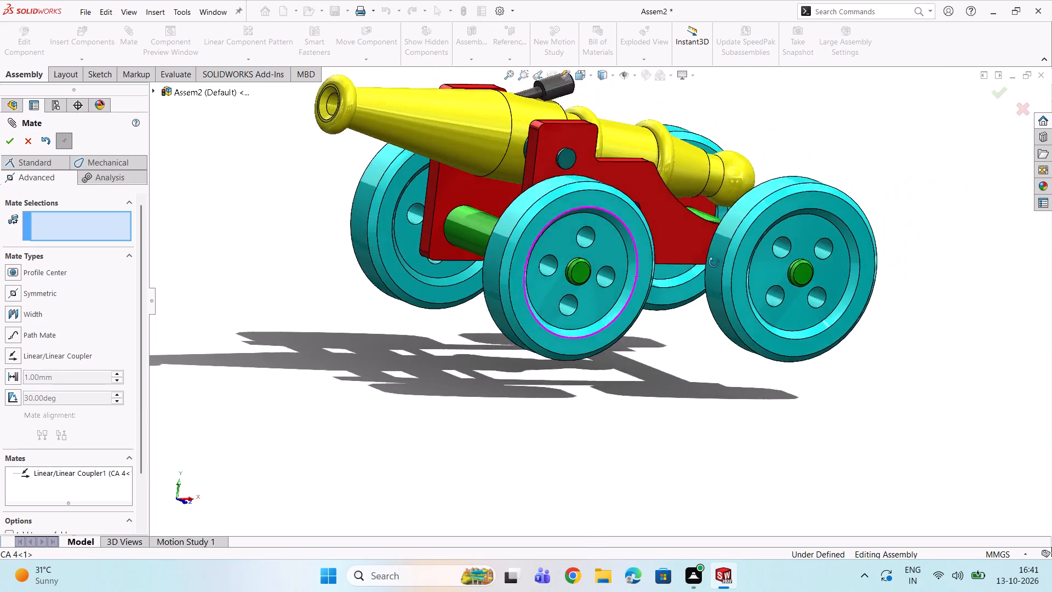
middle_drag(714, 263, 712, 273)
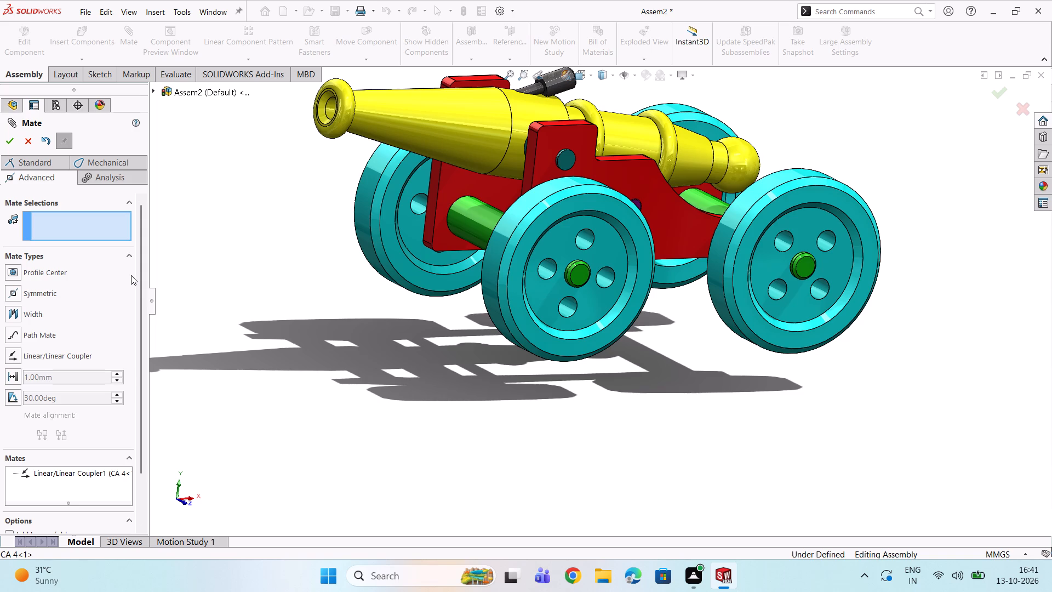
scroll(554, 221, up, 2)
scroll(650, 181, down, 2)
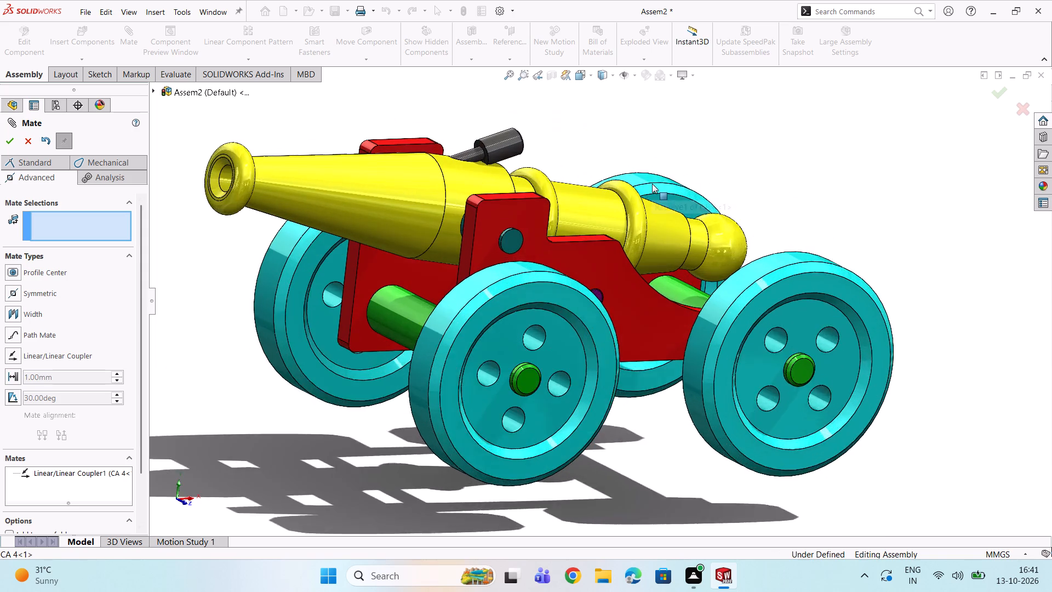
scroll(652, 184, down, 2)
middle_drag(648, 200, 610, 256)
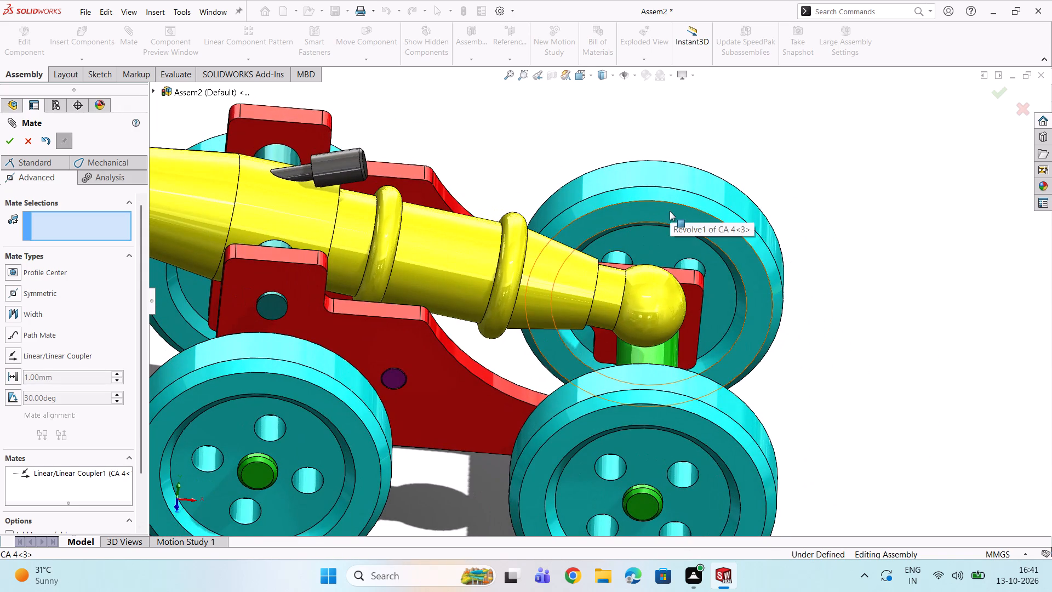
drag(670, 211, 679, 220)
drag(703, 243, 648, 429)
drag(648, 429, 725, 427)
drag(666, 408, 660, 412)
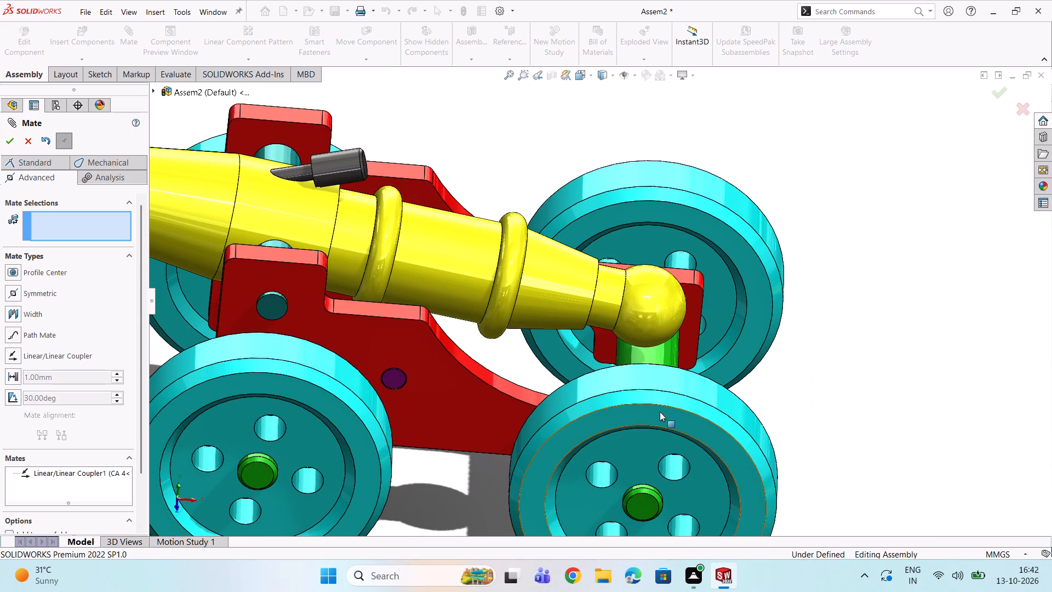
drag(660, 412, 741, 503)
drag(741, 489, 665, 417)
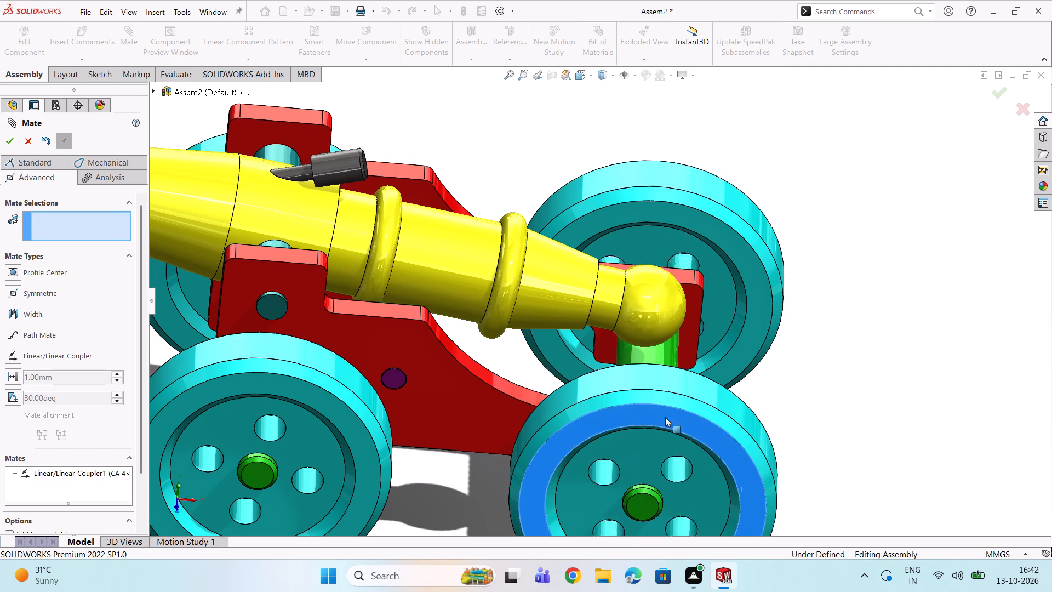
drag(665, 417, 538, 394)
drag(538, 394, 575, 401)
Pivot the yellow cannon barrel between the carriage sides so its muzzle points upward, and leave the Mate command.
scroll(540, 374, up, 3)
scroll(428, 325, up, 1)
middle_drag(353, 307, 353, 261)
drag(352, 236, 345, 257)
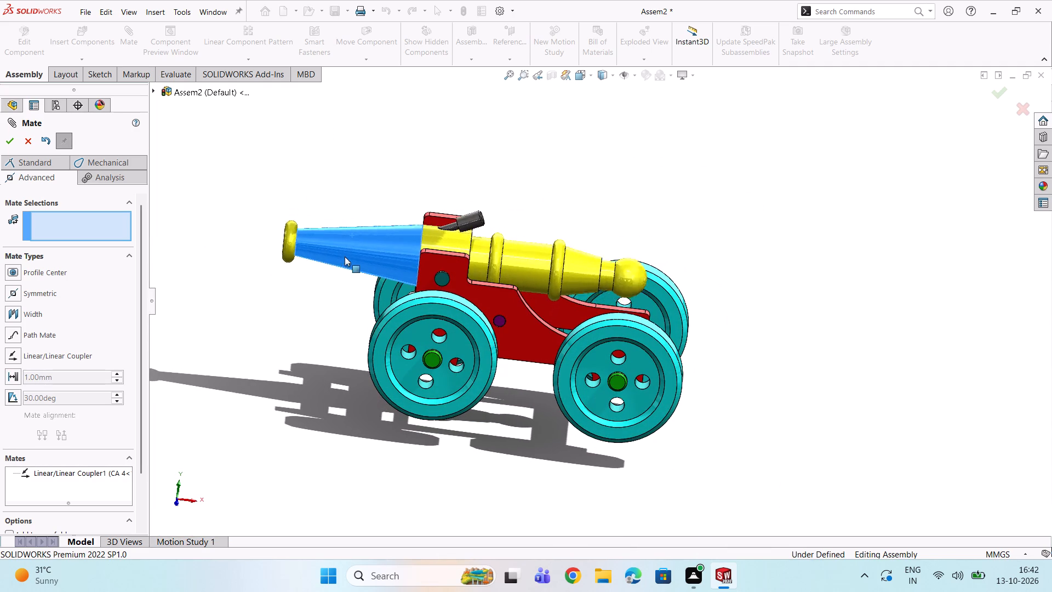
drag(345, 257, 350, 246)
click(350, 244)
drag(353, 238, 363, 232)
click(364, 231)
drag(365, 230, 384, 223)
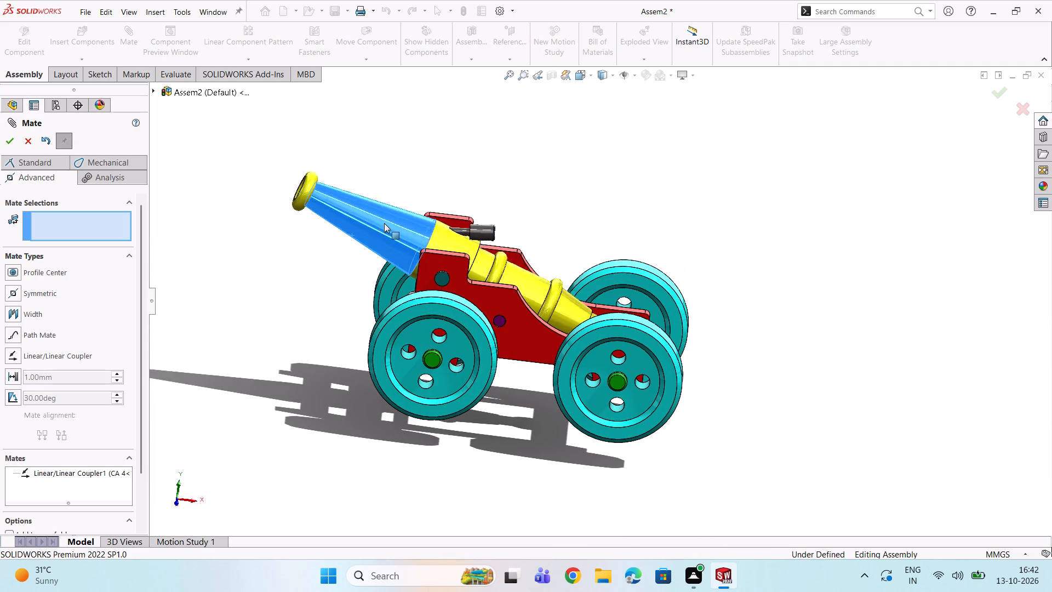
drag(384, 223, 392, 240)
drag(392, 240, 394, 235)
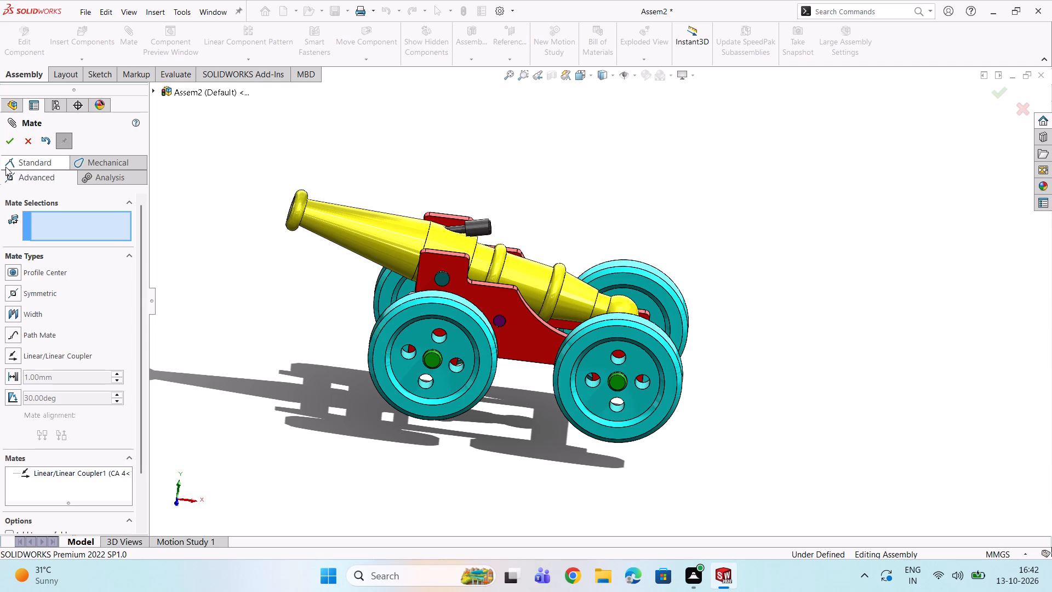
double_click(26, 141)
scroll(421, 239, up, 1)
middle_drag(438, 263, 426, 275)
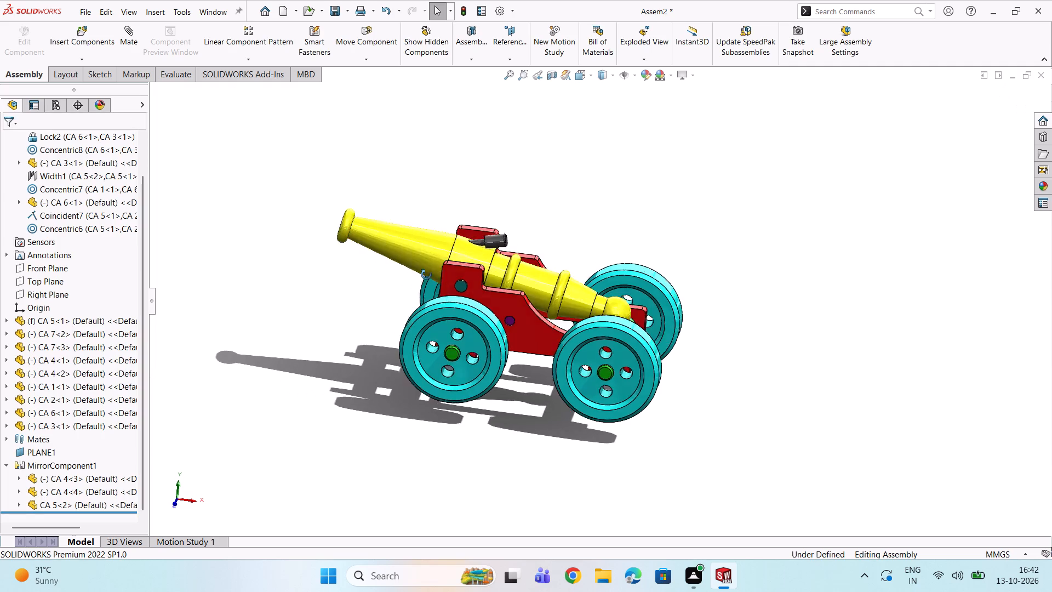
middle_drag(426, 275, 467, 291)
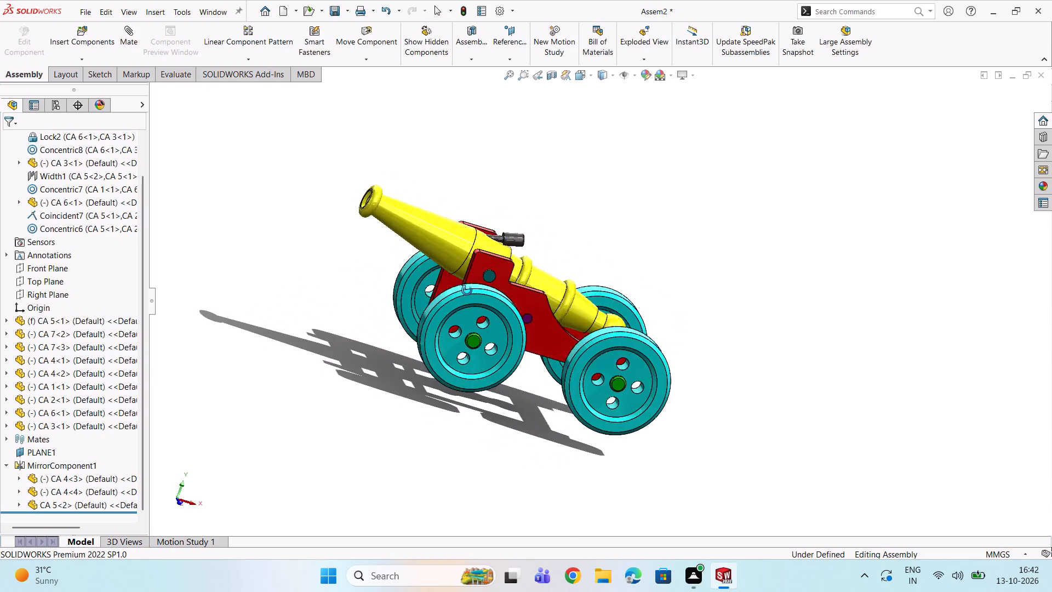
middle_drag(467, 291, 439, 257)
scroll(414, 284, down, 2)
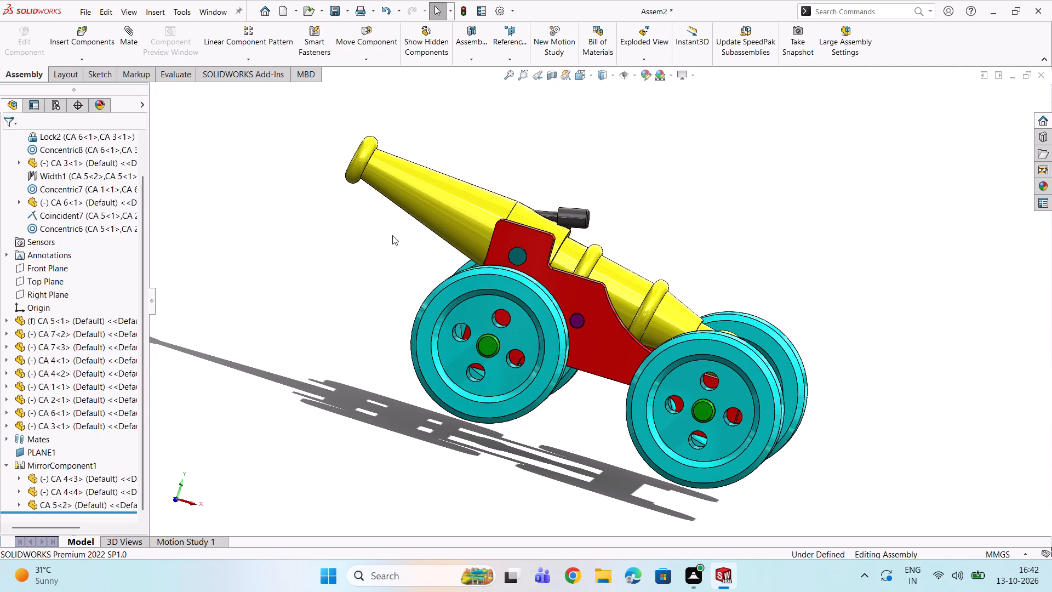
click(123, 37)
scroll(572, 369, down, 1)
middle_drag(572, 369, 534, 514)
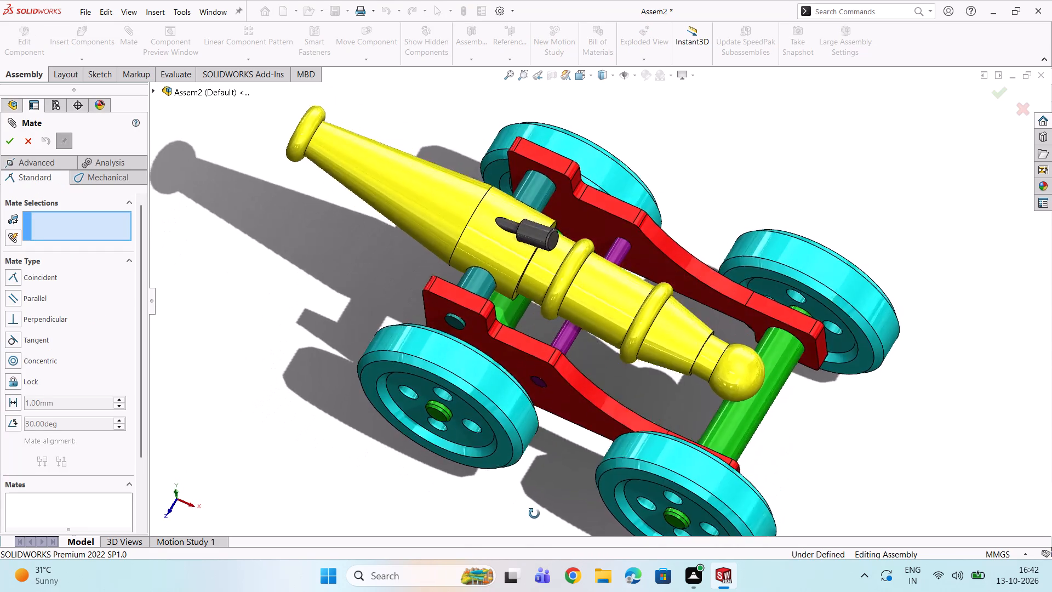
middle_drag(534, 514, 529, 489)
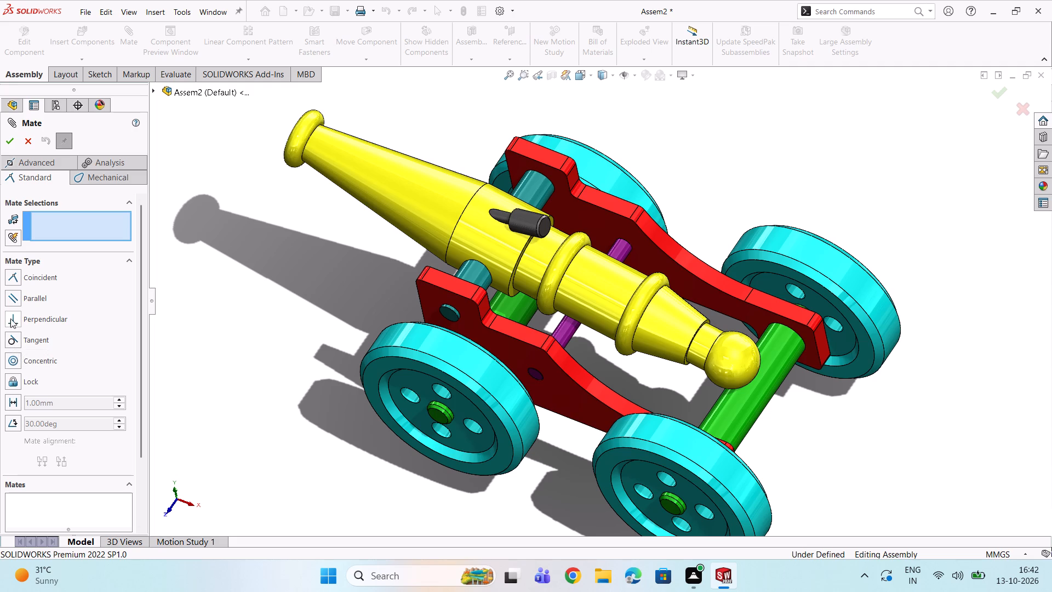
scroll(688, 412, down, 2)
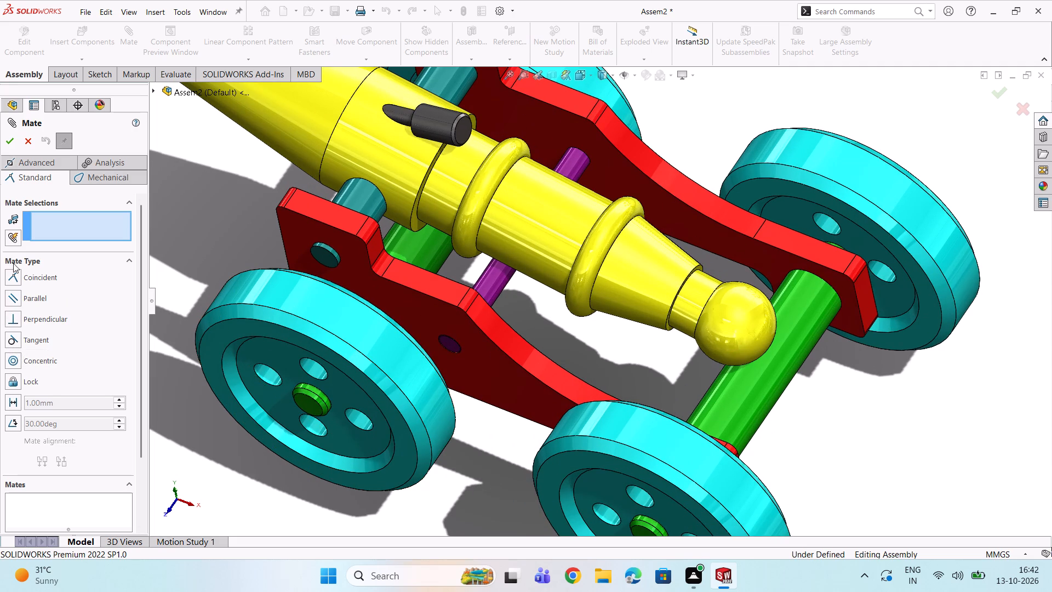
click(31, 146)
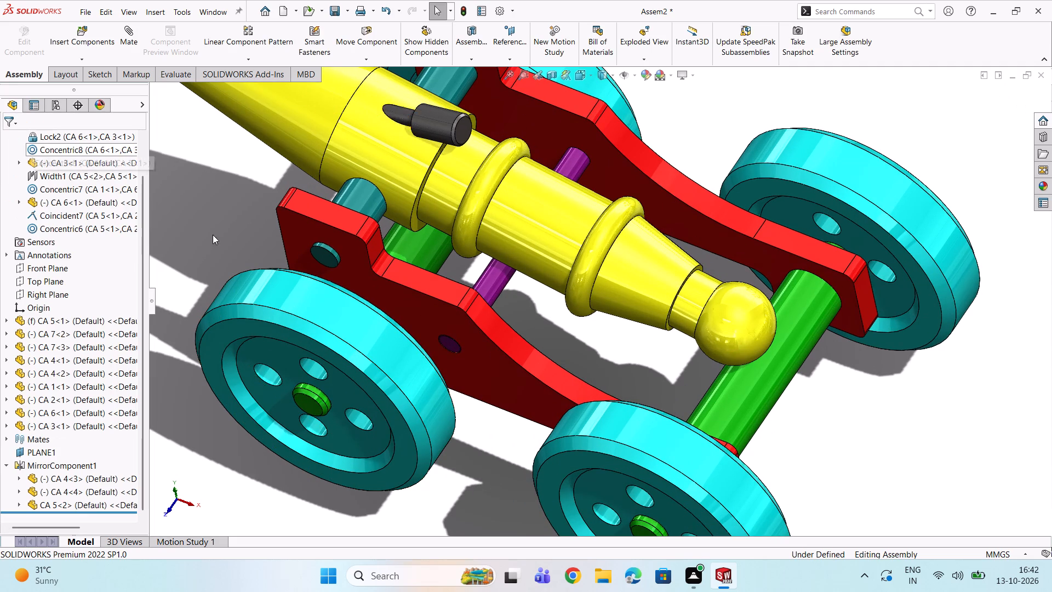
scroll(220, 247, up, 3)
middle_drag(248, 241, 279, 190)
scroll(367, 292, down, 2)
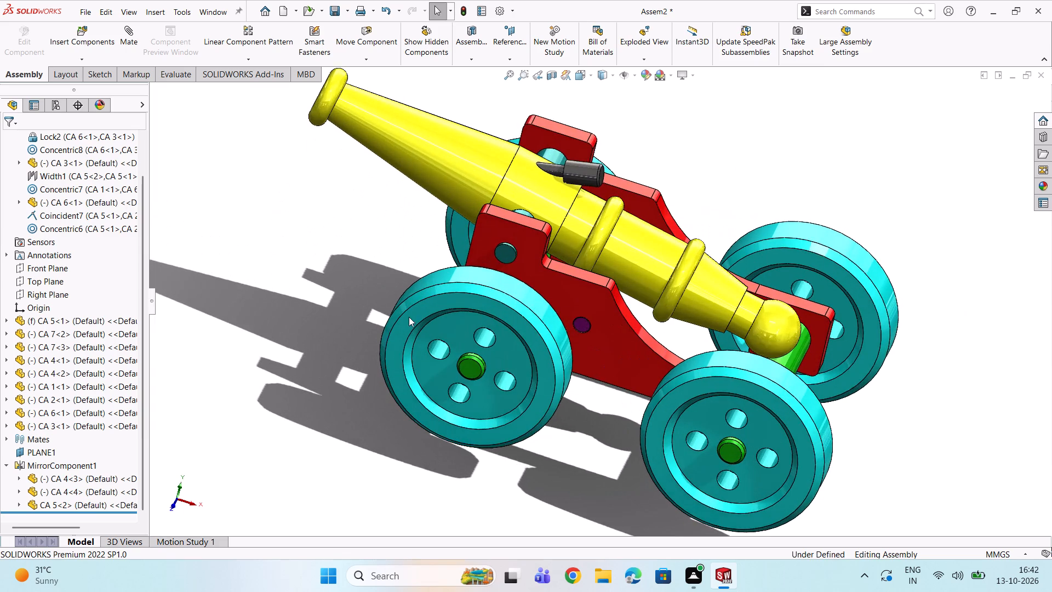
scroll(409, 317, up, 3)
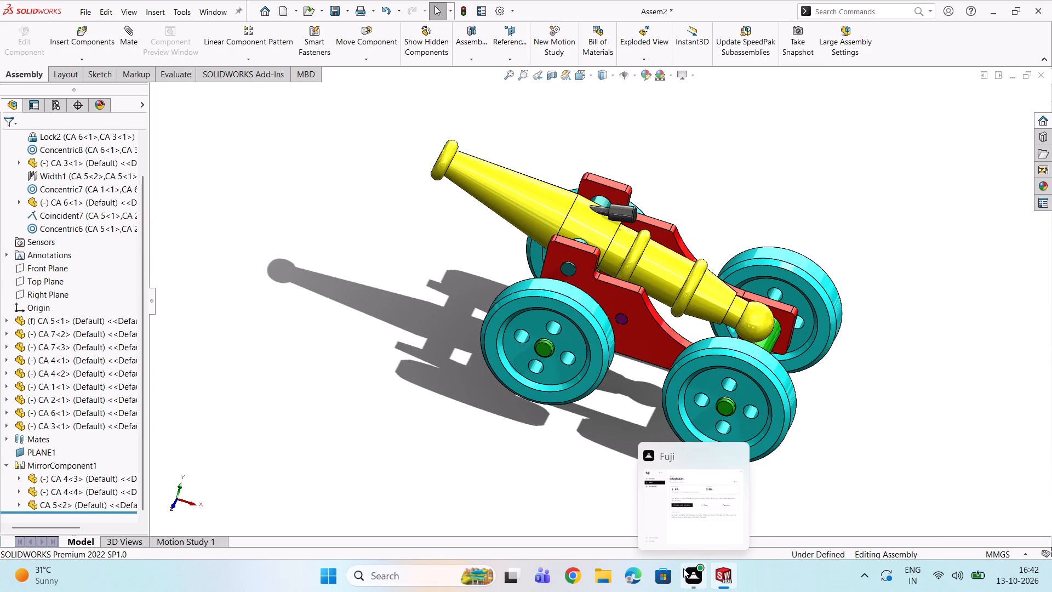
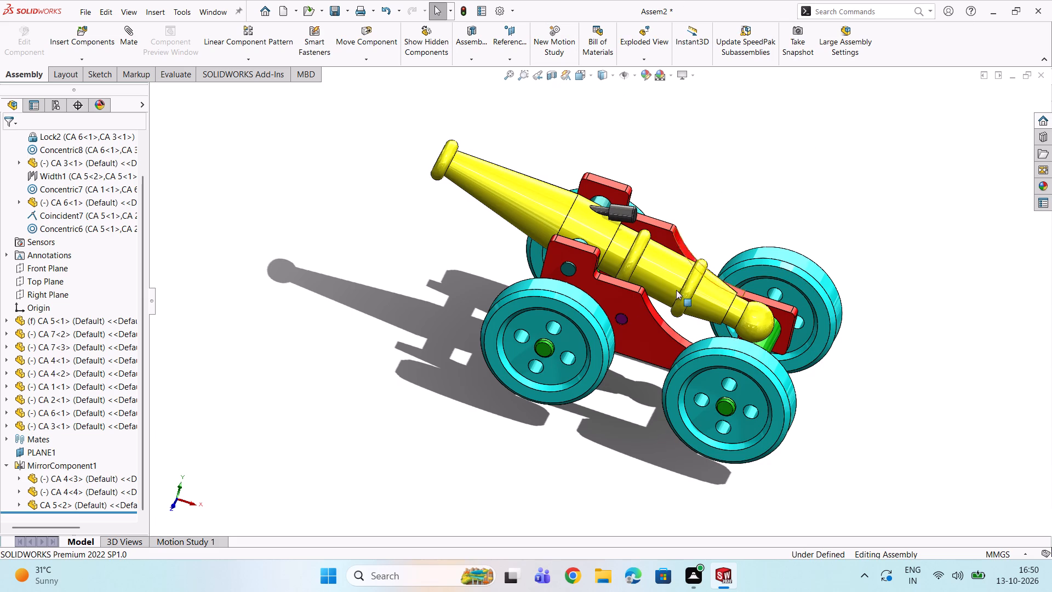
Rotate the front wheel CA 4<1> about its axle to check whether the rear wheel on the same side turns with it.
drag(506, 345, 518, 366)
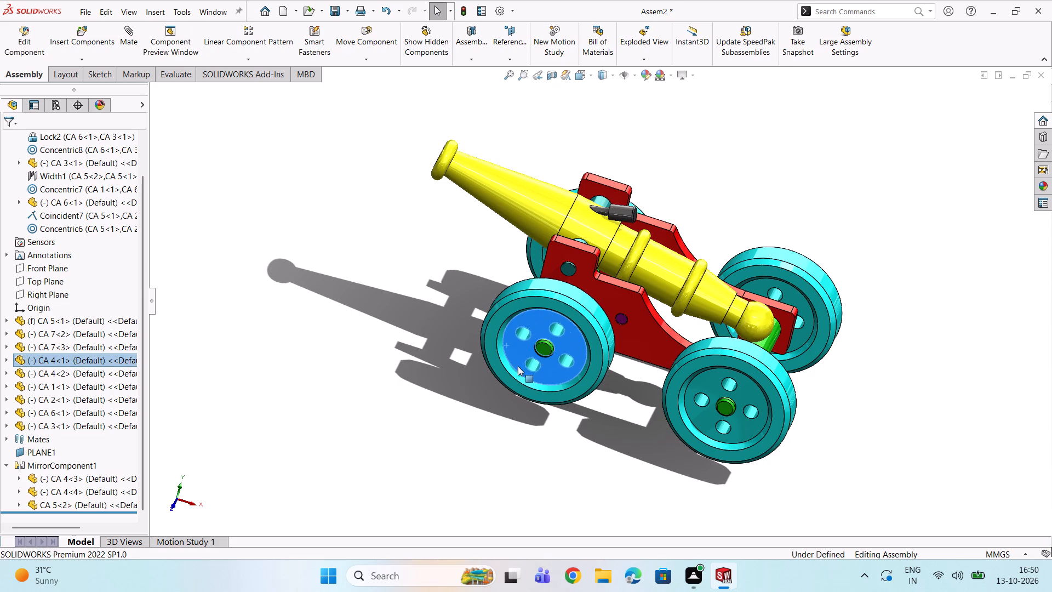
drag(518, 366, 596, 354)
drag(585, 312, 606, 265)
drag(573, 240, 638, 339)
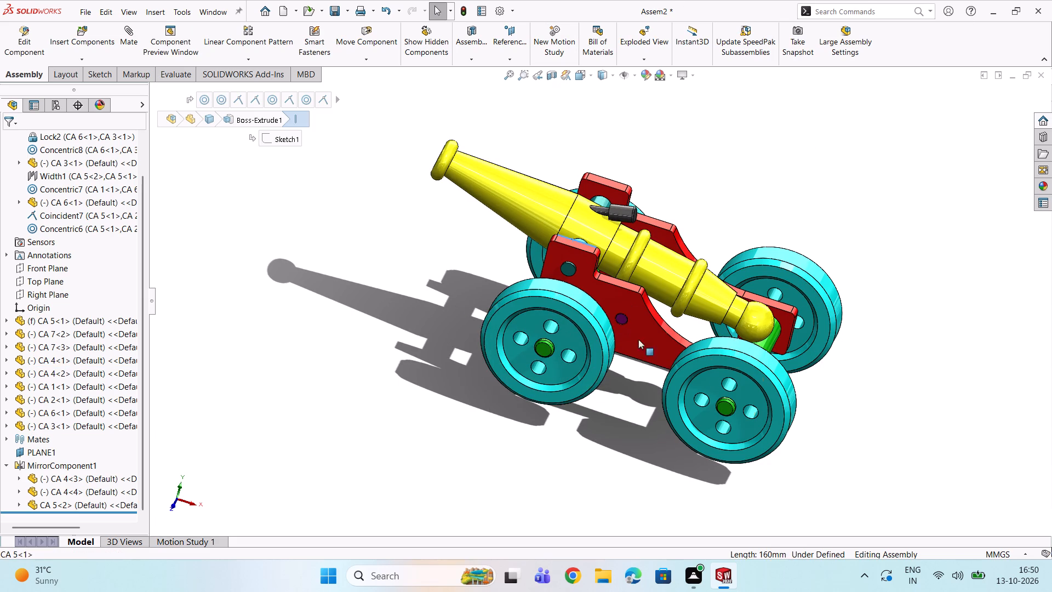
drag(638, 339, 557, 380)
drag(549, 367, 512, 394)
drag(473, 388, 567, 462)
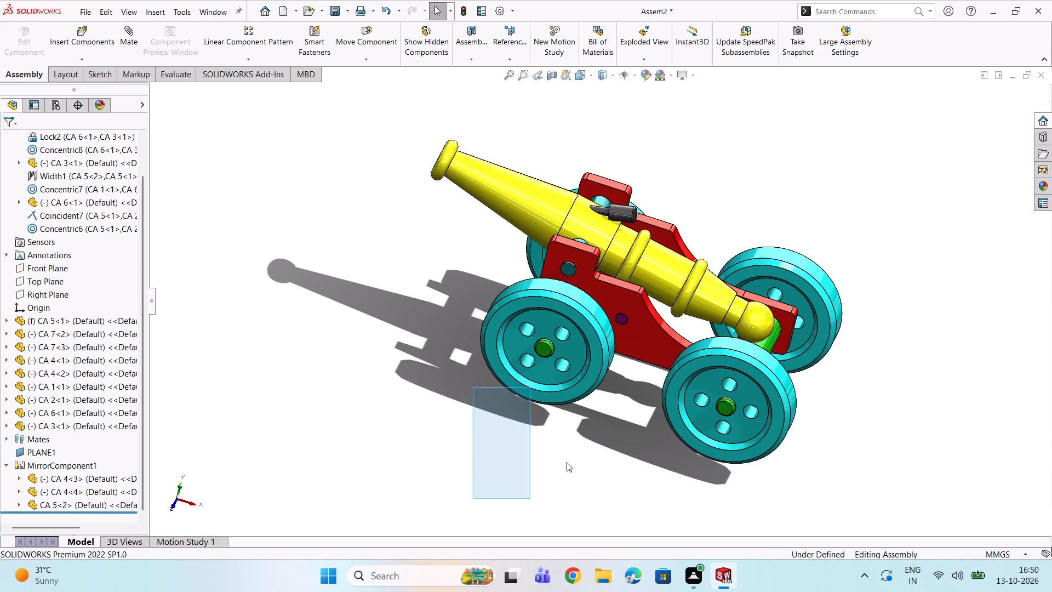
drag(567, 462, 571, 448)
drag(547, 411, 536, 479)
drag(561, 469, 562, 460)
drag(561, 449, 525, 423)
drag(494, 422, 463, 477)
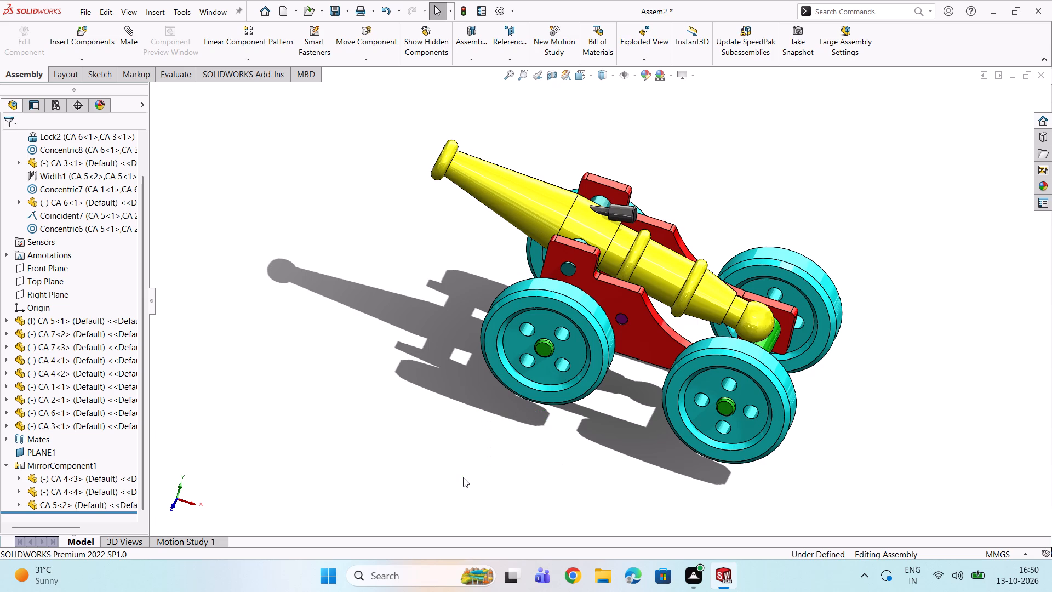
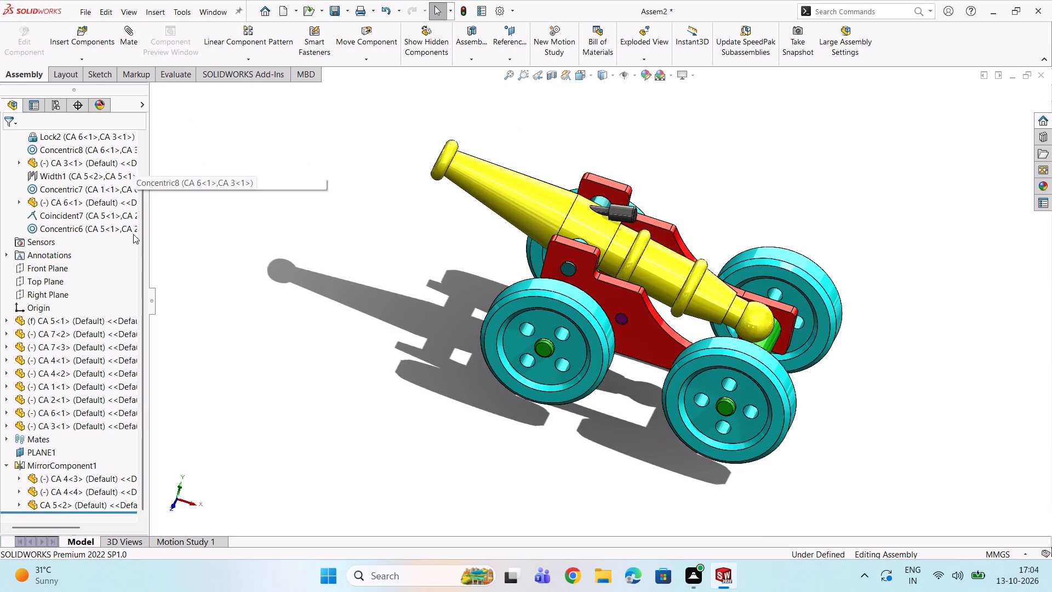
Rotate the front wheel CA 4<1> back and forth again to check its motion against the rear wheel on the same side.
scroll(545, 341, down, 3)
drag(521, 375, 584, 334)
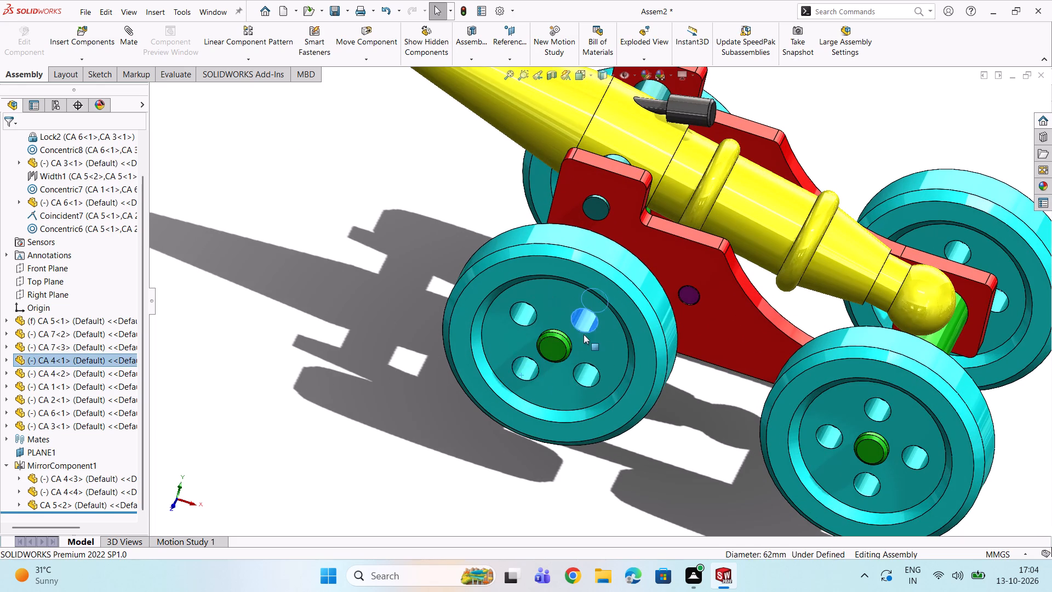
drag(584, 334, 547, 297)
drag(502, 240, 521, 310)
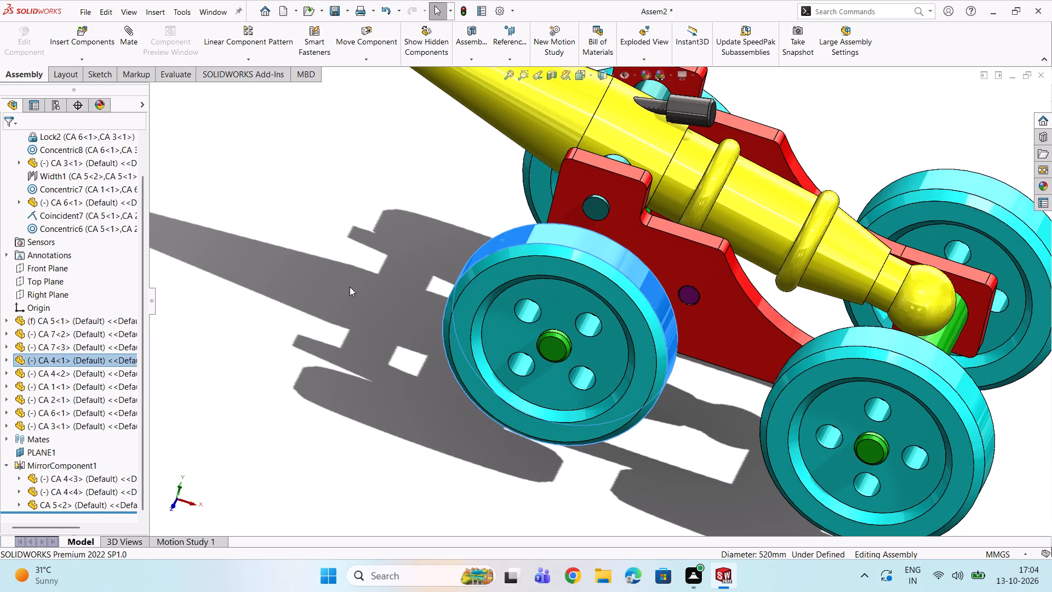
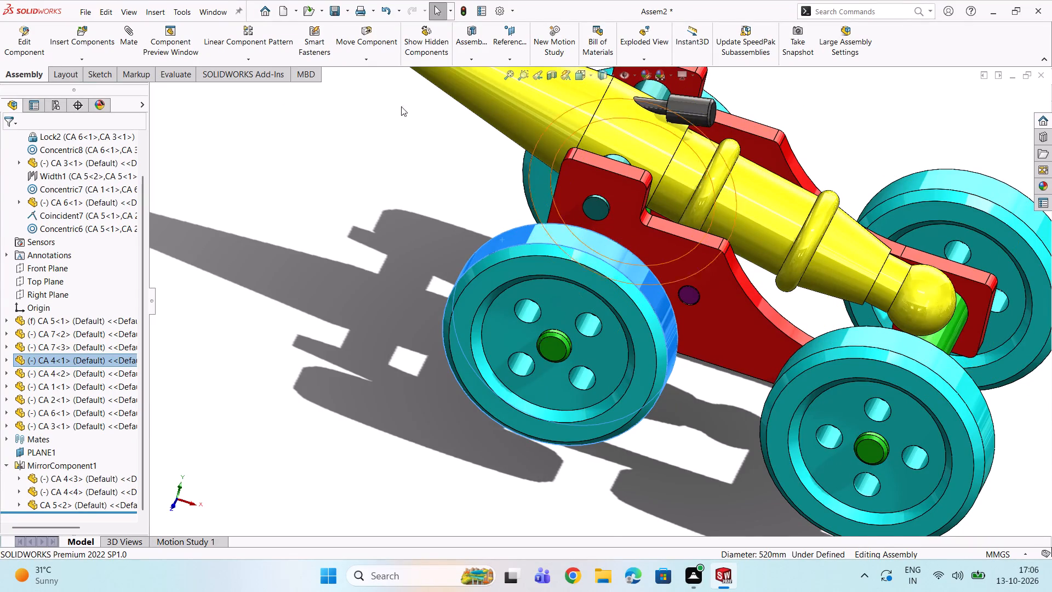
Rotate the front wheel CA 4<1> in both directions by one of its round holes to check how it turns.
scroll(344, 105, down, 1)
drag(575, 371, 515, 282)
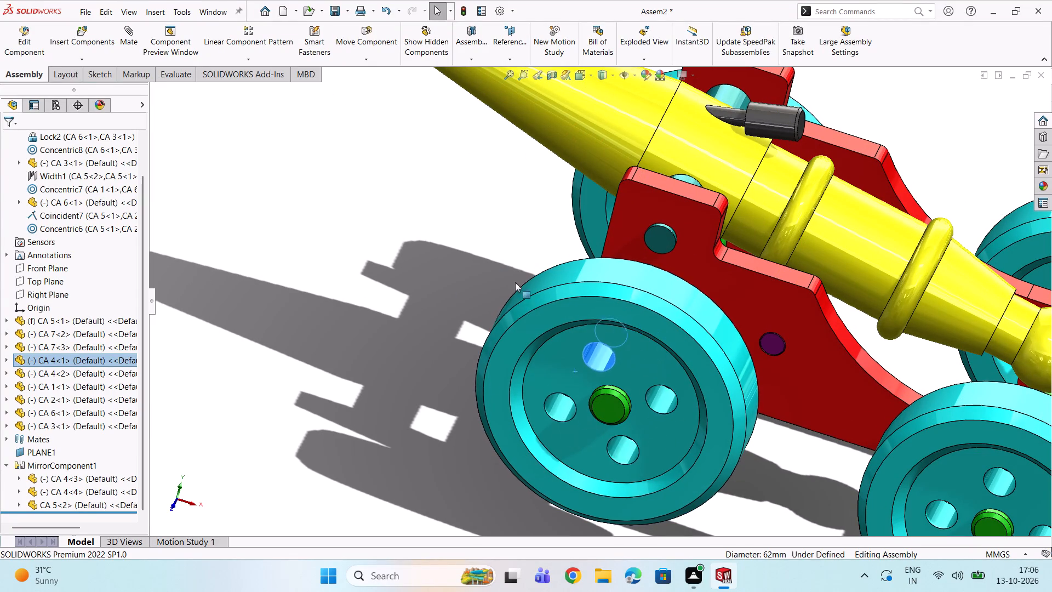
drag(515, 282, 600, 475)
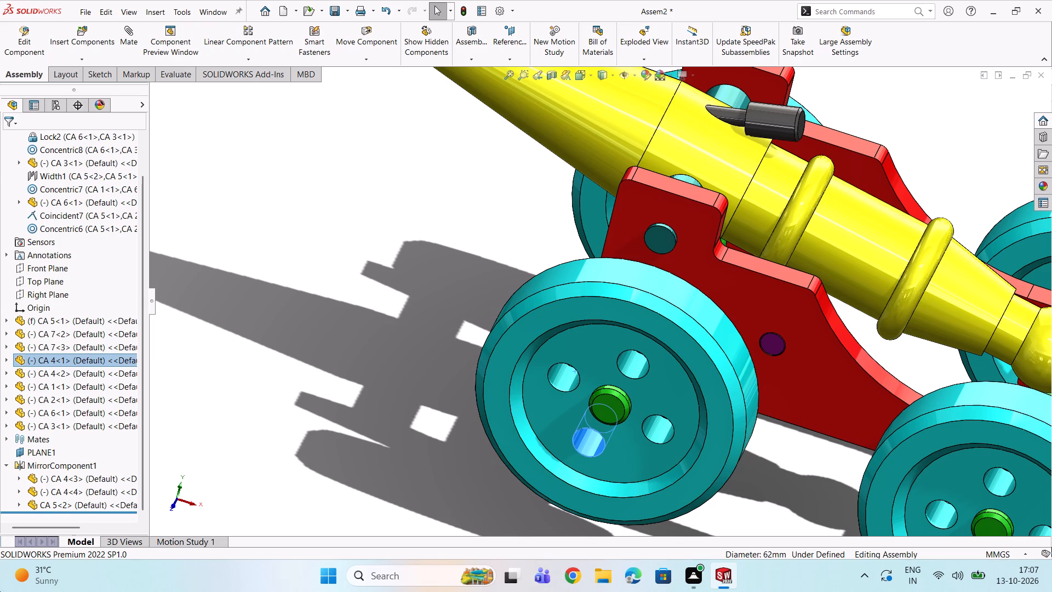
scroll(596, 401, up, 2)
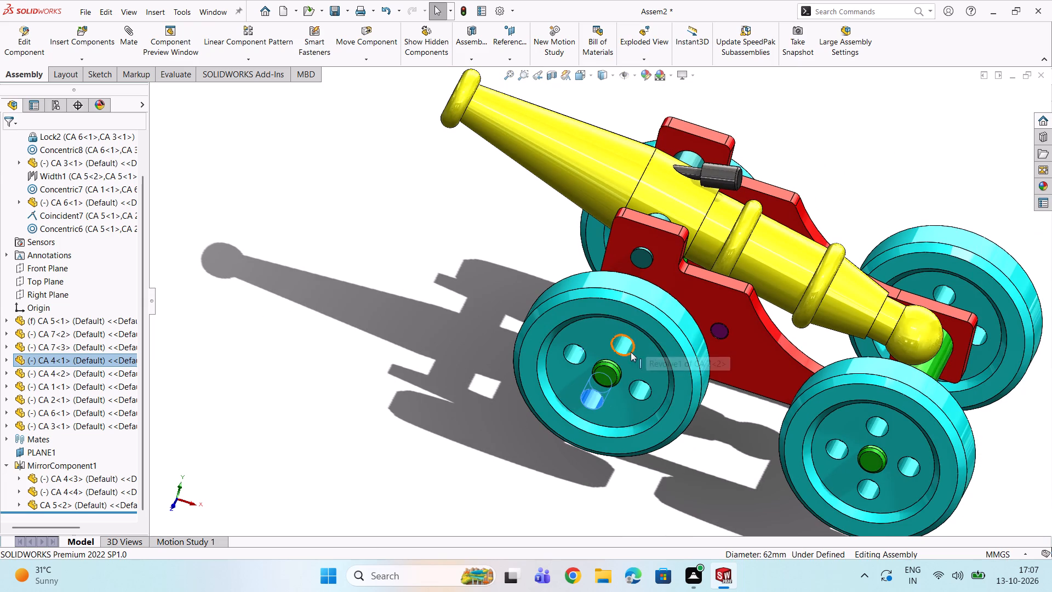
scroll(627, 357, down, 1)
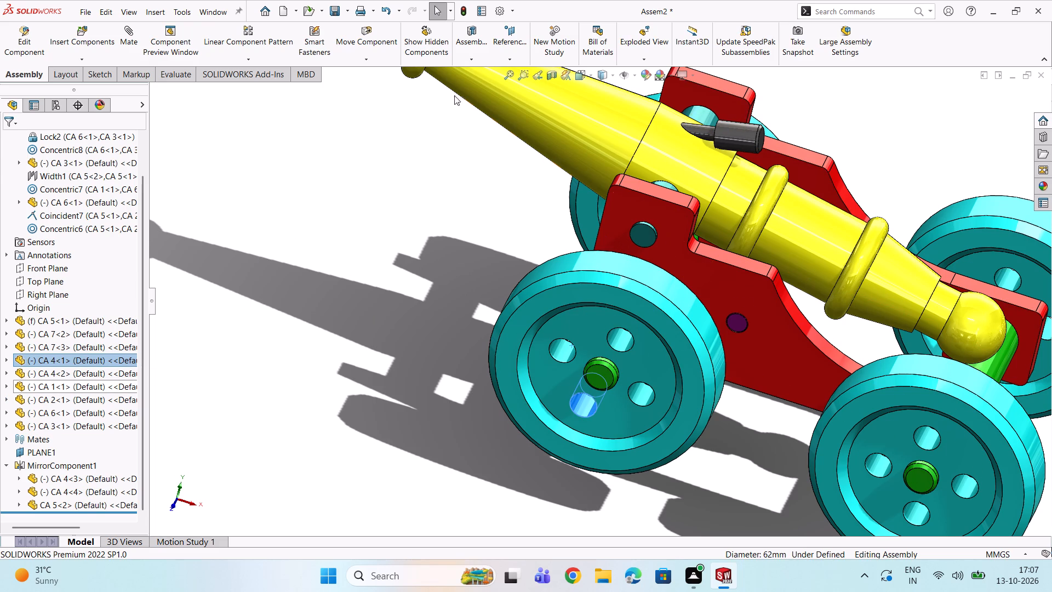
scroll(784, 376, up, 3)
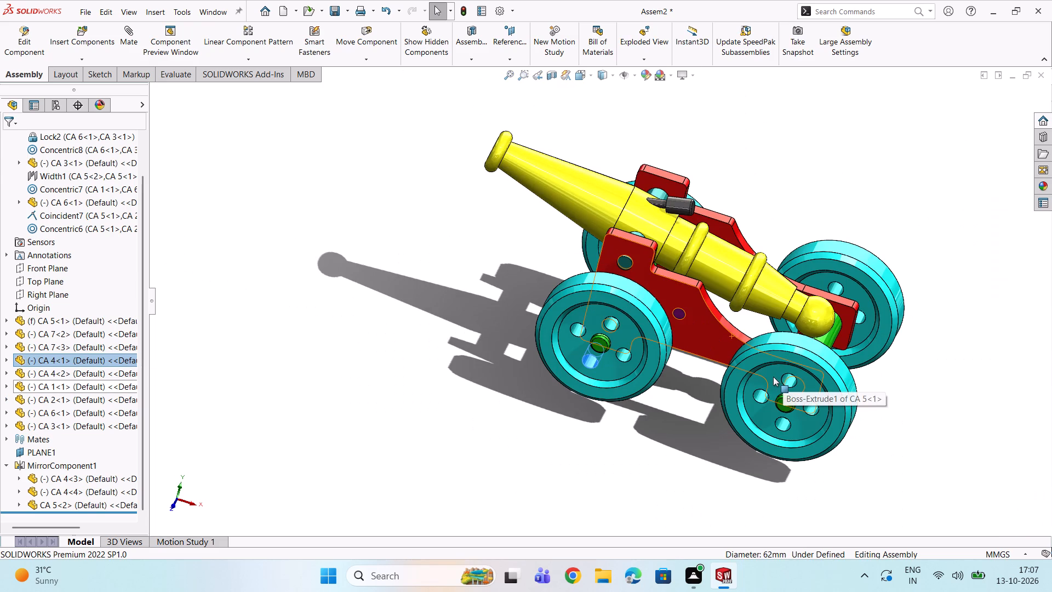
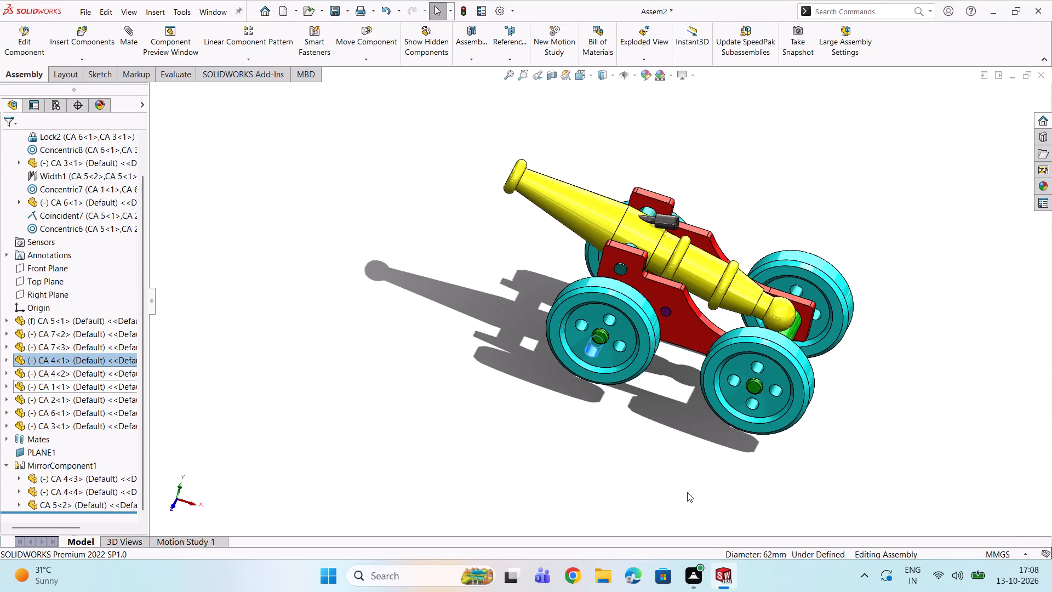
Rotate the front wheel CA 4<1> by its recessed hub face to check how it turns.
scroll(687, 492, up, 2)
scroll(609, 328, up, 2)
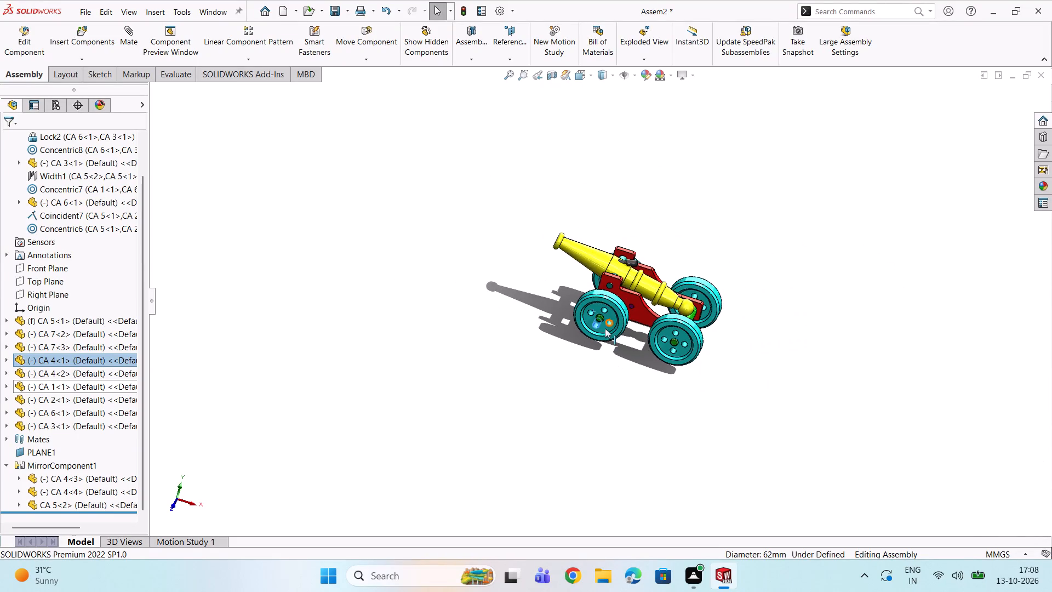
scroll(594, 317, down, 5)
drag(613, 286, 651, 419)
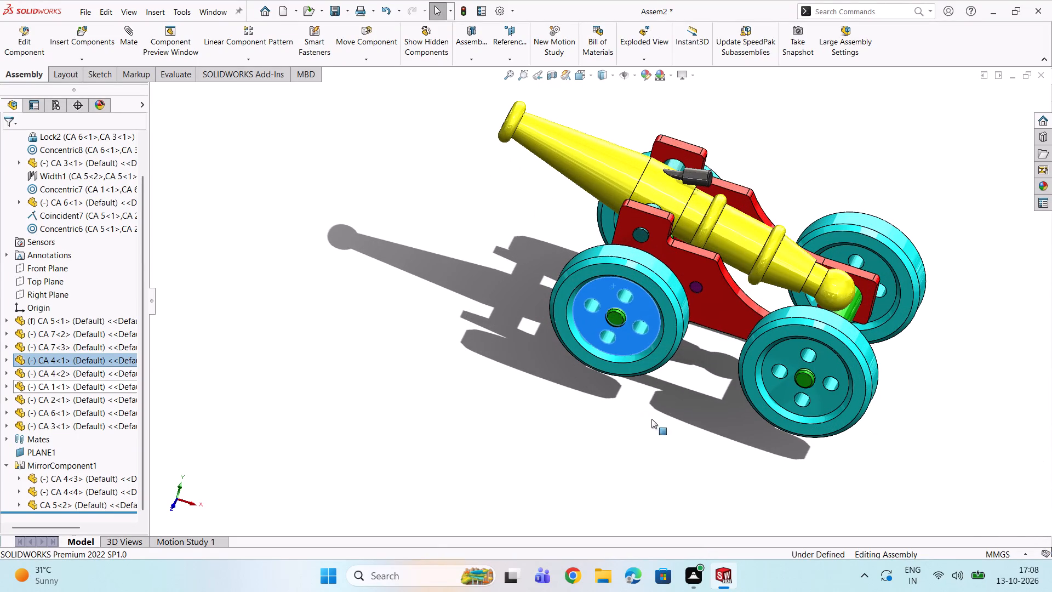
drag(651, 419, 761, 373)
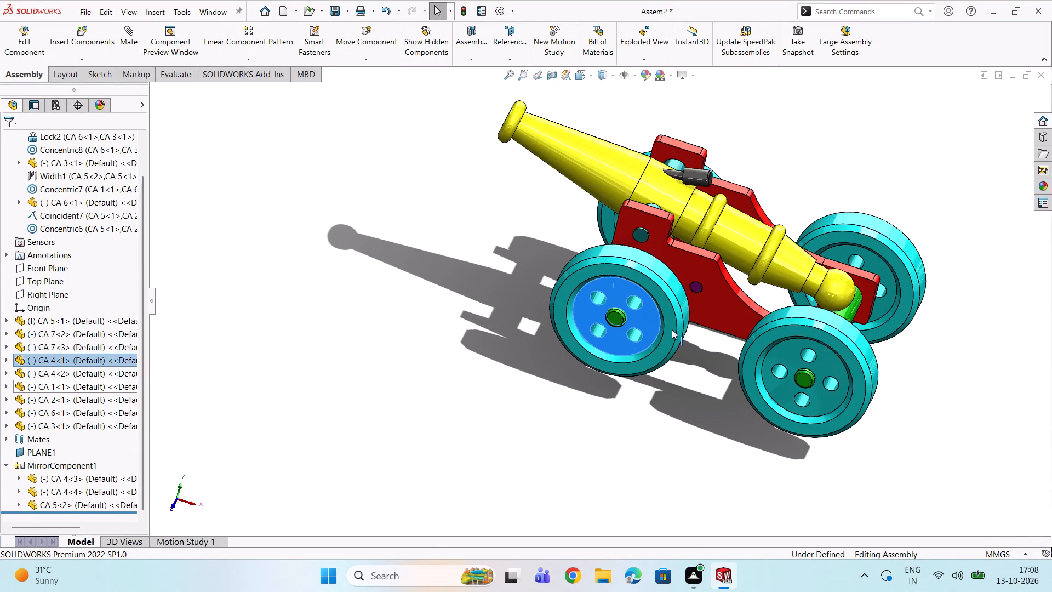
Swing the cannon barrel CA 6<1> by its tapered front section to check how it tilts on the carriage.
scroll(574, 297, up, 3)
middle_drag(587, 286, 649, 263)
scroll(650, 262, down, 1)
drag(611, 186, 607, 193)
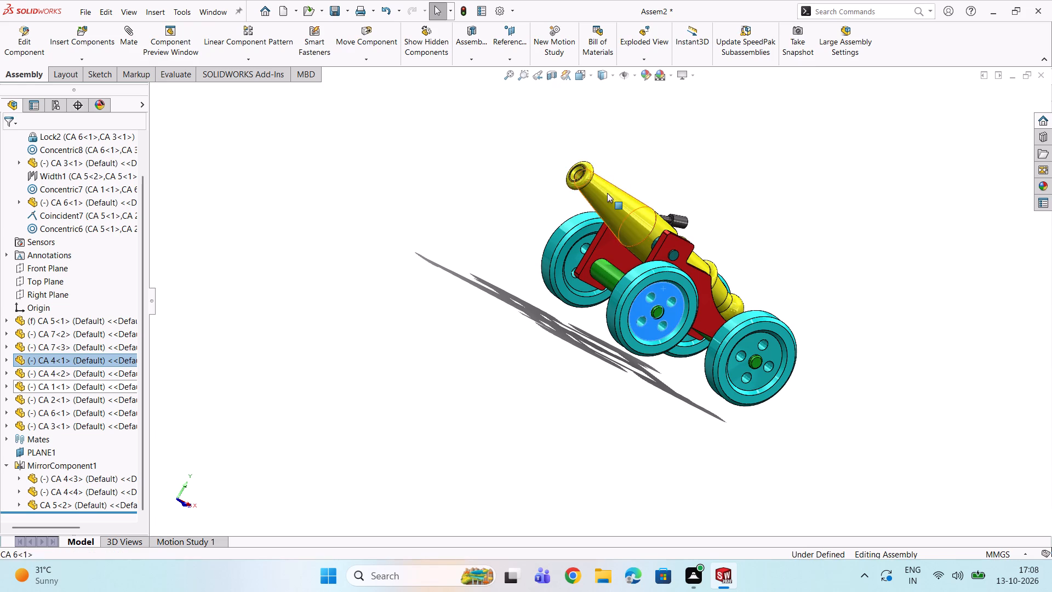
drag(607, 193, 615, 214)
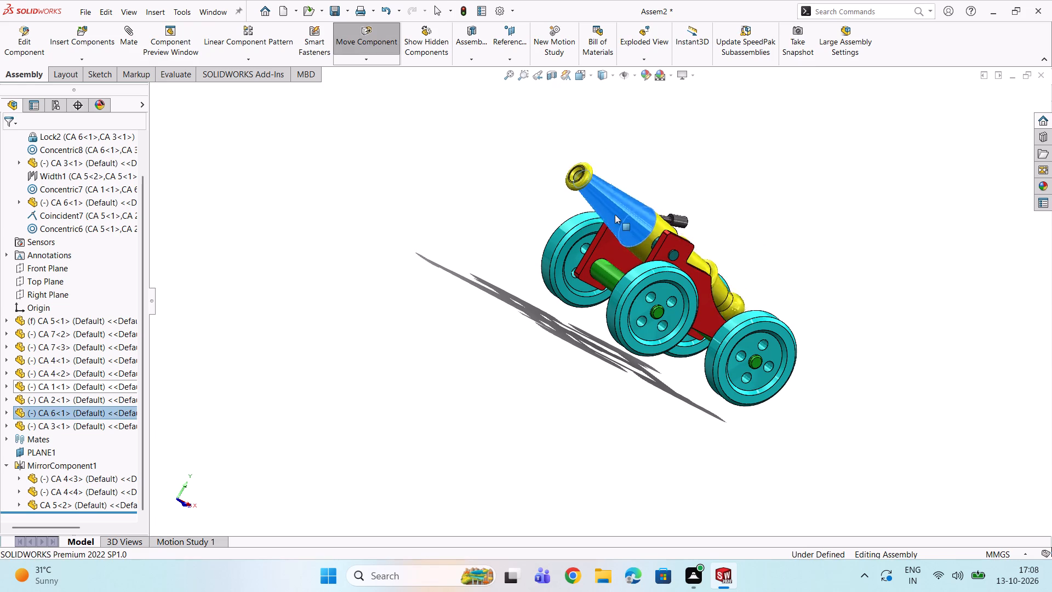
drag(615, 214, 610, 218)
scroll(622, 210, down, 2)
middle_drag(639, 230, 578, 236)
scroll(575, 241, down, 3)
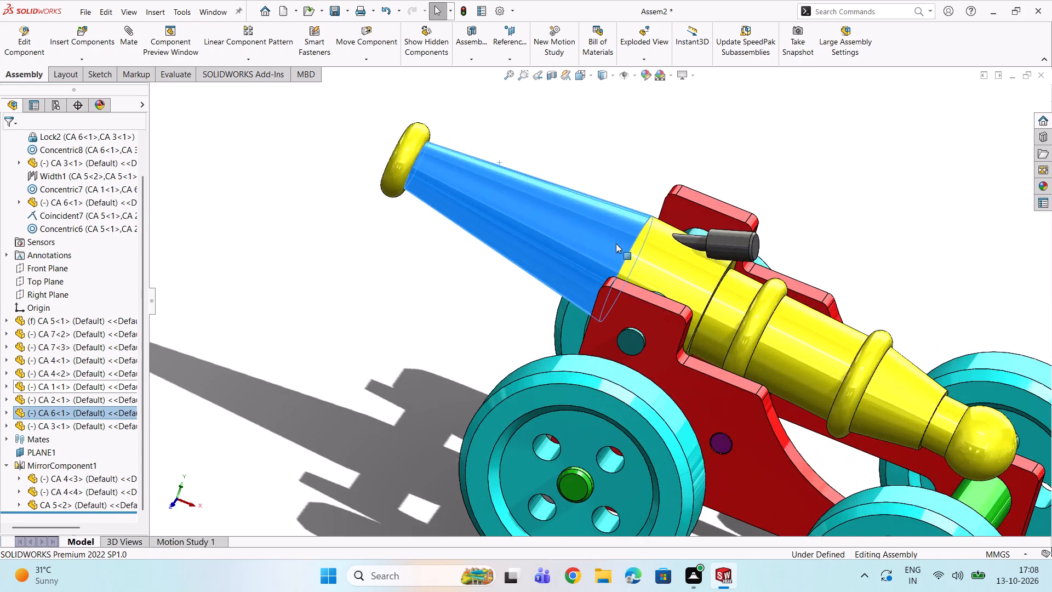
key(Escape)
Swing the small dark cylindrical part CA 3<1> down and back up to check that the barrel moves with it.
scroll(637, 258, up, 2)
scroll(653, 267, down, 2)
drag(703, 259, 706, 264)
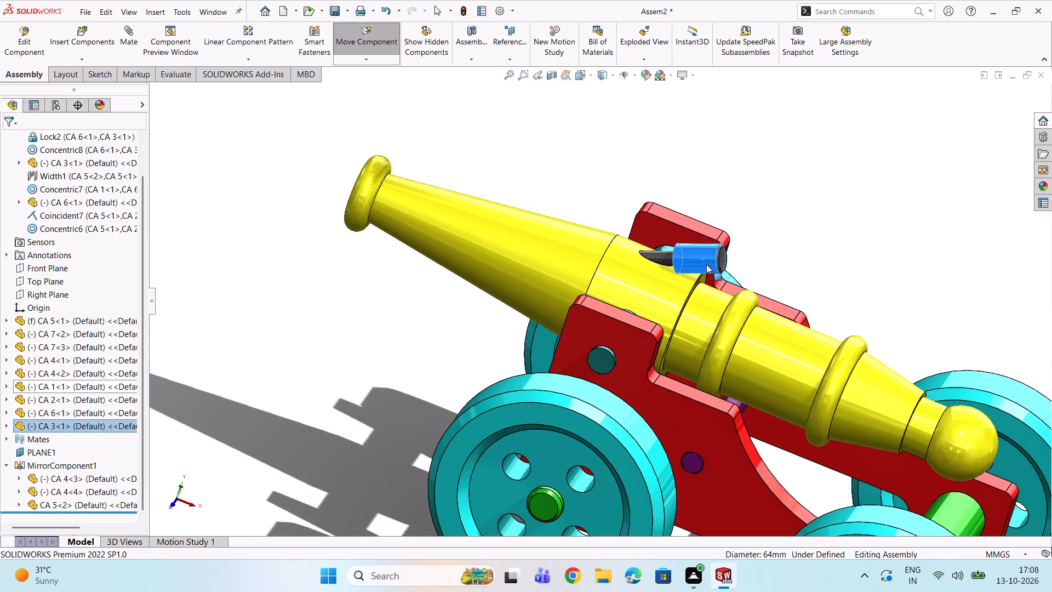
drag(706, 264, 712, 288)
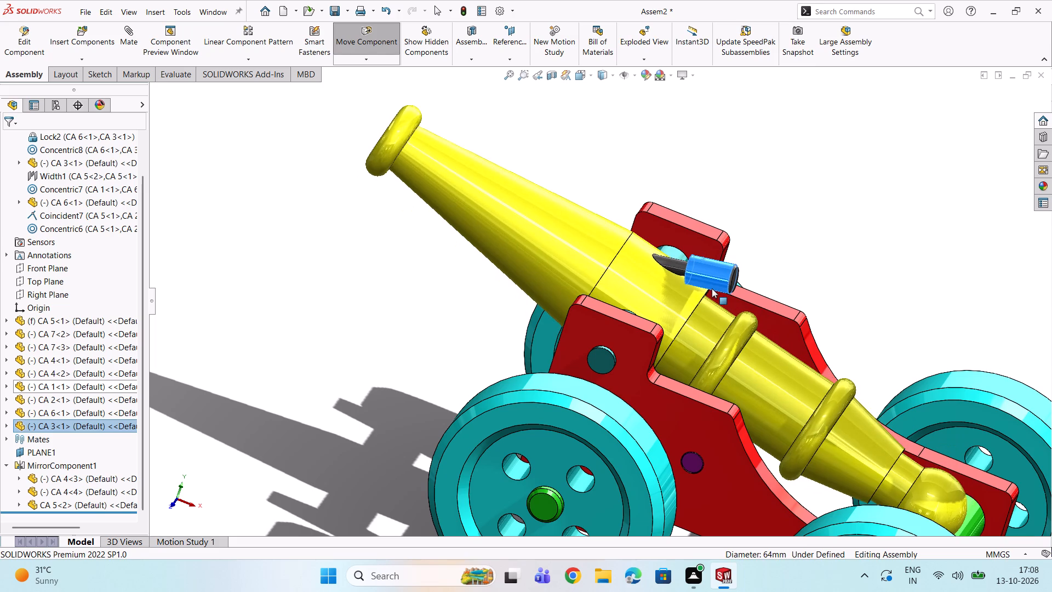
drag(712, 288, 712, 288)
drag(713, 282, 691, 265)
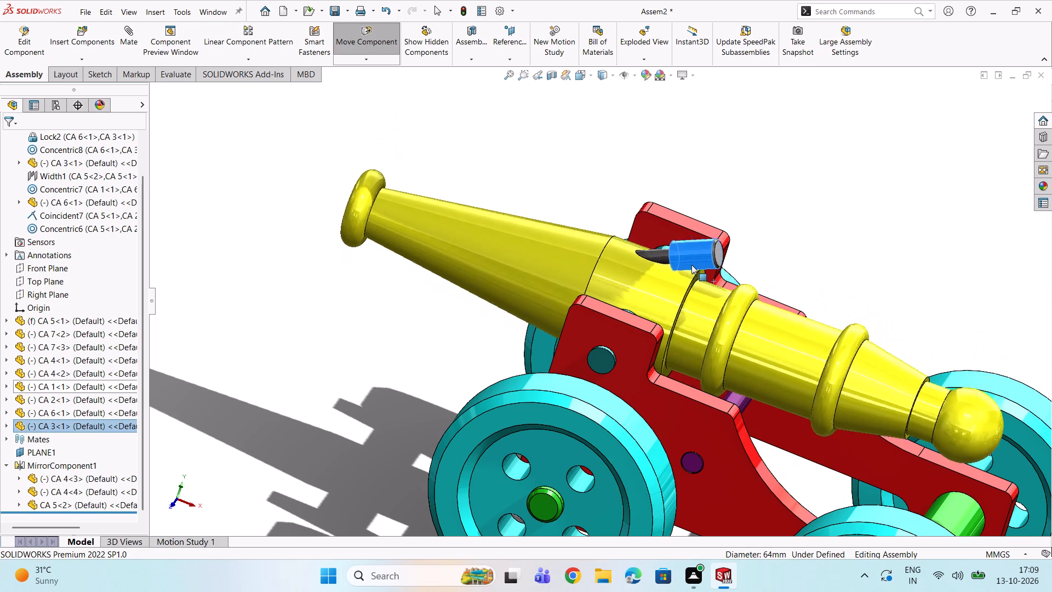
drag(691, 265, 693, 263)
Tilt the barrel CA 6<1> by the ball at its rear end to check its movement.
scroll(874, 331, down, 1)
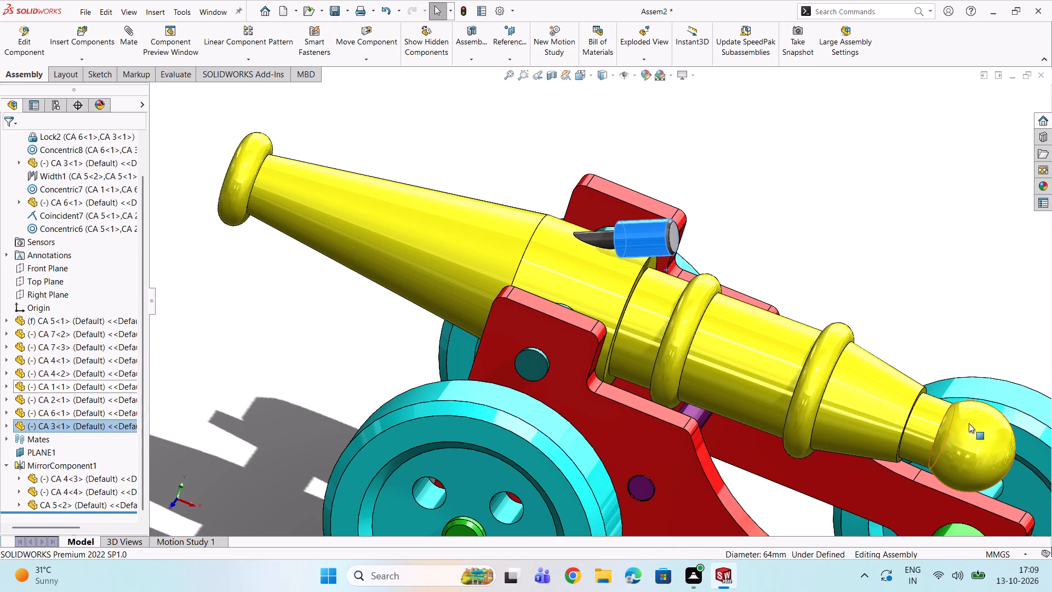
drag(984, 437, 942, 464)
Examine the cannon assembly from the rear and the side, leaving nothing selected.
scroll(1036, 436, down, 2)
scroll(954, 436, up, 3)
middle_drag(922, 429, 845, 435)
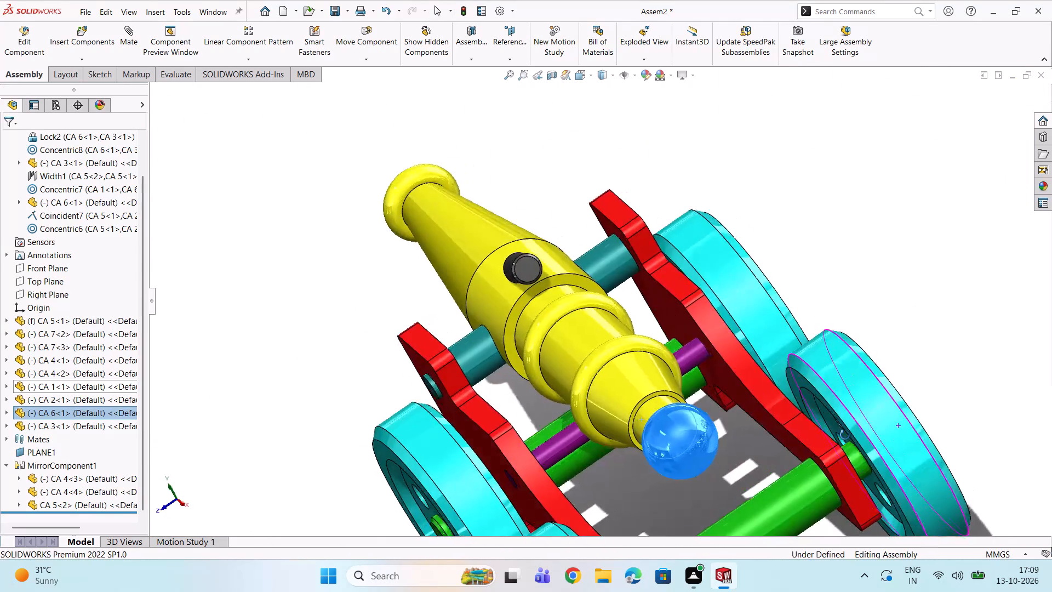
middle_drag(845, 435, 877, 363)
scroll(798, 420, up, 4)
scroll(758, 402, down, 2)
scroll(628, 394, up, 3)
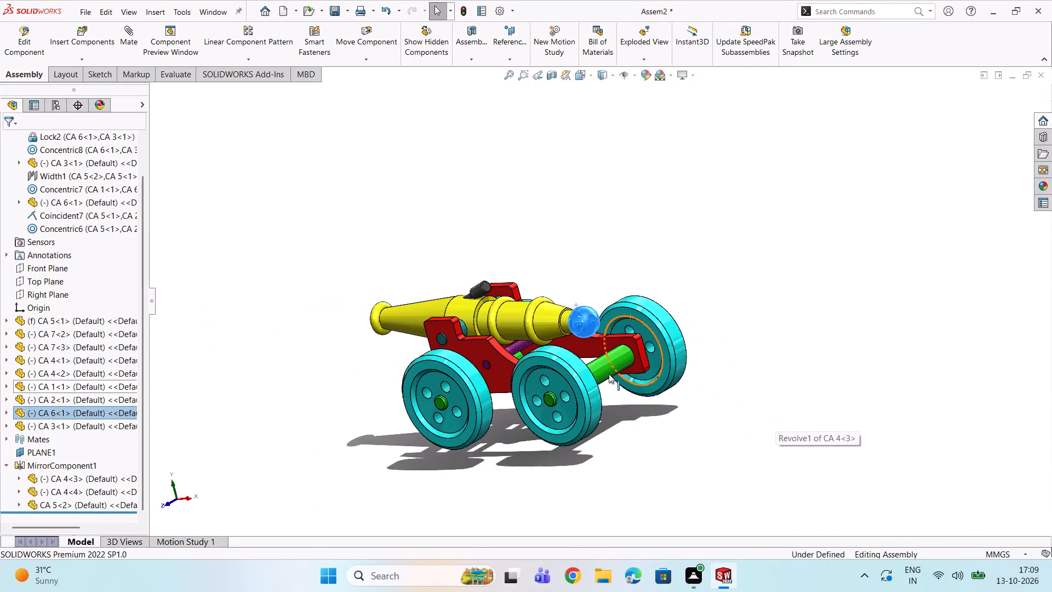
scroll(594, 374, down, 3)
middle_drag(588, 375, 658, 352)
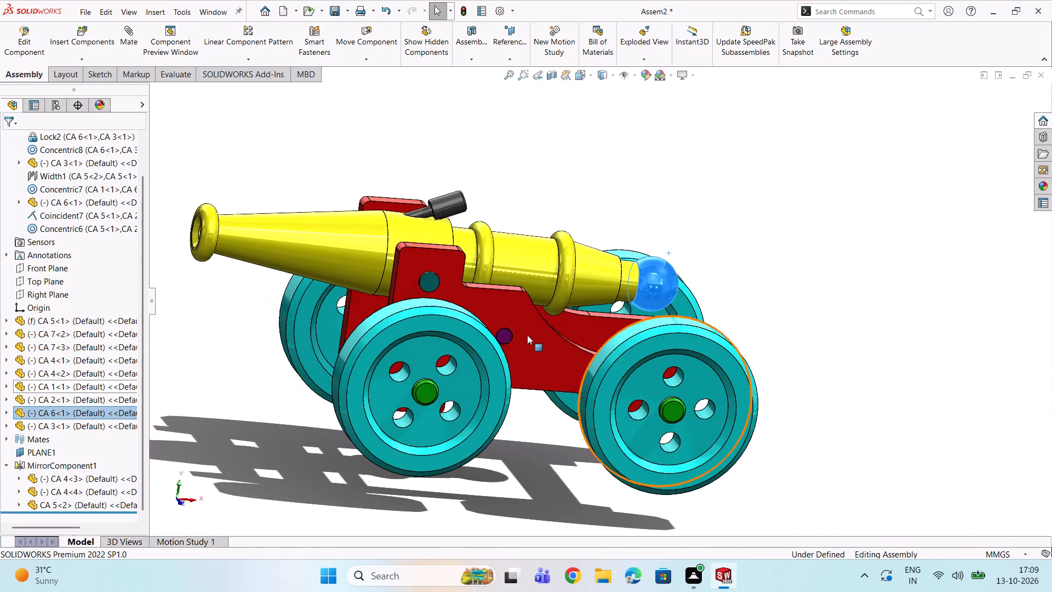
scroll(506, 328, up, 1)
click(297, 143)
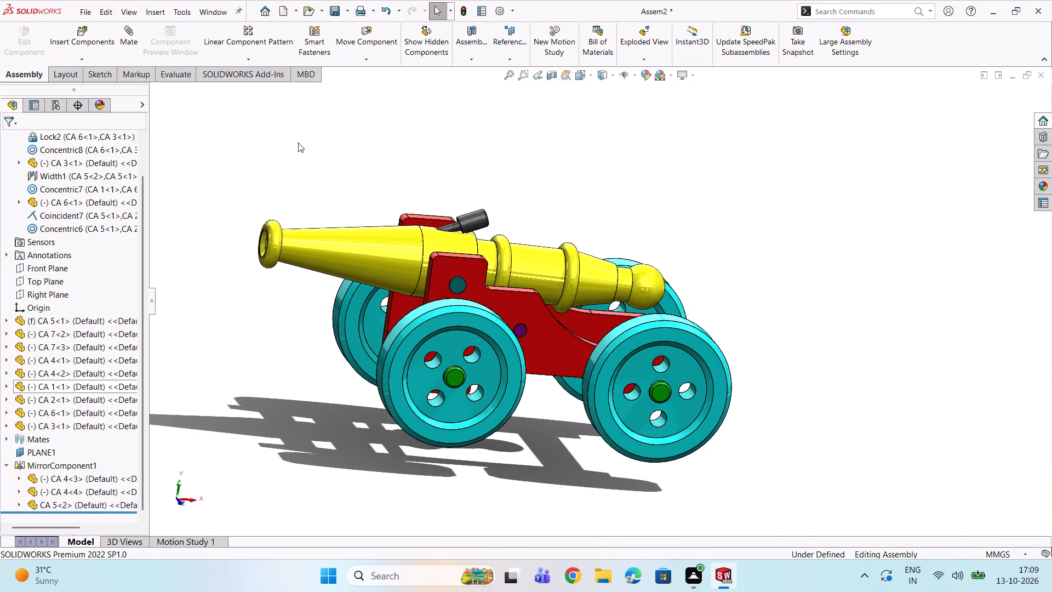
Save the assembly in the Documents folder under the name CANANON.
key(ctrl+s)
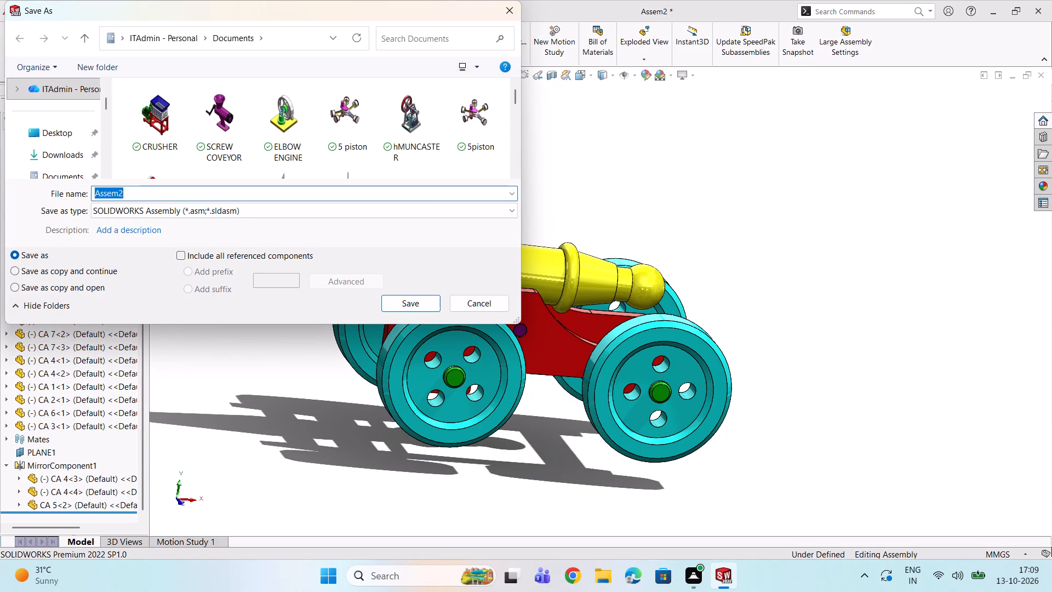
text(CAN)
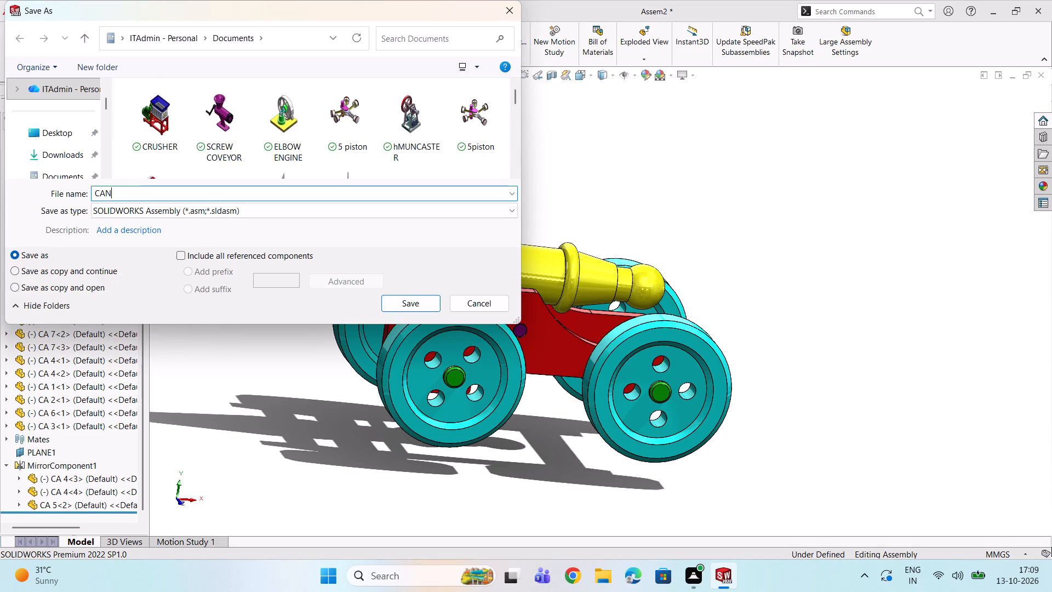
key(o)
key(BackSpace)
key(a)
text(NON)
double_click(420, 300)
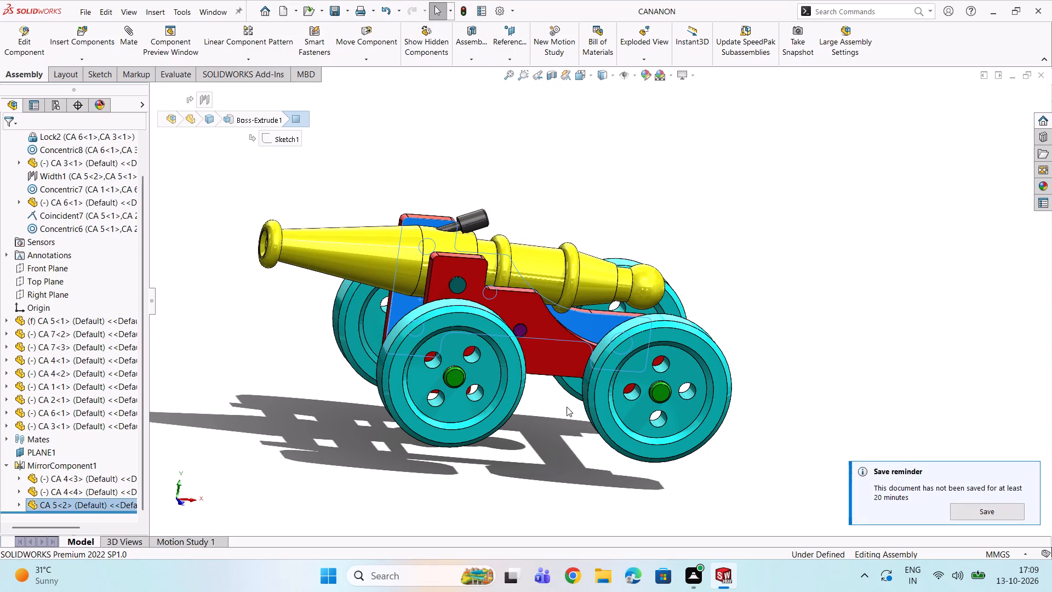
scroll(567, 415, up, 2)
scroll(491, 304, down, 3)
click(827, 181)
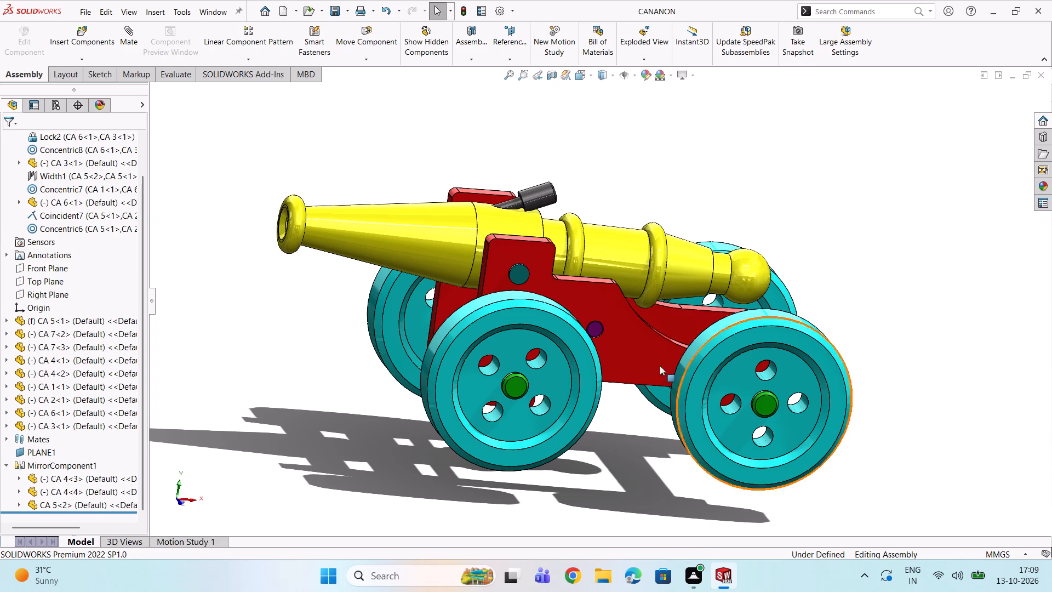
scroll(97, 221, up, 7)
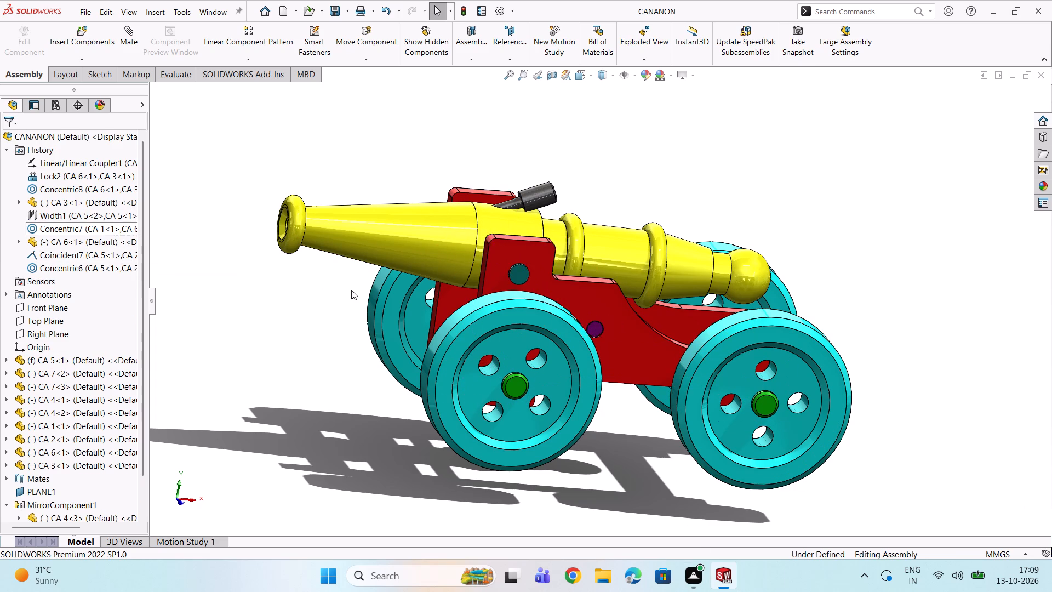